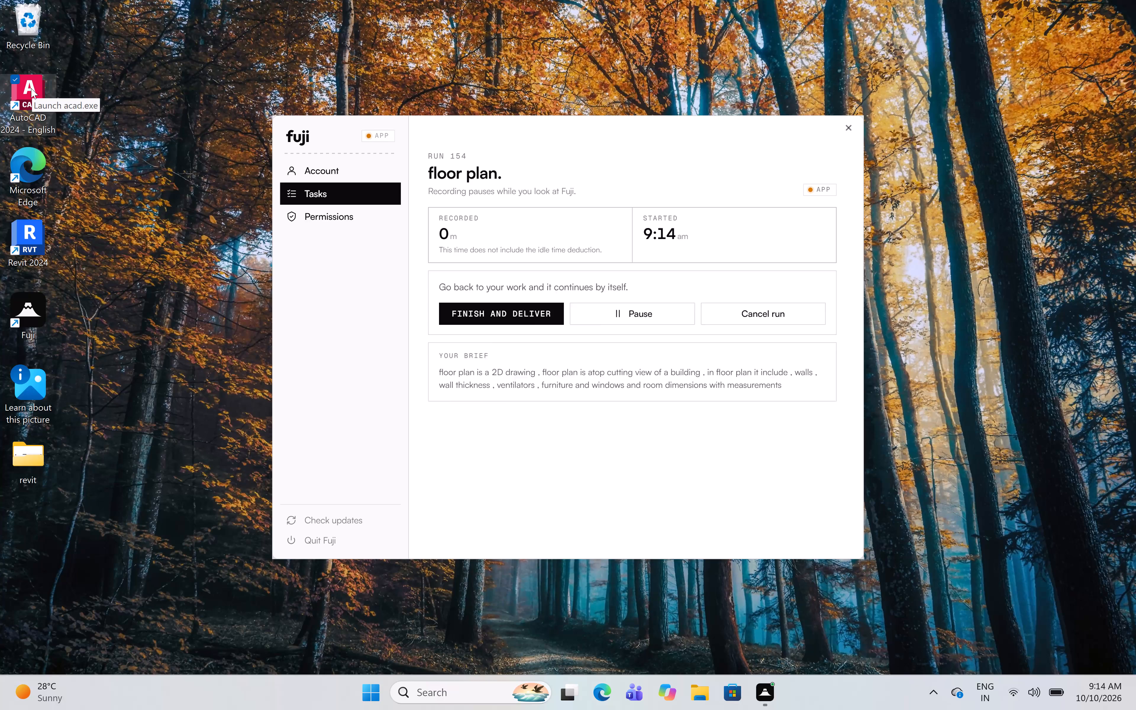
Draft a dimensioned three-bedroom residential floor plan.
Launch AutoCAD 2024 and create a new blank drawing.
{"action": "double_click", "coordinate": [33, 88]}
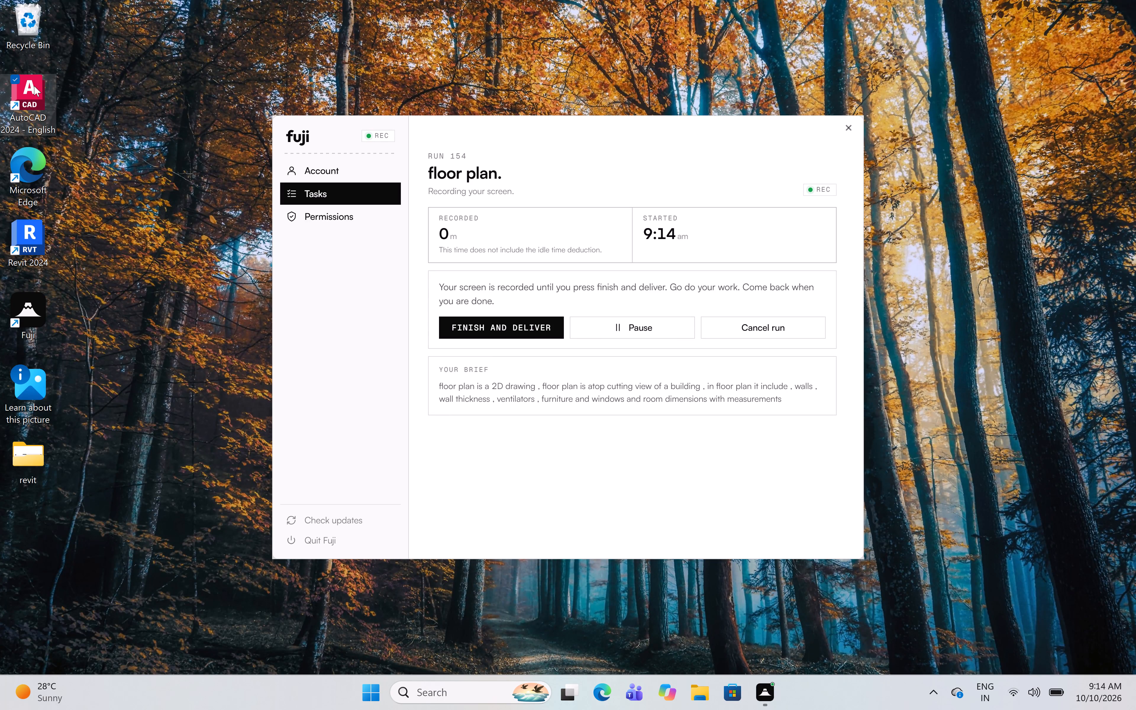
{"action": "left_click", "coordinate": [35, 91]}
{"action": "left_click_drag", "start_coordinate": [35, 91], "coordinate": [38, 91]}
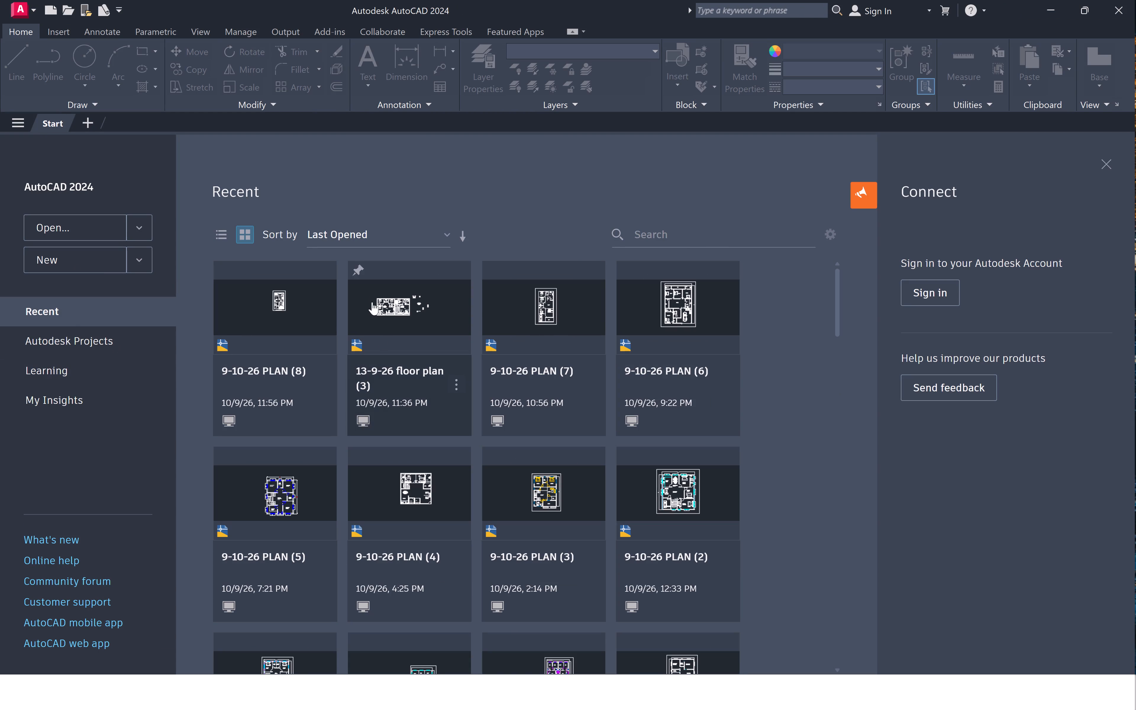
{"action": "left_click", "coordinate": [87, 256]}
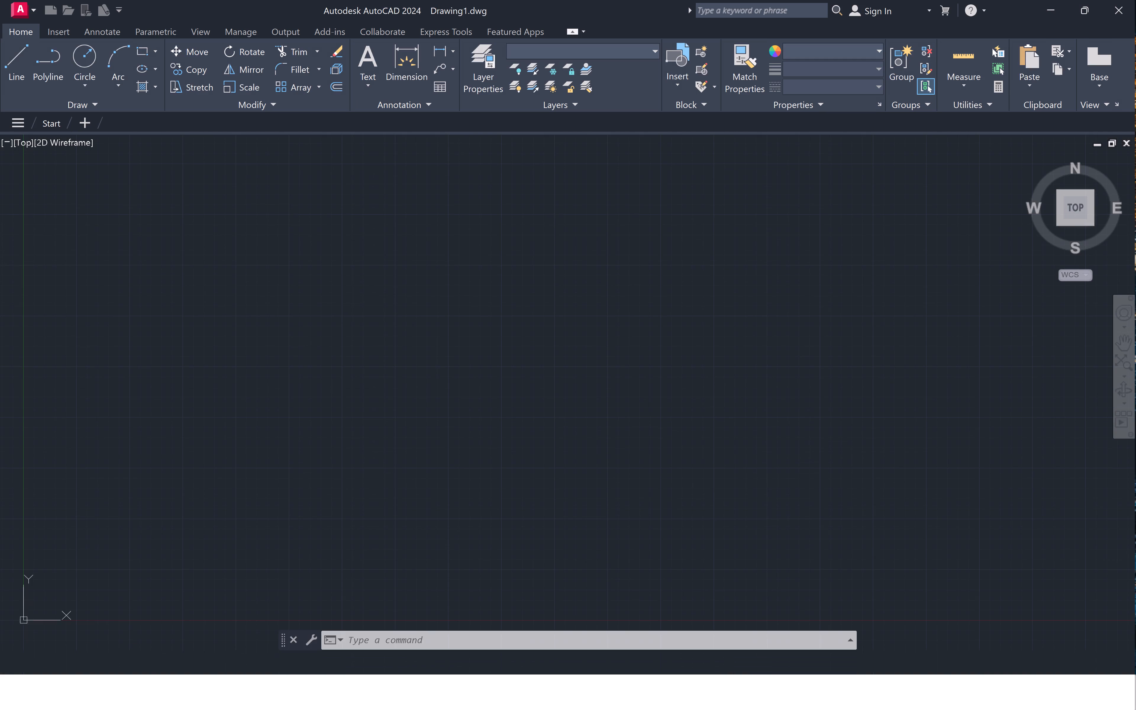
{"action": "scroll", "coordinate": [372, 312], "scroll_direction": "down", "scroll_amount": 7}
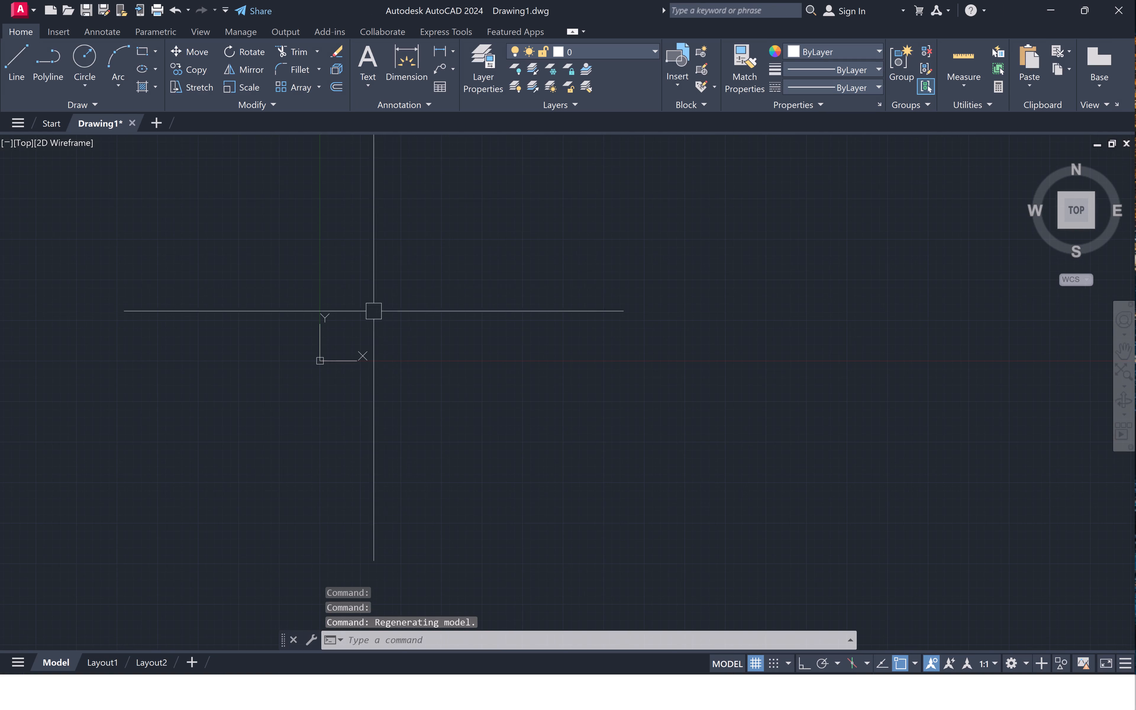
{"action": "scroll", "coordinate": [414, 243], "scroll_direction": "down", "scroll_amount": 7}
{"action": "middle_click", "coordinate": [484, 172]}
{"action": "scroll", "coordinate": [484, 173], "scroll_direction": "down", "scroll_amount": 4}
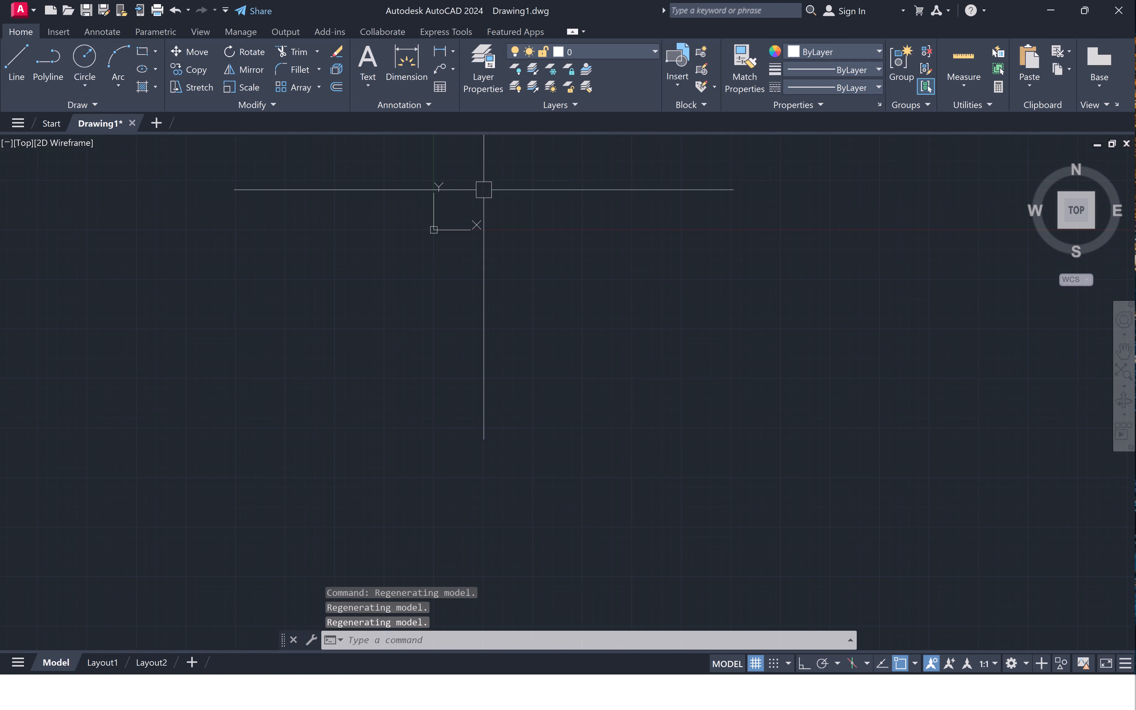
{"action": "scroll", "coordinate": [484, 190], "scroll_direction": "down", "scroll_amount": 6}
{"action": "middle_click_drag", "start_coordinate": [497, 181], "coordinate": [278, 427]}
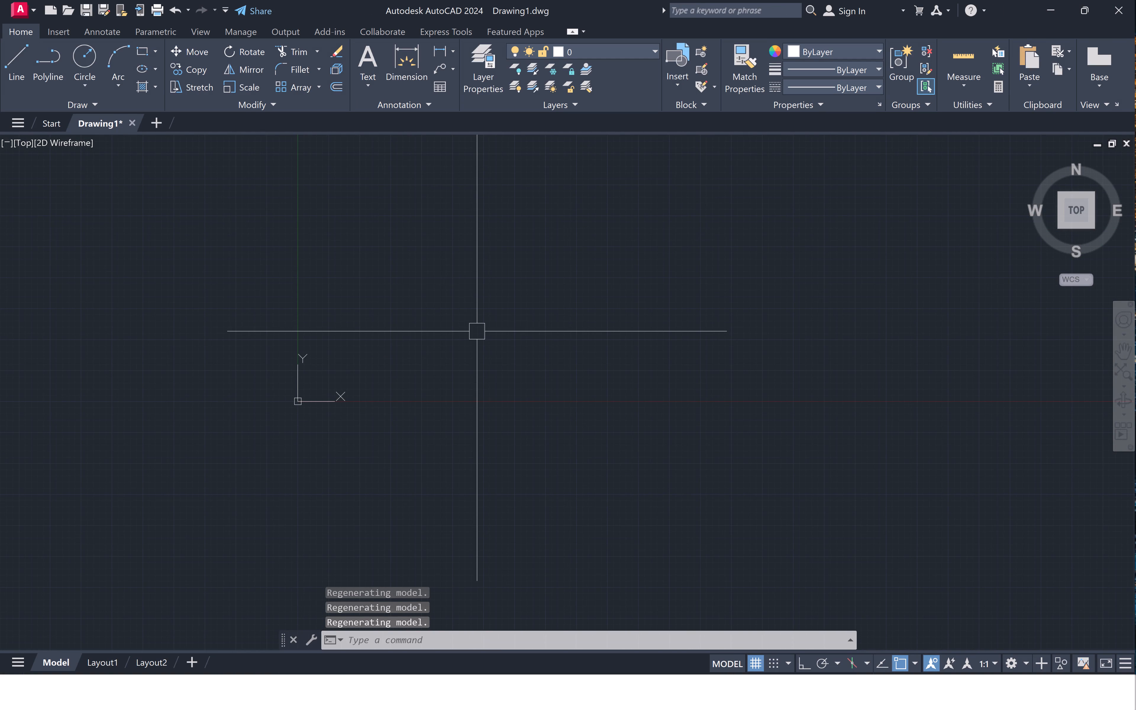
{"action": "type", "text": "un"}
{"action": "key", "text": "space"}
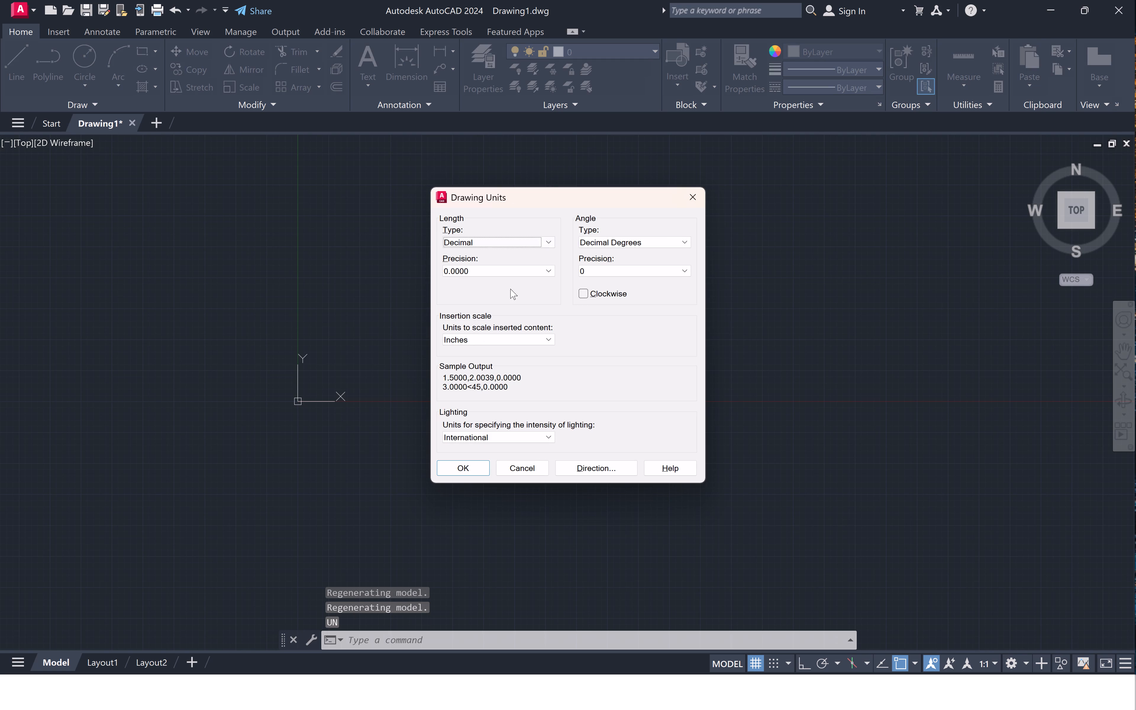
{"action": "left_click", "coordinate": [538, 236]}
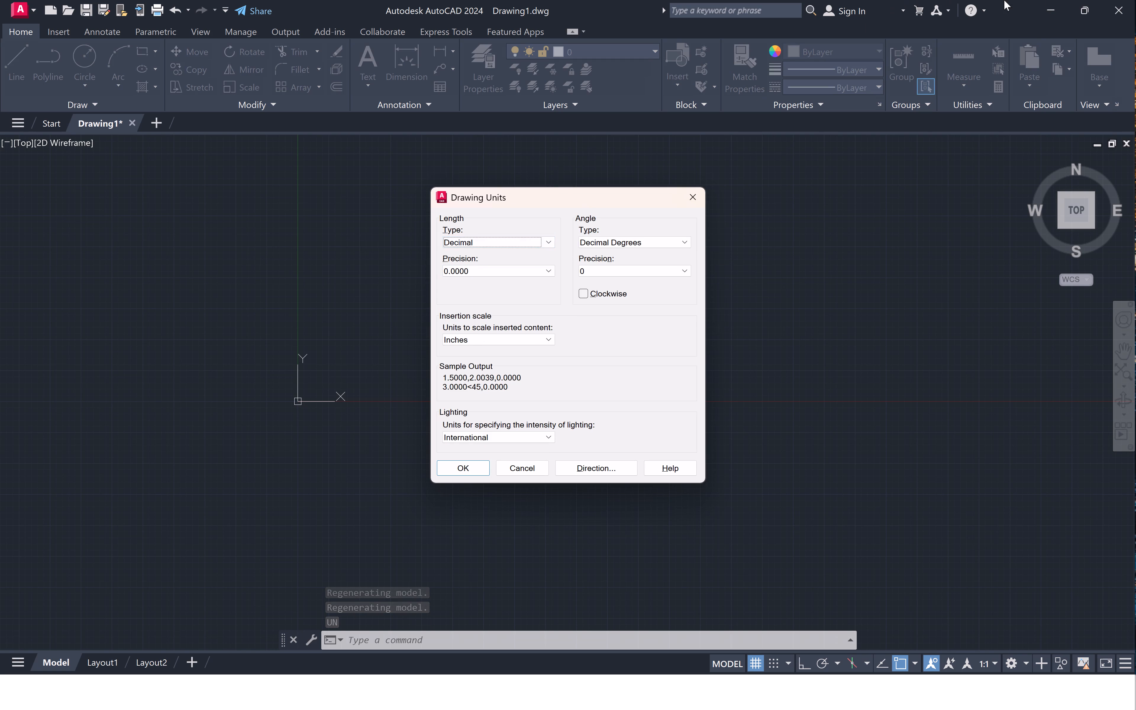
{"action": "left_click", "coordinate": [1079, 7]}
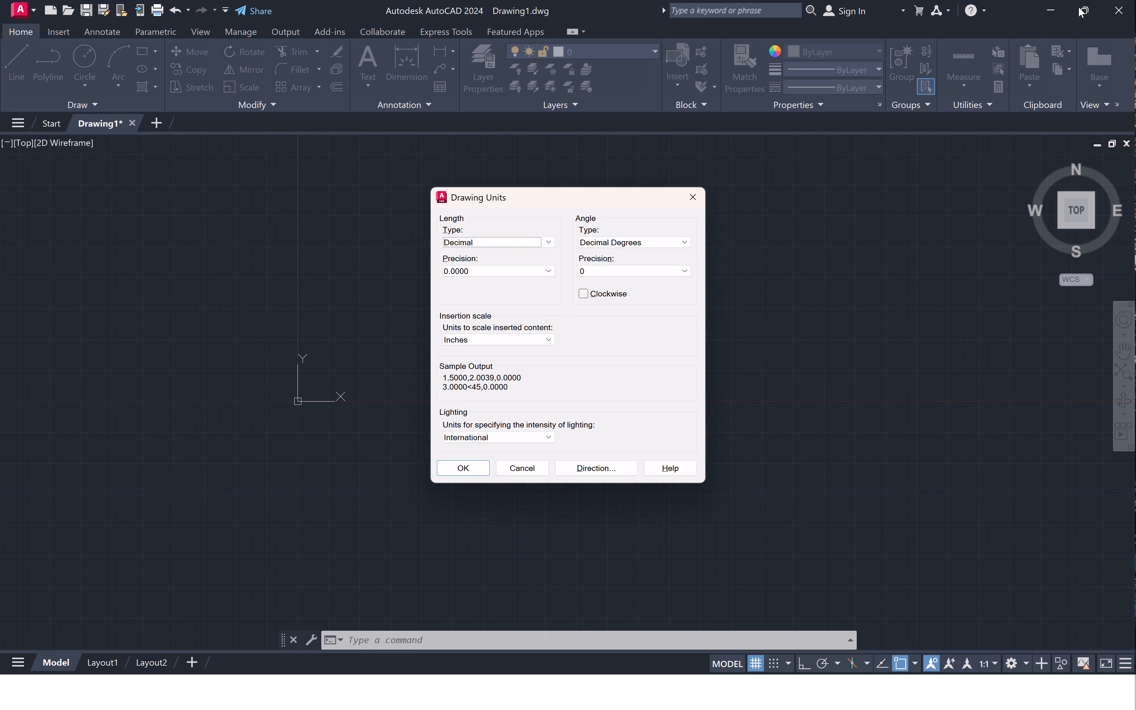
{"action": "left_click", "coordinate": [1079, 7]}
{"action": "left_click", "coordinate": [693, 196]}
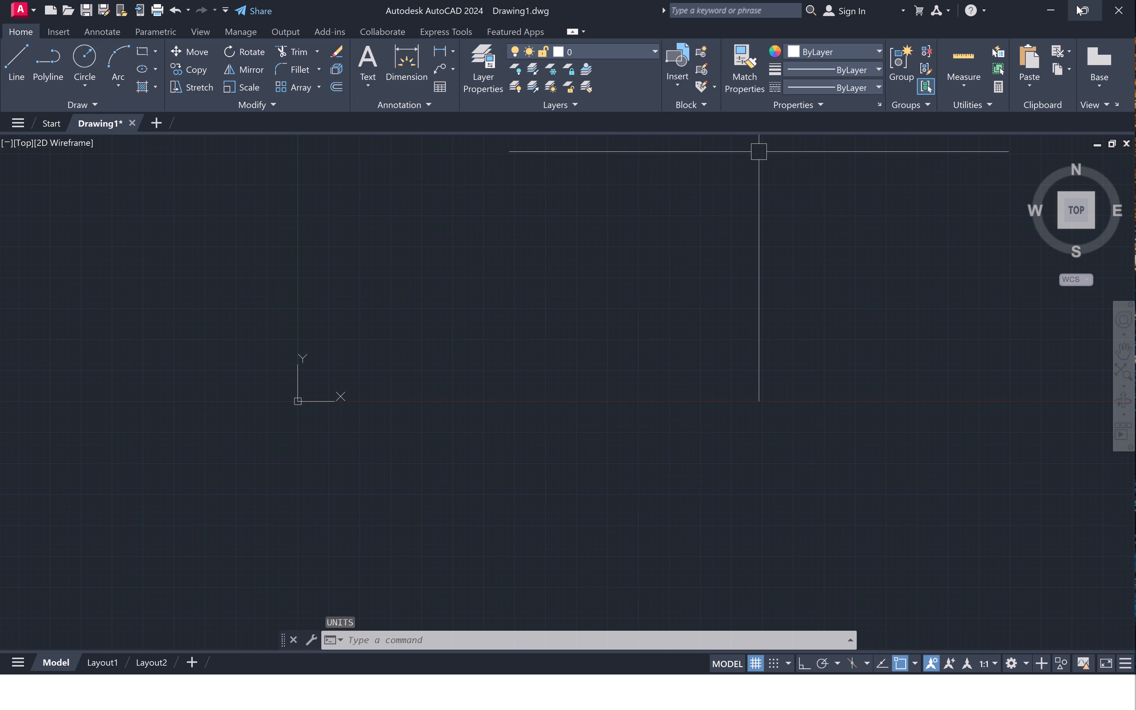
Restore the AutoCAD window to a smaller size and maximize it again.
{"action": "left_click", "coordinate": [1084, 8]}
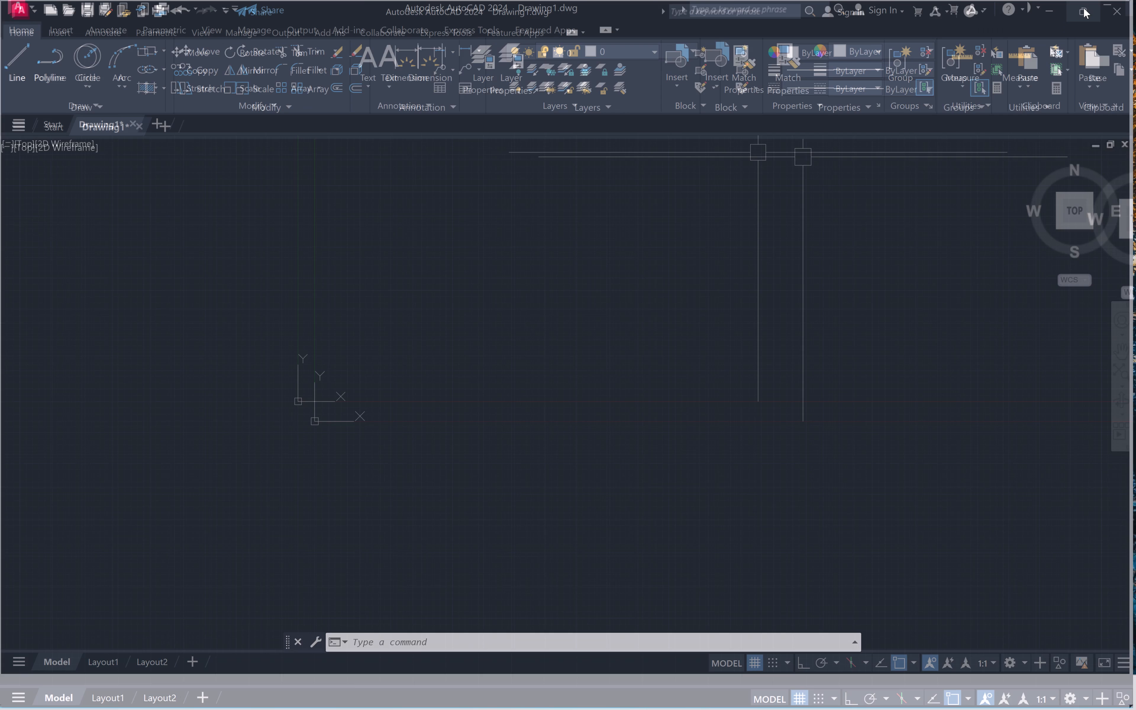
{"action": "left_click", "coordinate": [1084, 8]}
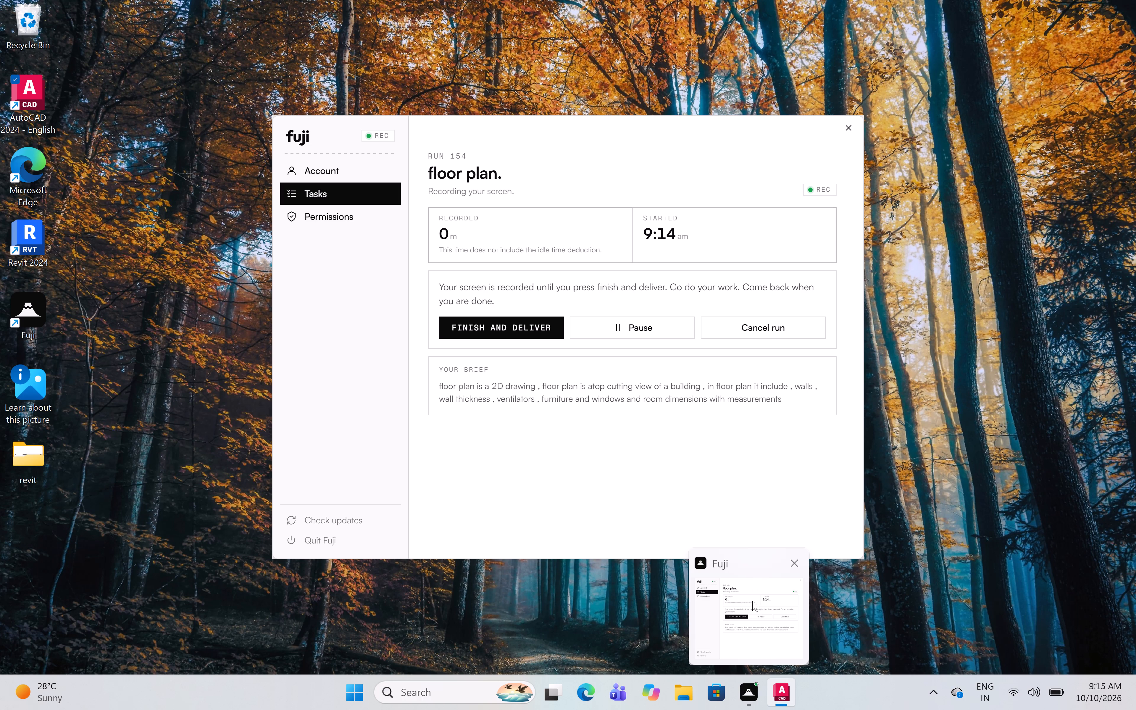
Configure the drawing units to Engineering length type with 0'-0.0" precision.
{"action": "middle_click_drag", "start_coordinate": [548, 246], "coordinate": [489, 335]}
{"action": "type", "text": "un"}
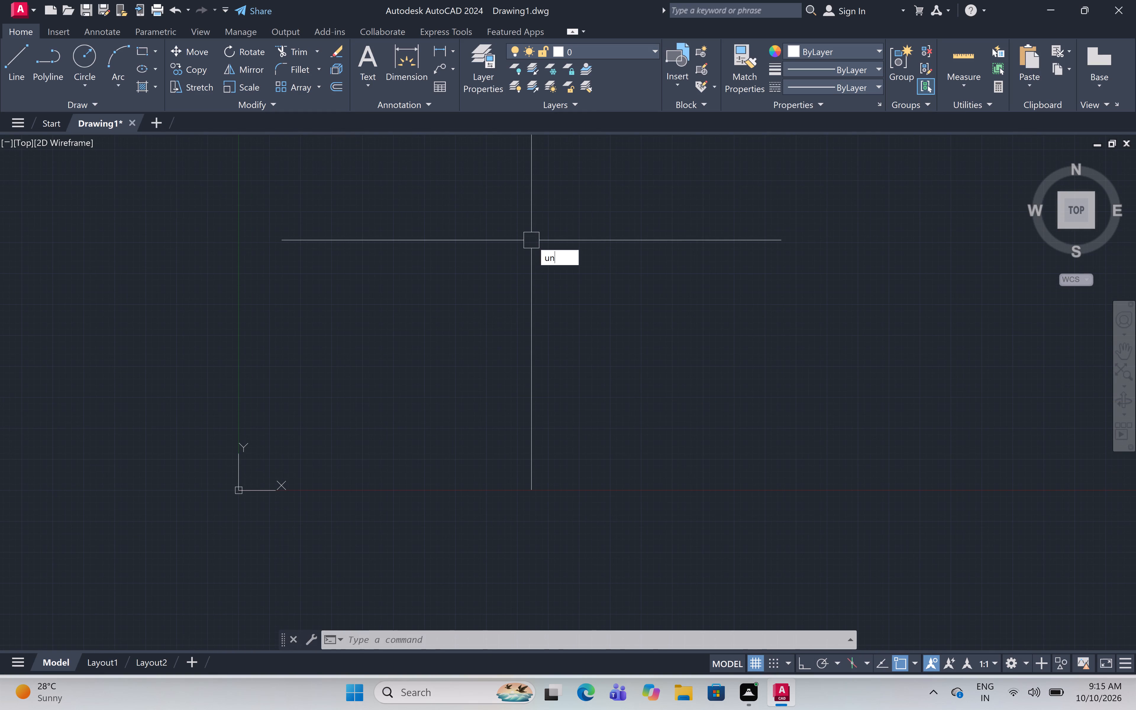
{"action": "key", "text": "space"}
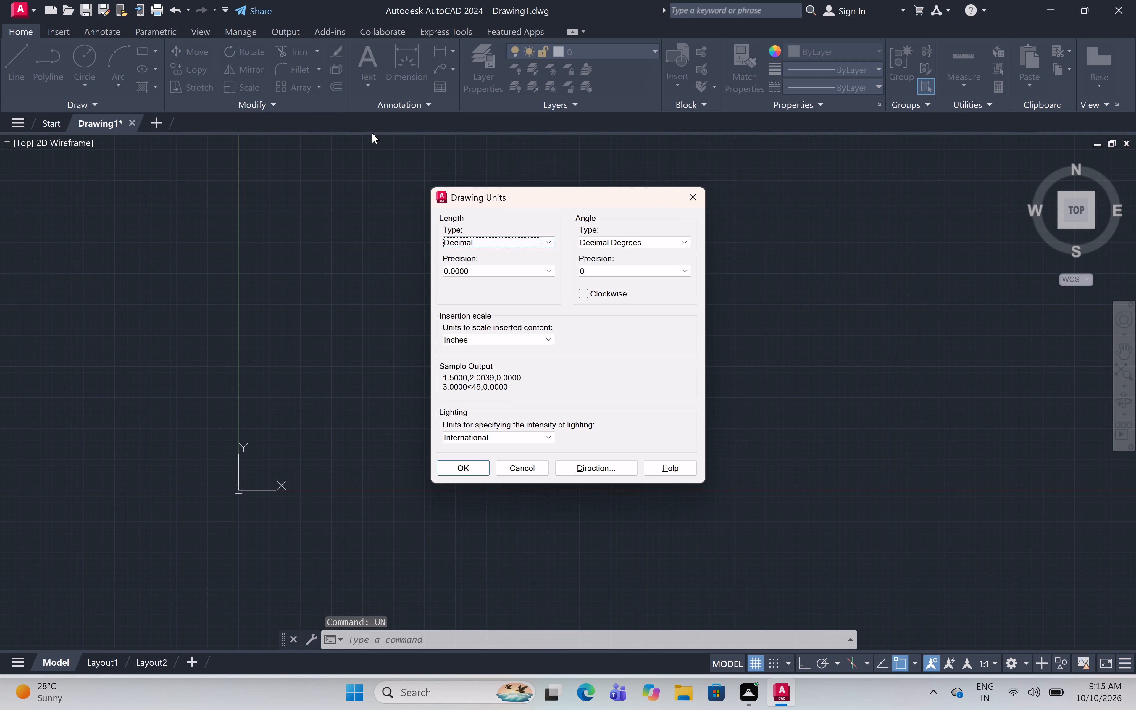
{"action": "left_click", "coordinate": [508, 238]}
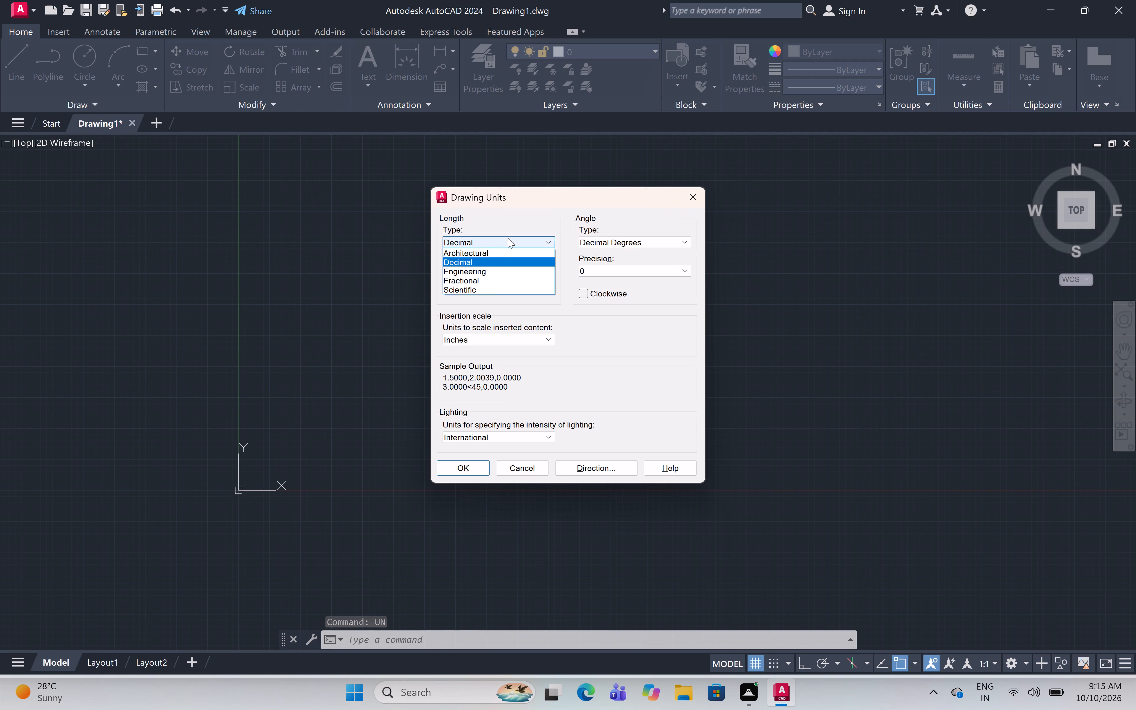
{"action": "left_click", "coordinate": [488, 270]}
{"action": "left_click", "coordinate": [488, 270]}
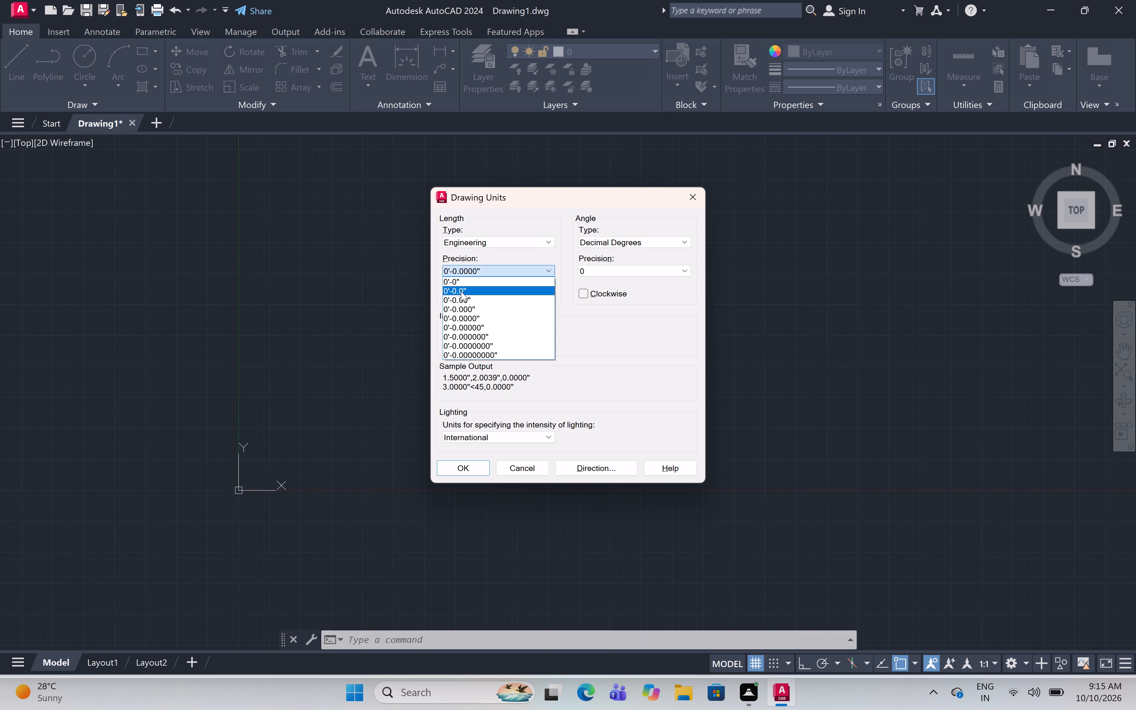
{"action": "left_click", "coordinate": [461, 288]}
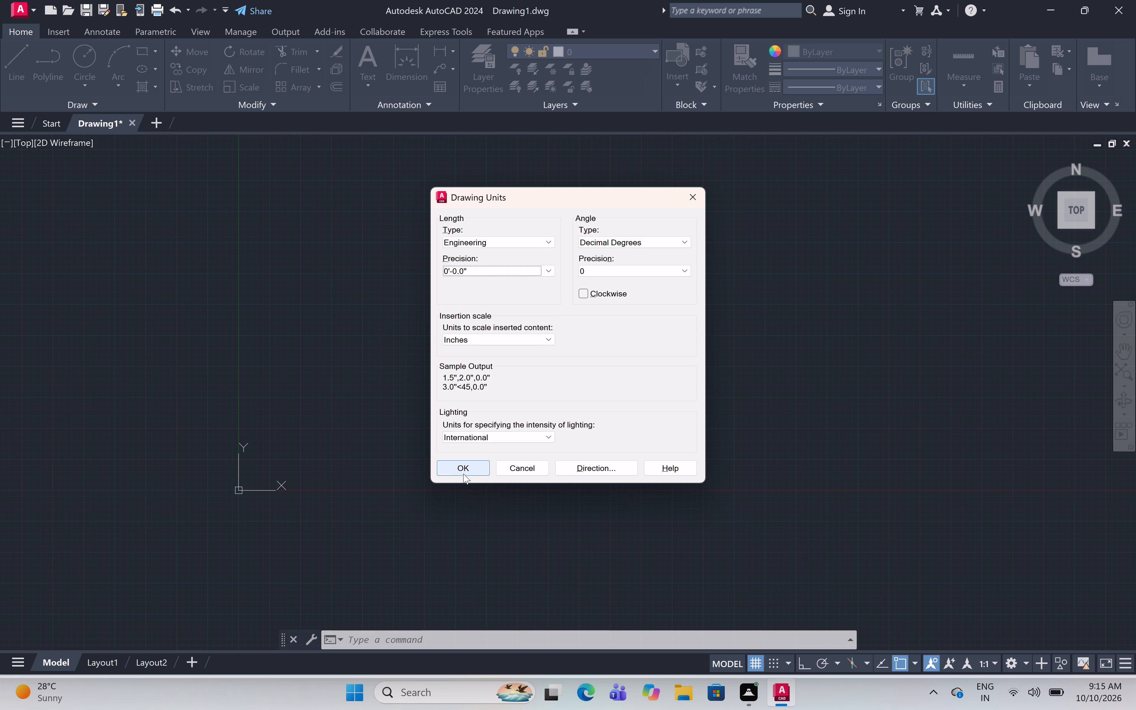
{"action": "left_click", "coordinate": [463, 461]}
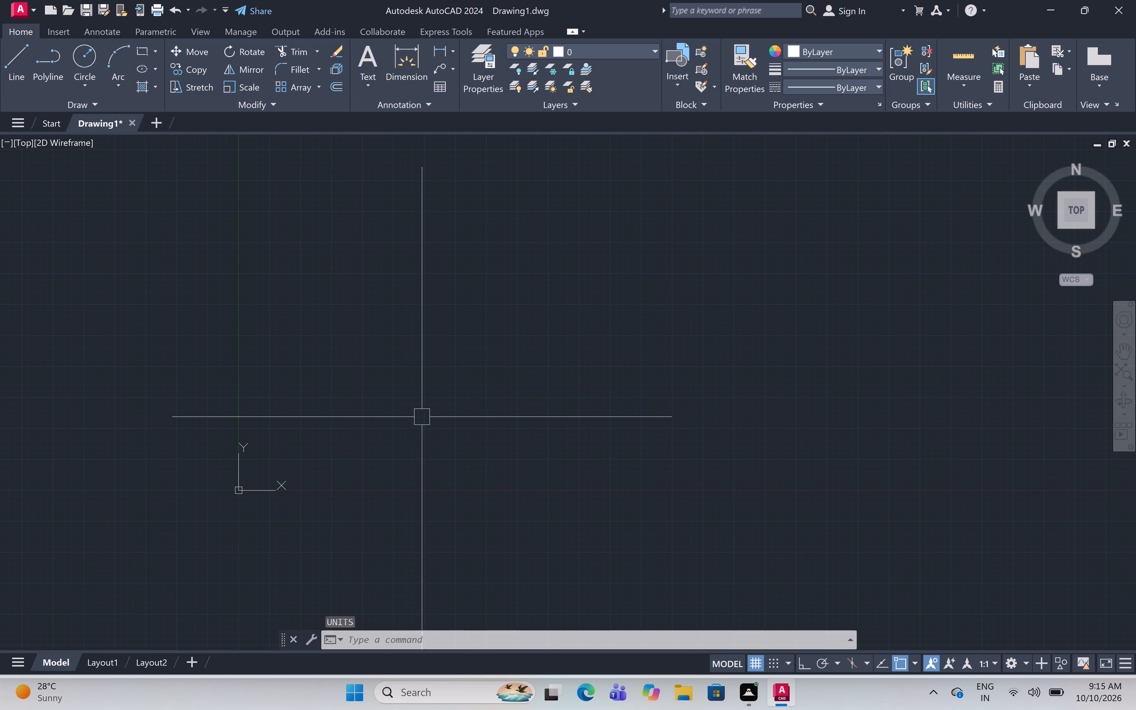
Draw a horizontal construction line above the origin.
{"action": "scroll", "coordinate": [425, 412], "scroll_direction": "down", "scroll_amount": 3}
{"action": "scroll", "coordinate": [464, 368], "scroll_direction": "down", "scroll_amount": 6}
{"action": "scroll", "coordinate": [496, 336], "scroll_direction": "down", "scroll_amount": 4}
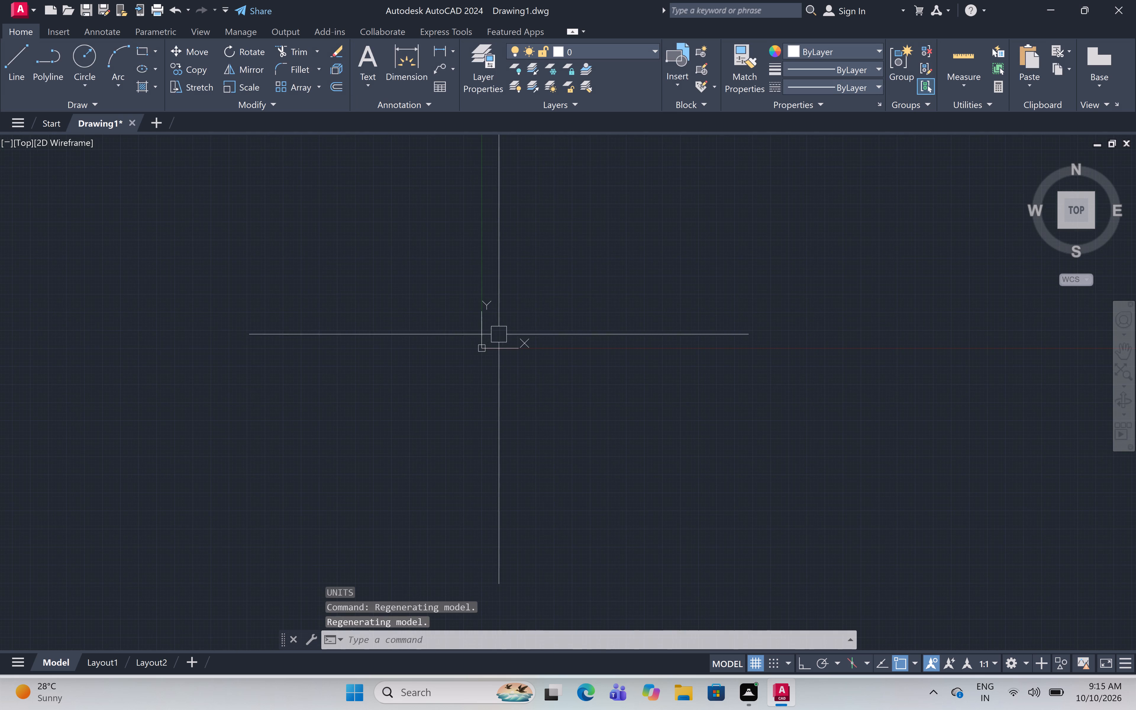
{"action": "middle_click_drag", "start_coordinate": [547, 281], "coordinate": [327, 429]}
{"action": "scroll", "coordinate": [327, 429], "scroll_direction": "down", "scroll_amount": 5}
{"action": "scroll", "coordinate": [419, 348], "scroll_direction": "down", "scroll_amount": 2}
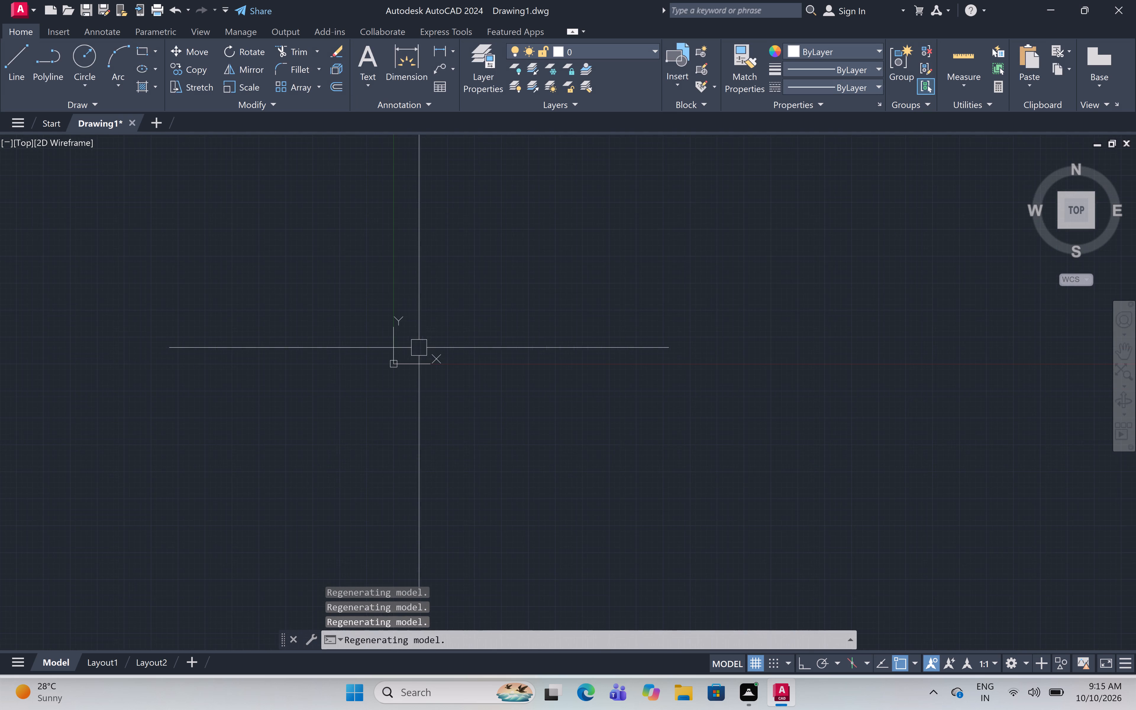
{"action": "middle_click_drag", "start_coordinate": [524, 302], "coordinate": [404, 384]}
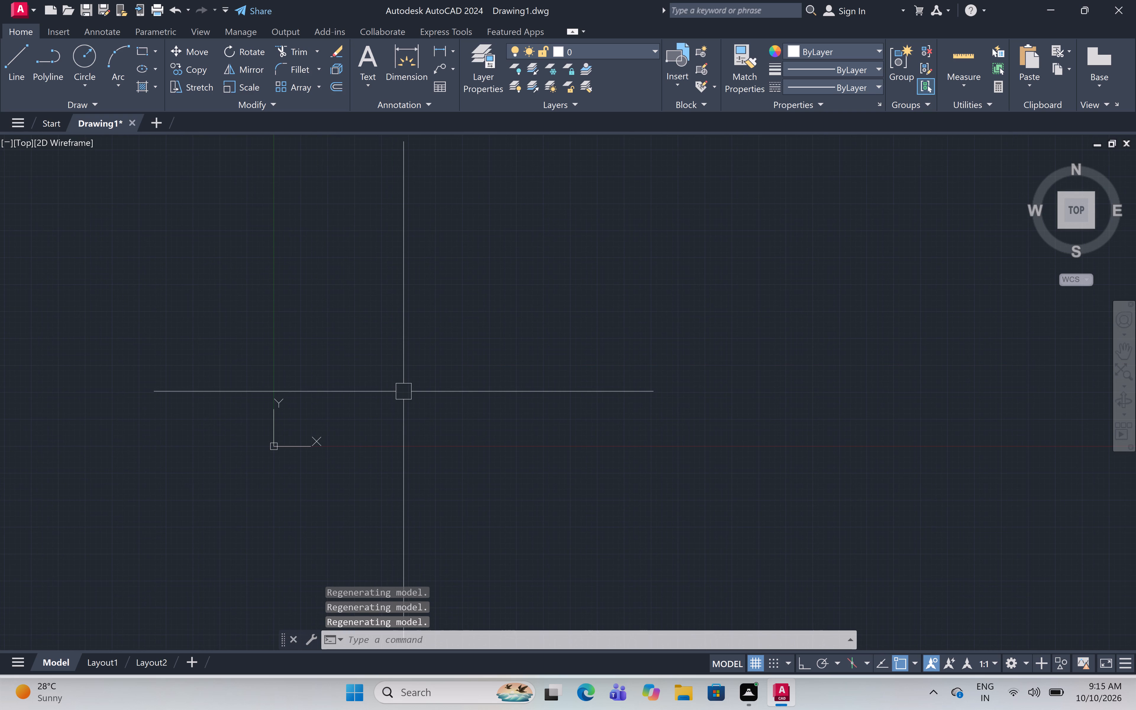
{"action": "type", "text": "xl"}
{"action": "key", "text": "space"}
{"action": "type", "text": "h"}
{"action": "key", "text": "space"}
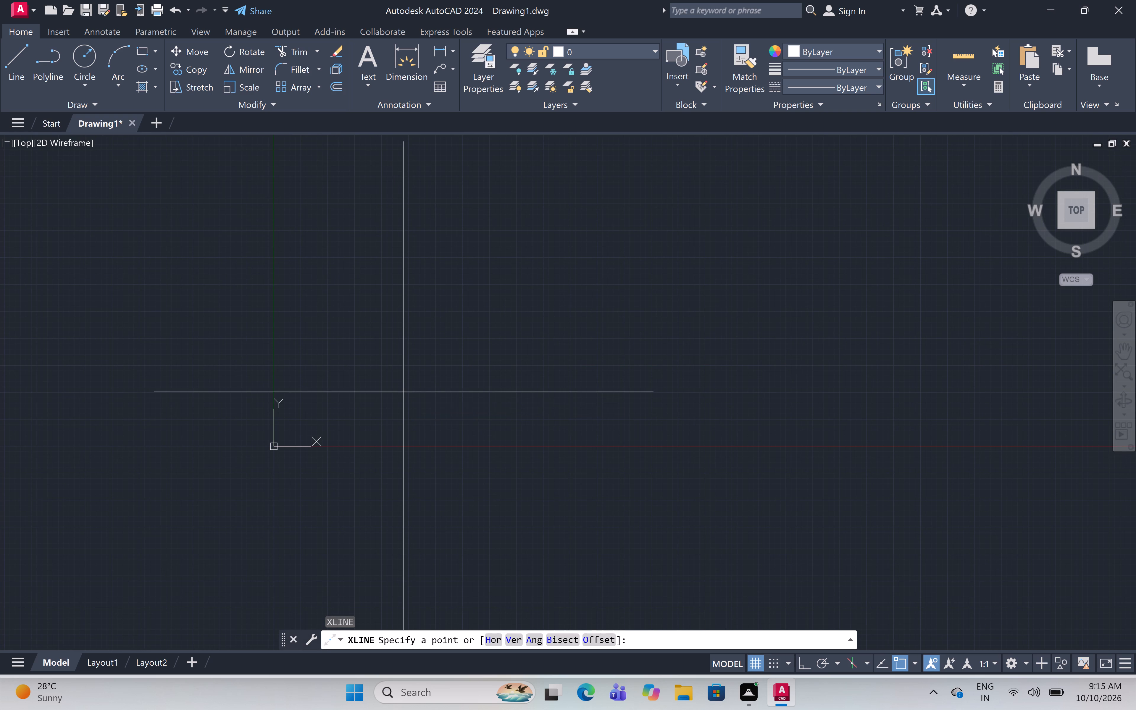
{"action": "left_click", "coordinate": [422, 193]}
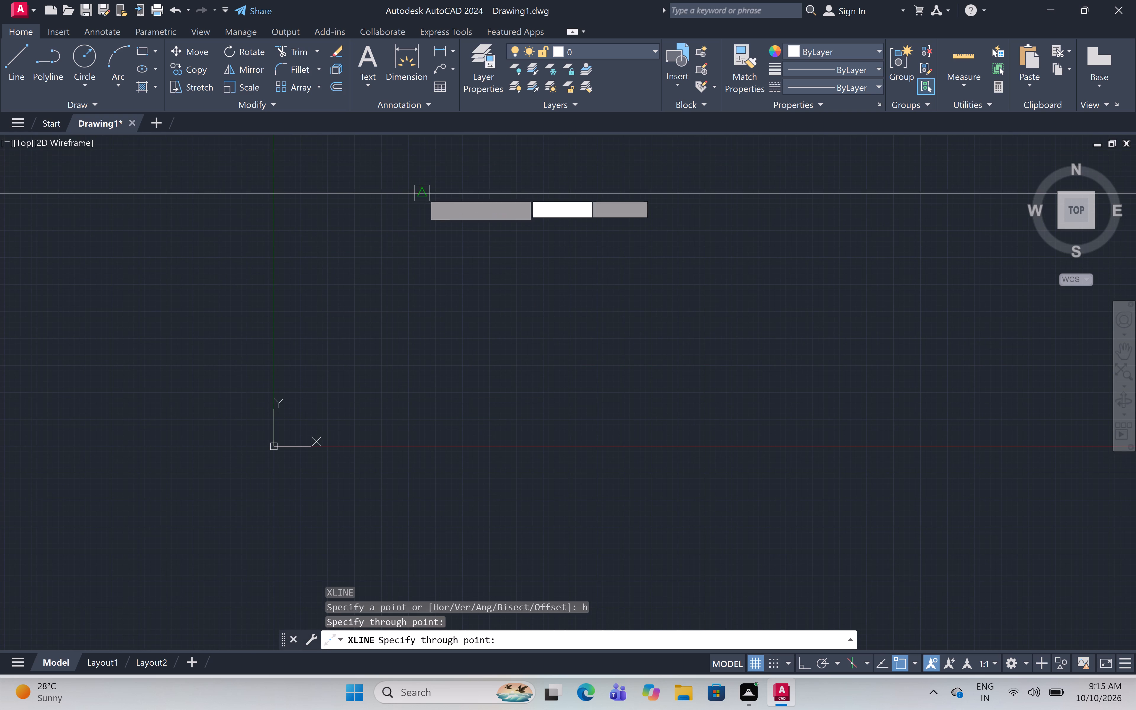
{"action": "key", "text": "space"}
Draw a vertical construction line just east of the origin, crossing the horizontal one.
{"action": "key", "text": "space"}
{"action": "type", "text": "v"}
{"action": "key", "text": "space"}
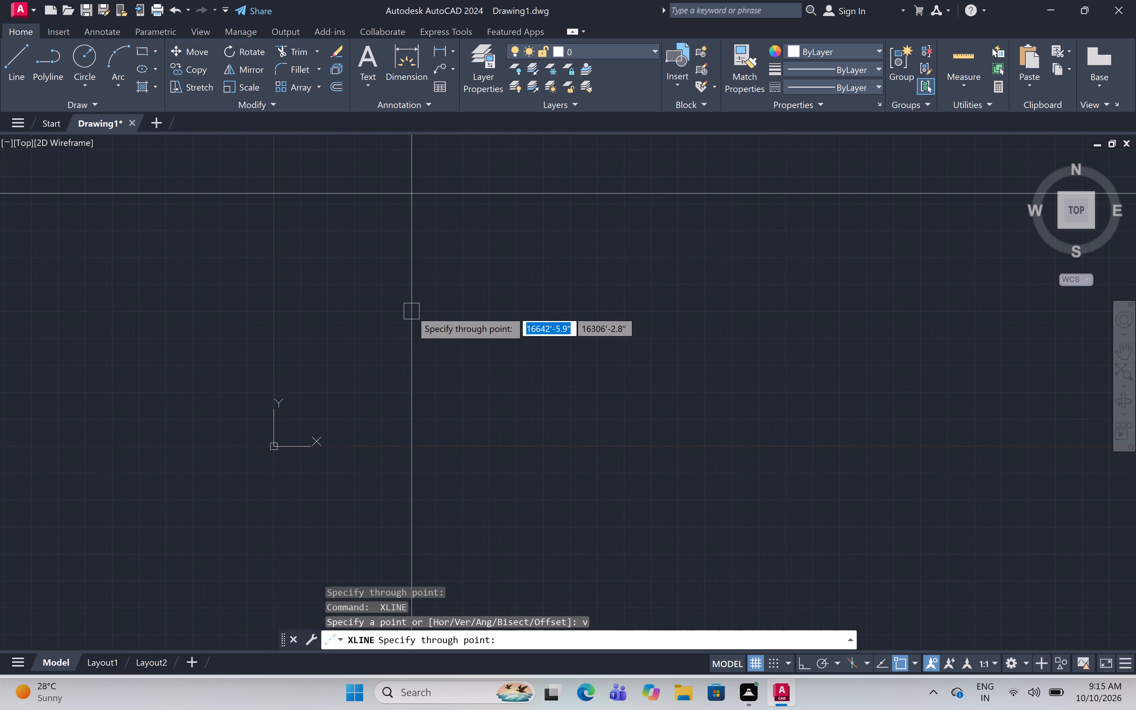
{"action": "left_click", "coordinate": [361, 307]}
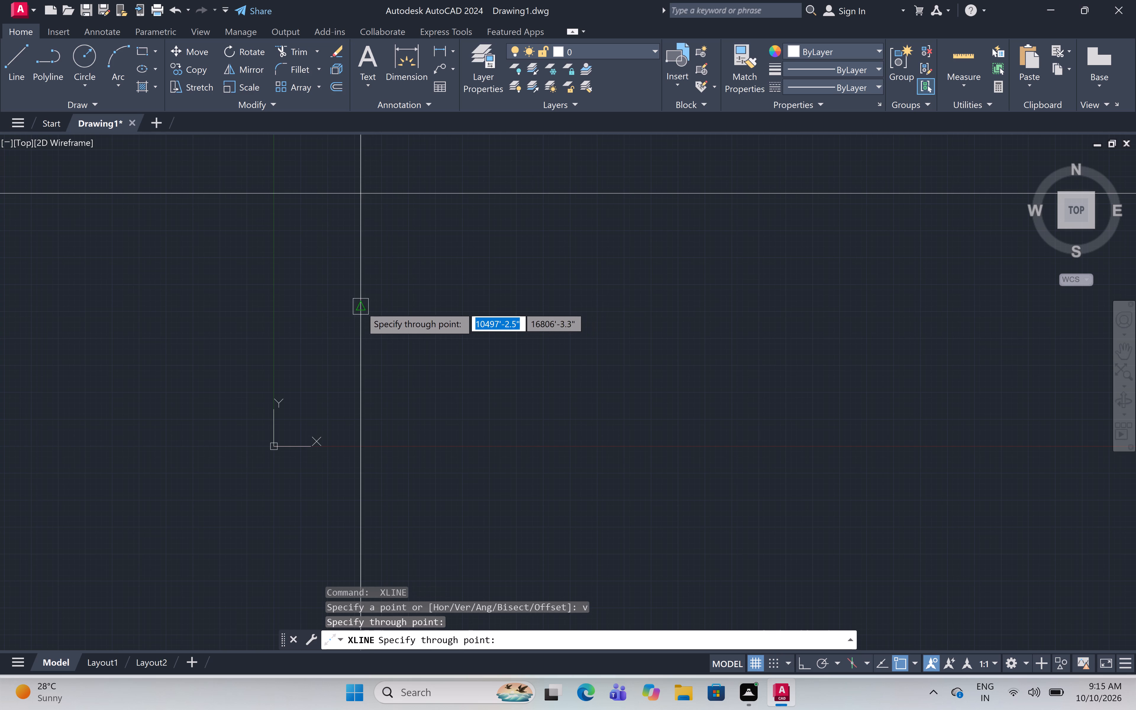
{"action": "key", "text": "Escape"}
Trim the construction lines beyond their intersection to leave an upper-left corner for the plan.
{"action": "type", "text": "tr"}
{"action": "key", "text": "space"}
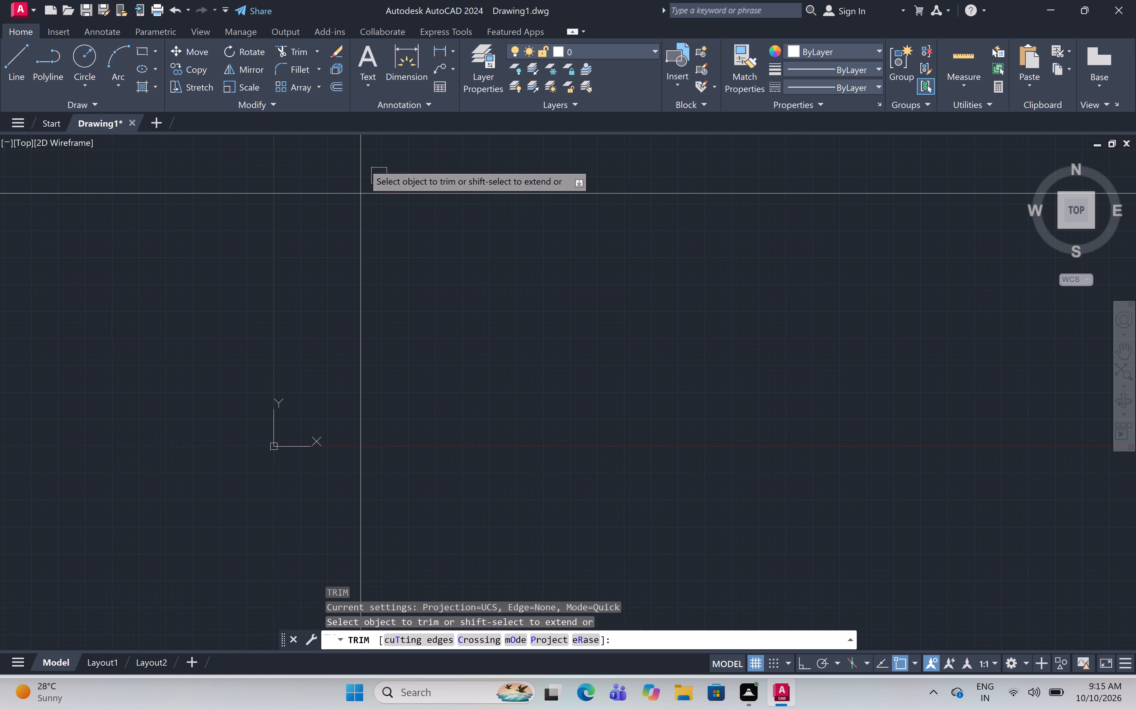
{"action": "left_click", "coordinate": [360, 151]}
{"action": "left_click", "coordinate": [334, 192]}
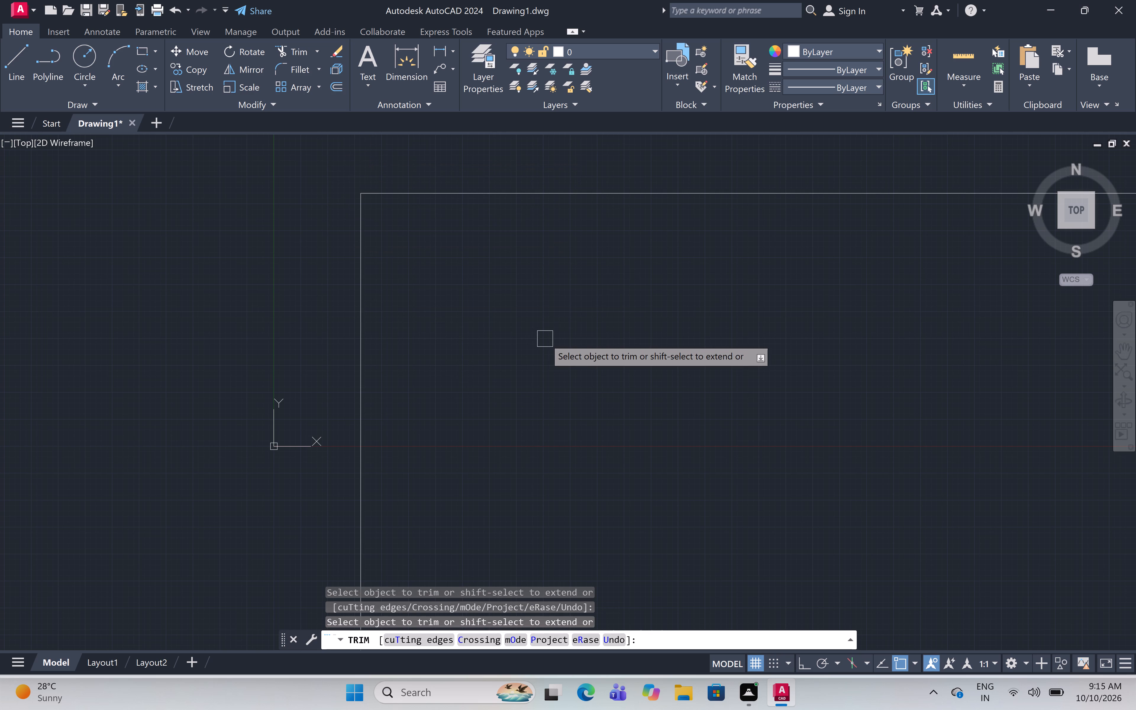
{"action": "key", "text": "Escape"}
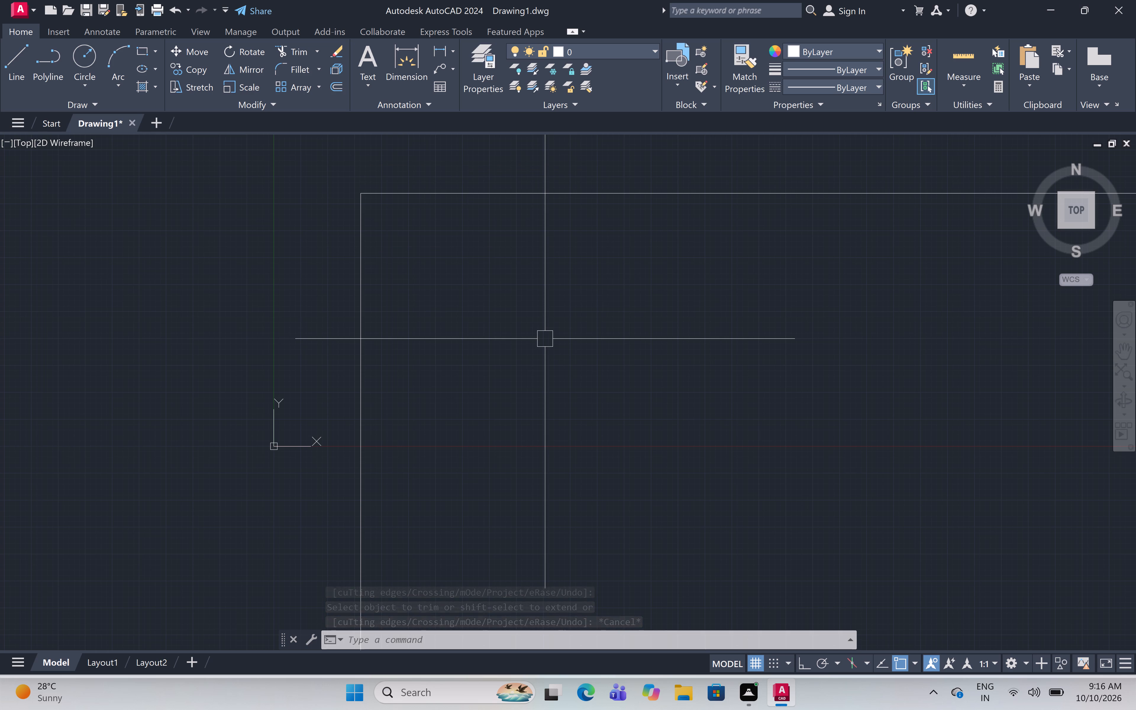
Review the length type and precision in the drawing units settings.
{"action": "type", "text": "un"}
{"action": "key", "text": "space"}
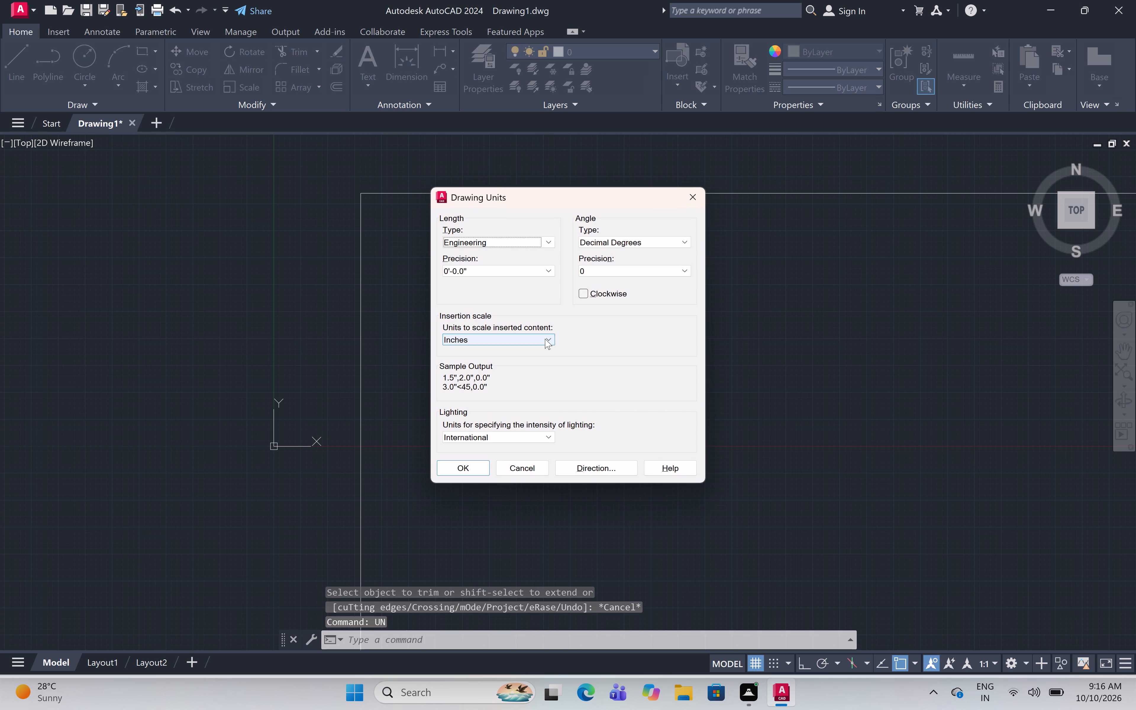
{"action": "left_click", "coordinate": [456, 472]}
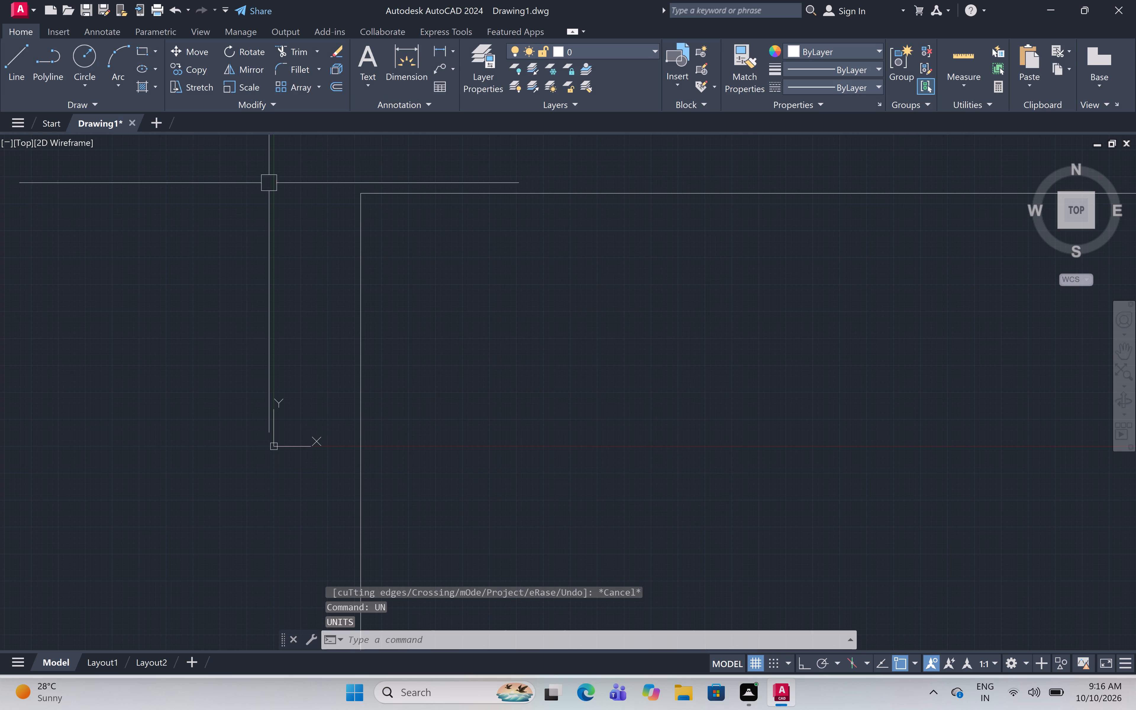
Offset the outer vertical and horizontal wall lines 9" inward to give the outer walls their thickness.
{"action": "scroll", "coordinate": [346, 171], "scroll_direction": "up", "scroll_amount": 5}
{"action": "scroll", "coordinate": [448, 318], "scroll_direction": "down", "scroll_amount": 3}
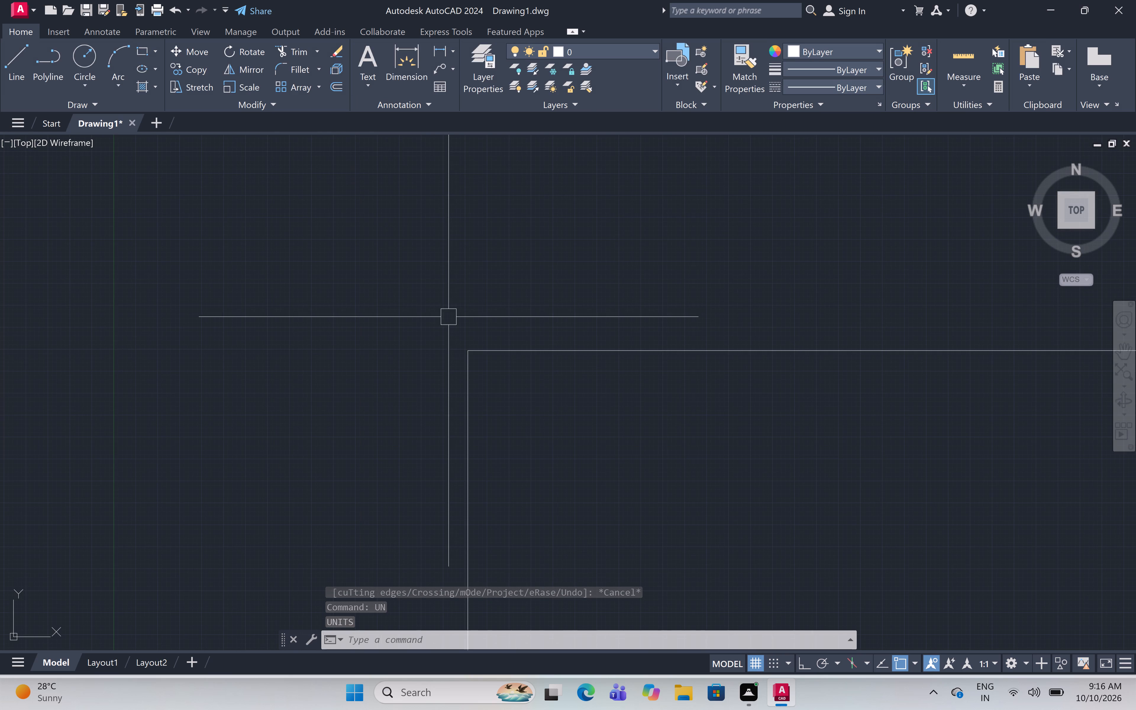
{"action": "middle_click_drag", "start_coordinate": [558, 443], "coordinate": [514, 386]}
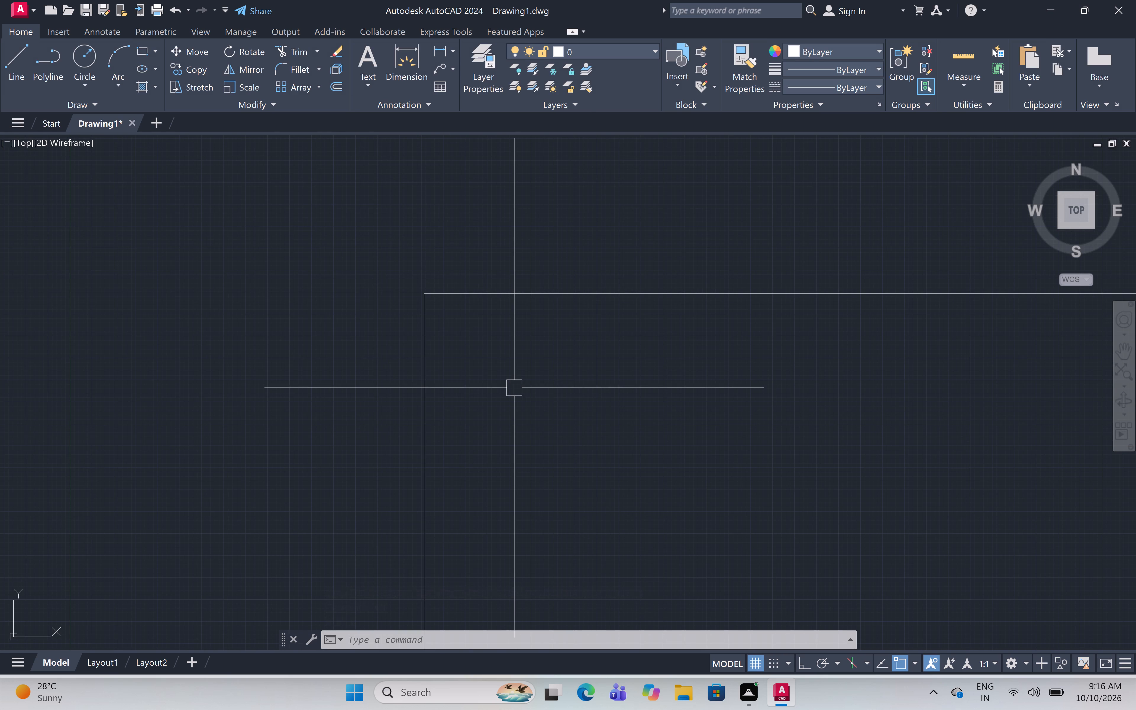
{"action": "scroll", "coordinate": [461, 324], "scroll_direction": "up", "scroll_amount": 2}
{"action": "middle_click_drag", "start_coordinate": [459, 324], "coordinate": [403, 377]}
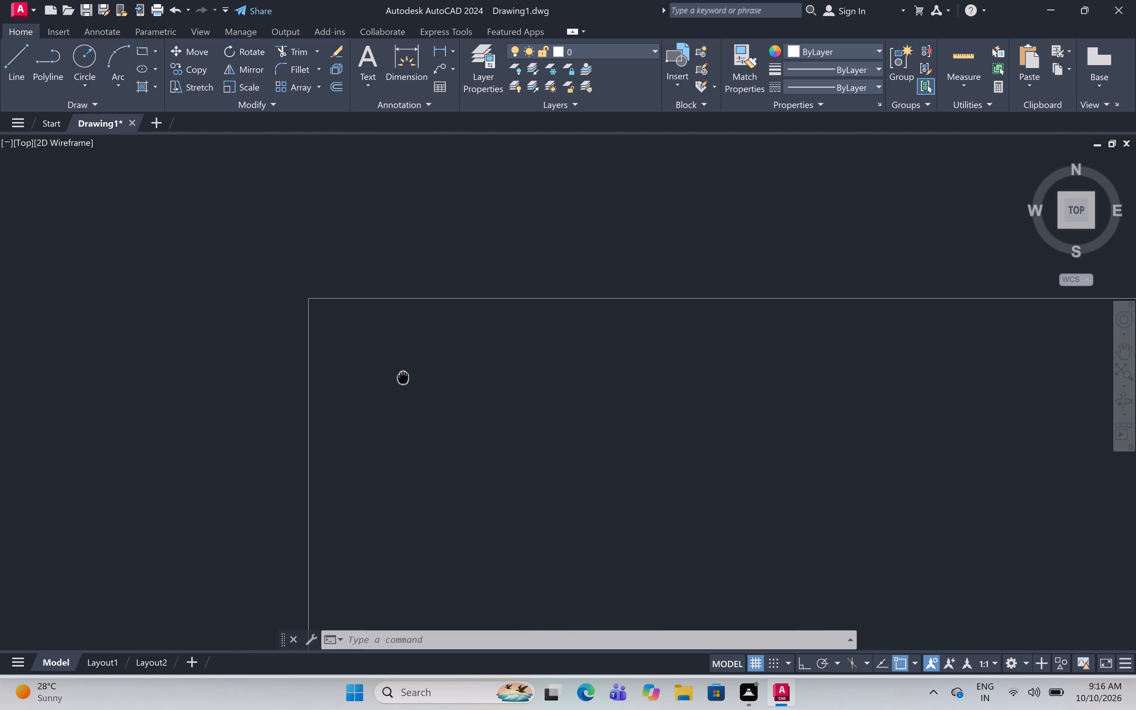
{"action": "middle_click_drag", "start_coordinate": [403, 377], "coordinate": [397, 353]}
{"action": "type", "text": "off"}
{"action": "key", "text": "space"}
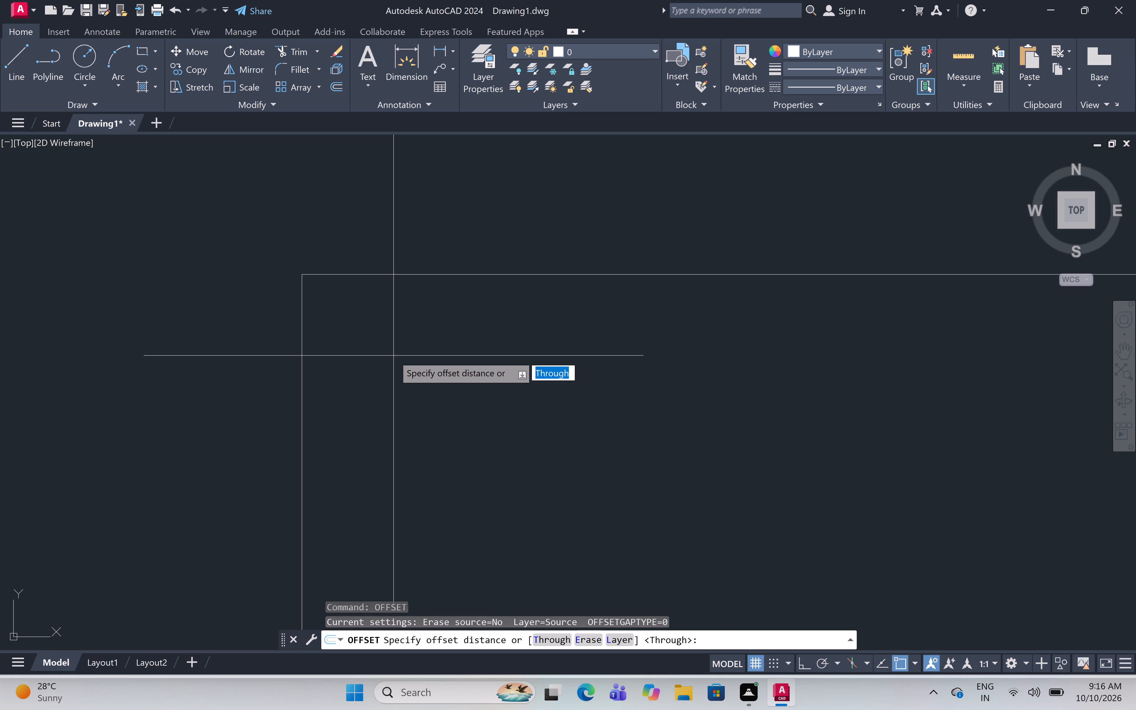
{"action": "key", "text": "9"}
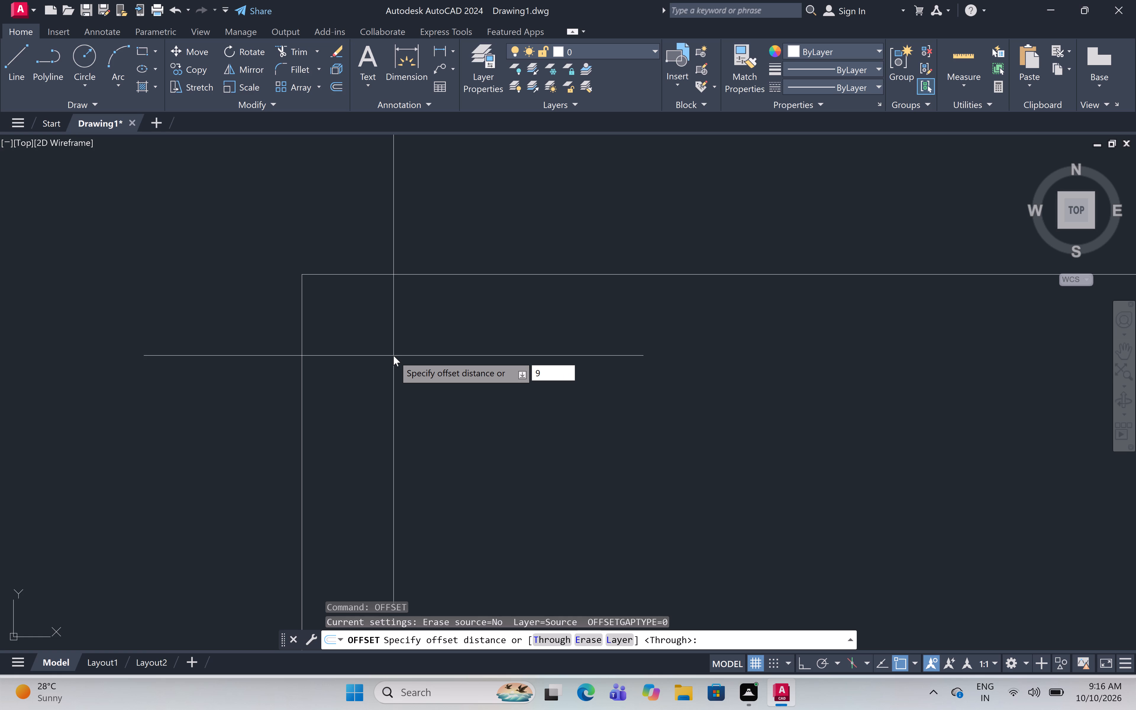
{"action": "key", "text": "shift+quotedbl"}
{"action": "key", "text": "space"}
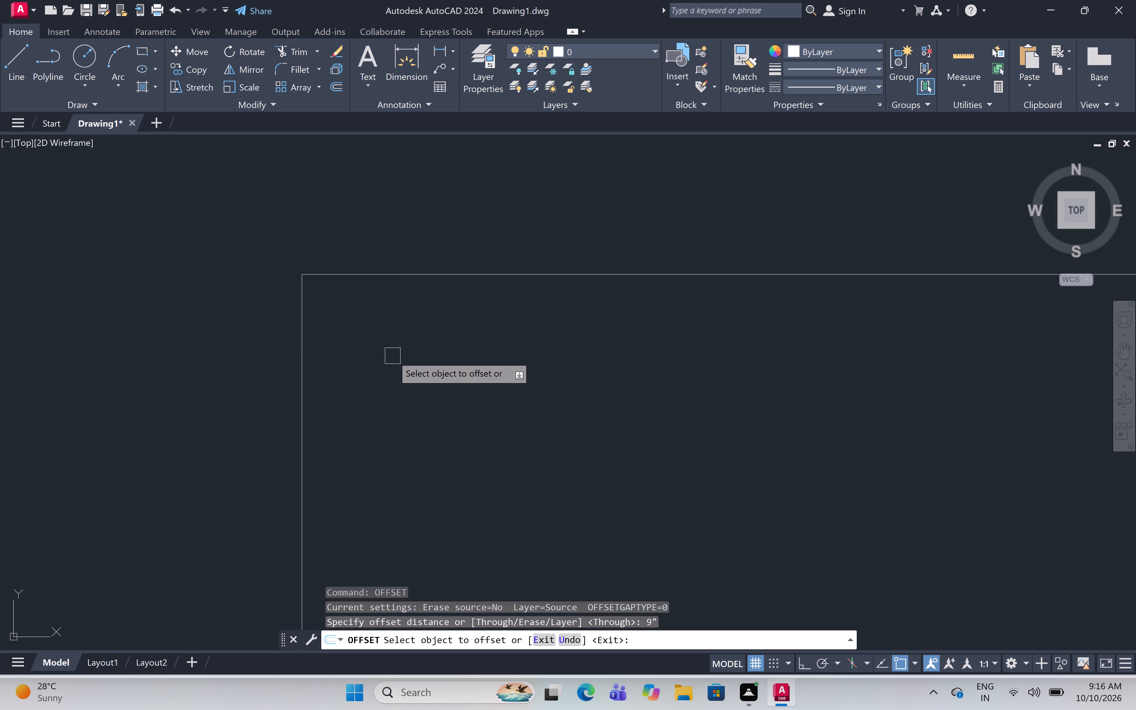
{"action": "left_click", "coordinate": [301, 304]}
{"action": "left_click", "coordinate": [418, 304]}
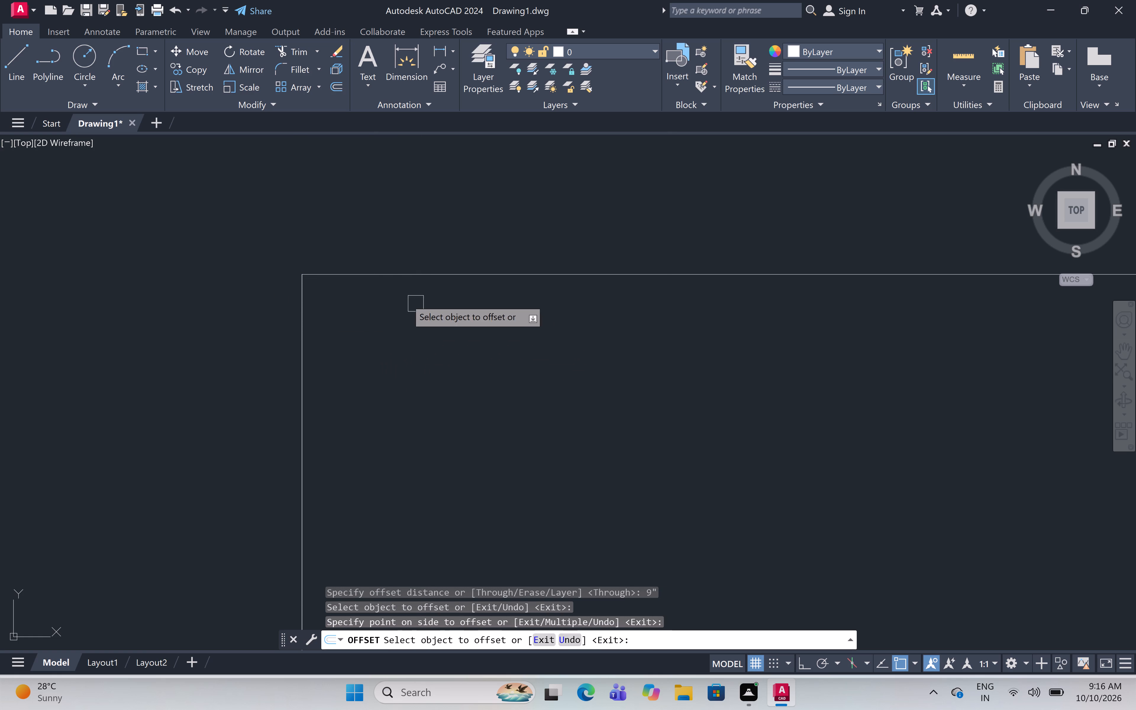
{"action": "left_click", "coordinate": [334, 272]}
{"action": "left_click_drag", "start_coordinate": [327, 404], "coordinate": [327, 408]}
{"action": "scroll", "coordinate": [317, 280], "scroll_direction": "down", "scroll_amount": 8}
{"action": "scroll", "coordinate": [344, 317], "scroll_direction": "down", "scroll_amount": 1}
{"action": "scroll", "coordinate": [317, 281], "scroll_direction": "up", "scroll_amount": 6}
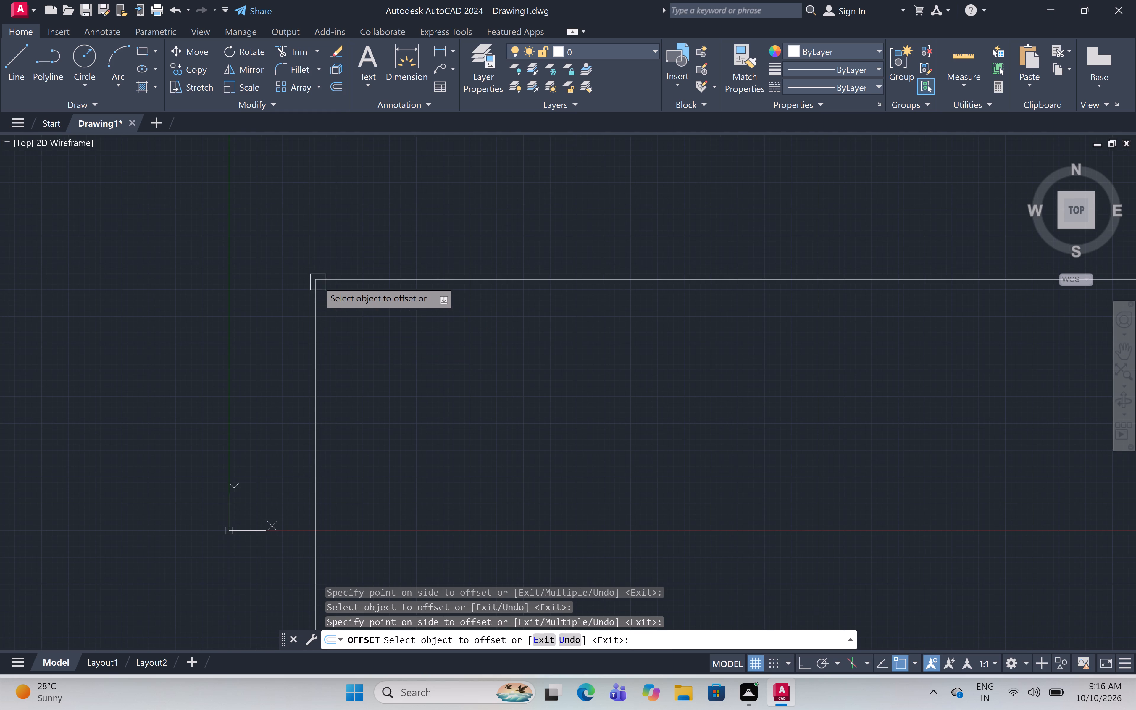
{"action": "scroll", "coordinate": [303, 270], "scroll_direction": "up", "scroll_amount": 7}
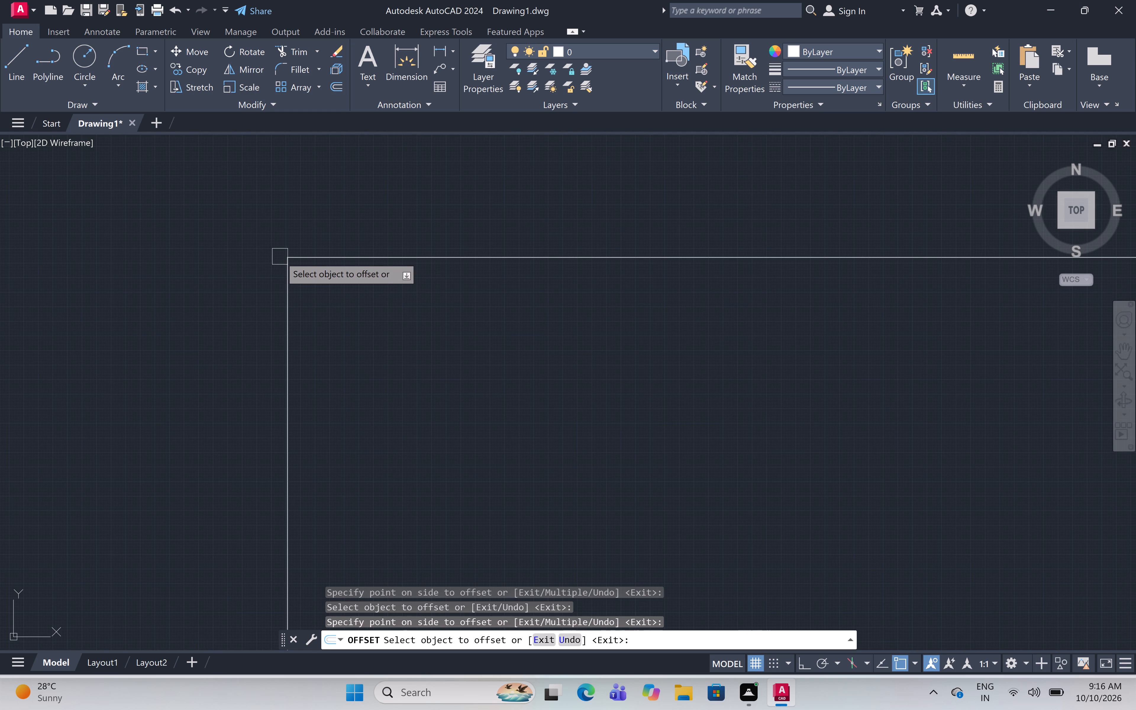
{"action": "scroll", "coordinate": [287, 255], "scroll_direction": "up", "scroll_amount": 6}
{"action": "middle_click_drag", "start_coordinate": [329, 355], "coordinate": [318, 339]}
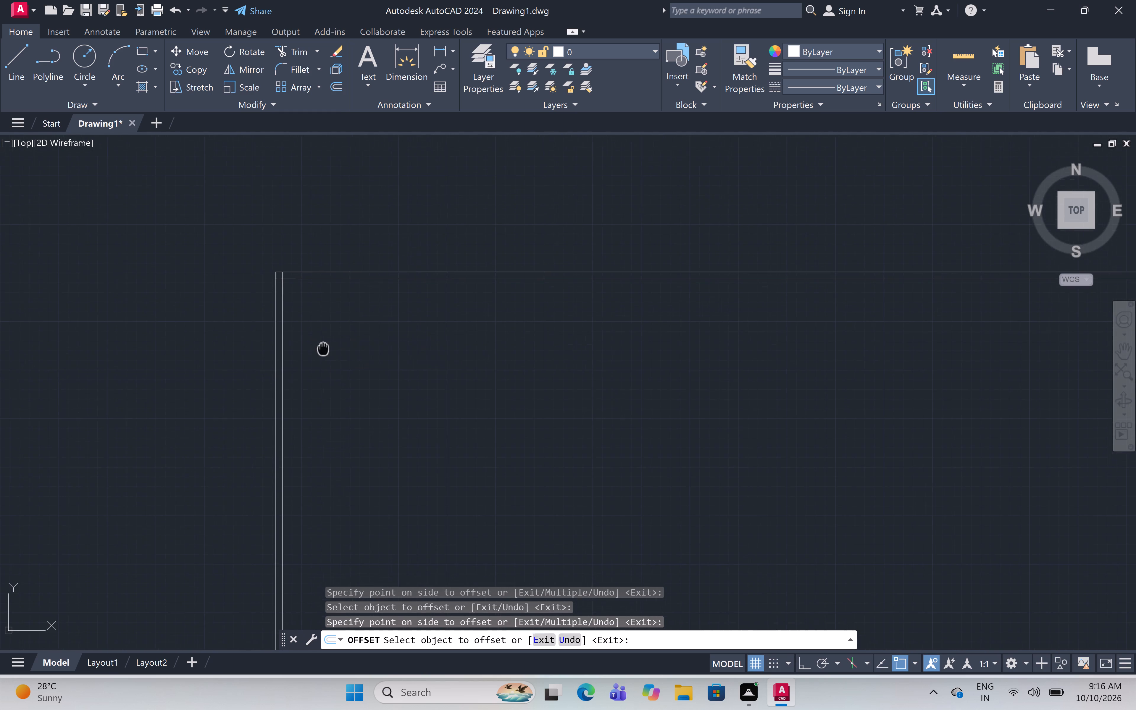
{"action": "middle_click_drag", "start_coordinate": [318, 339], "coordinate": [318, 333]}
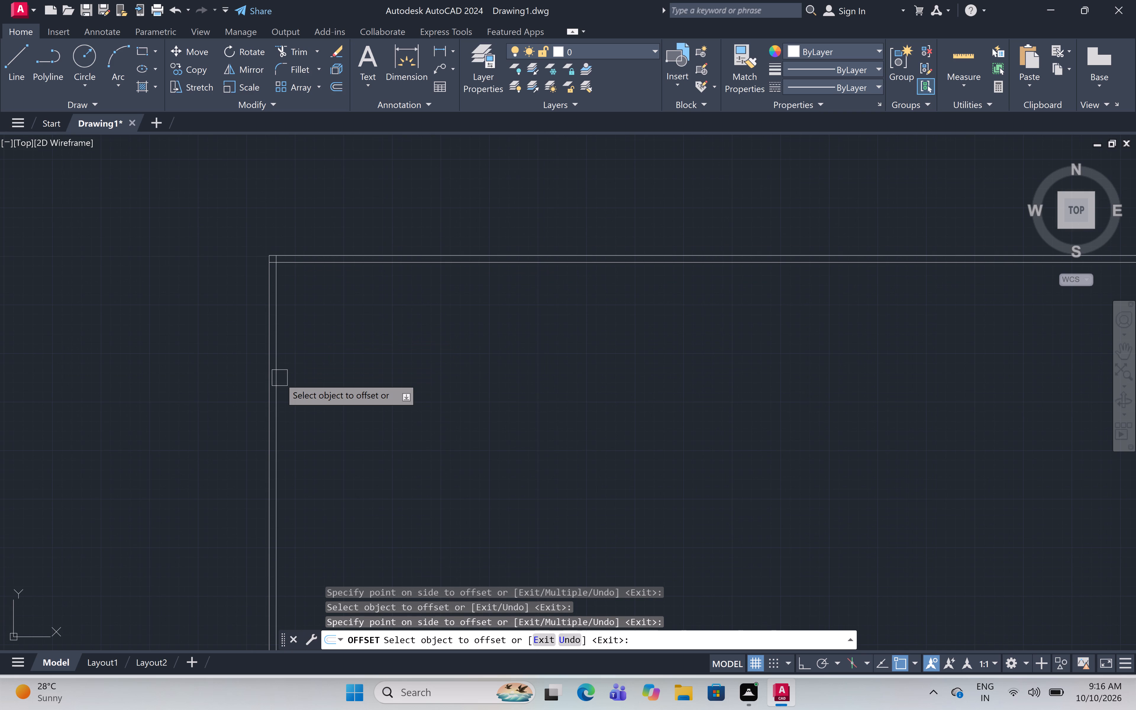
{"action": "key", "text": "space"}
Offset the inner faces of the west and north walls 11' into the plan to lay out the first room.
{"action": "key", "text": "space"}
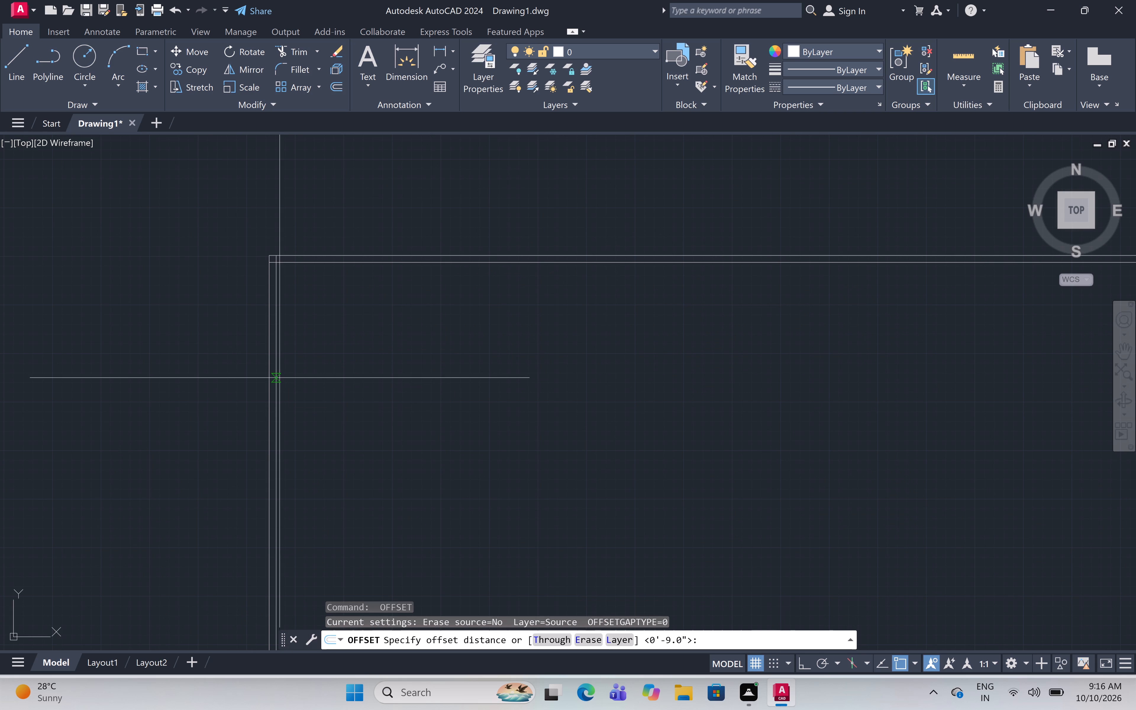
{"action": "type", "text": "11"}
{"action": "type", "text": "'"}
{"action": "key", "text": "space"}
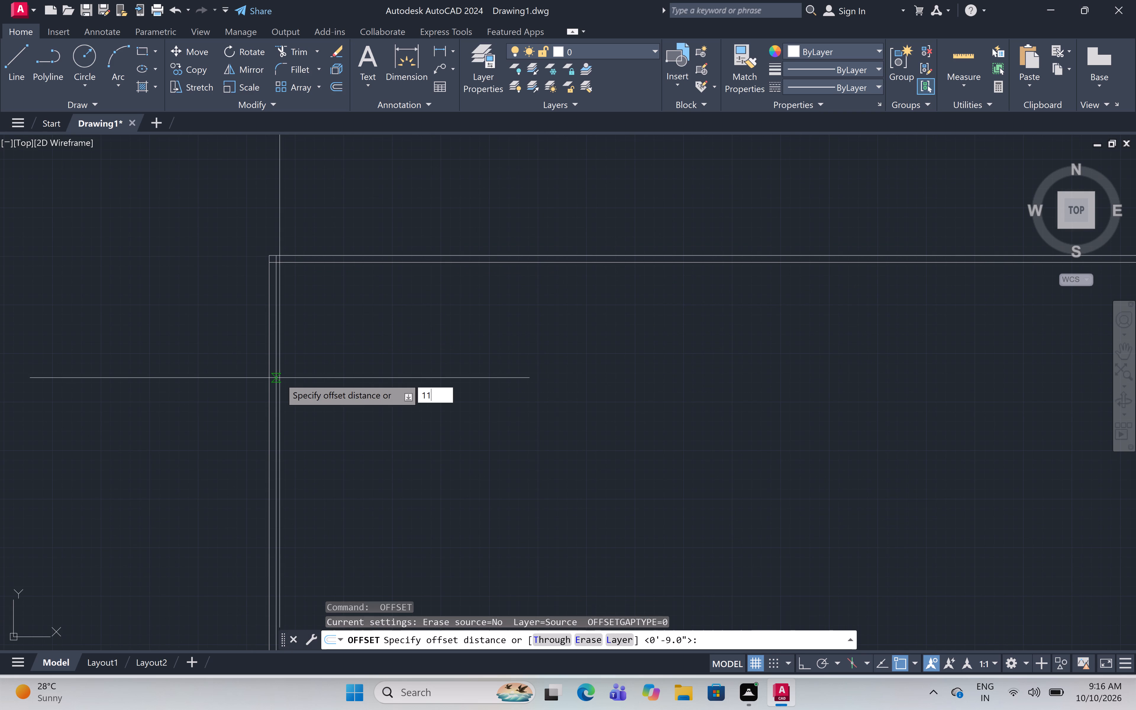
{"action": "left_click", "coordinate": [278, 293]}
{"action": "left_click", "coordinate": [477, 337]}
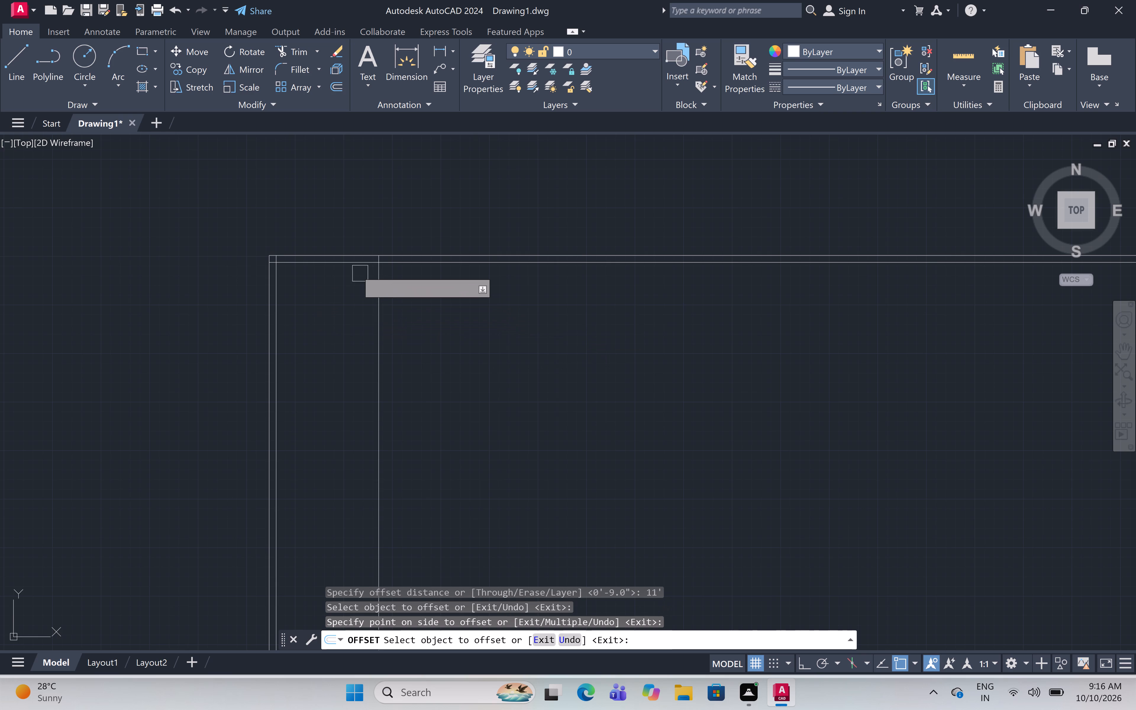
{"action": "left_click", "coordinate": [356, 267]}
{"action": "left_click", "coordinate": [359, 367]}
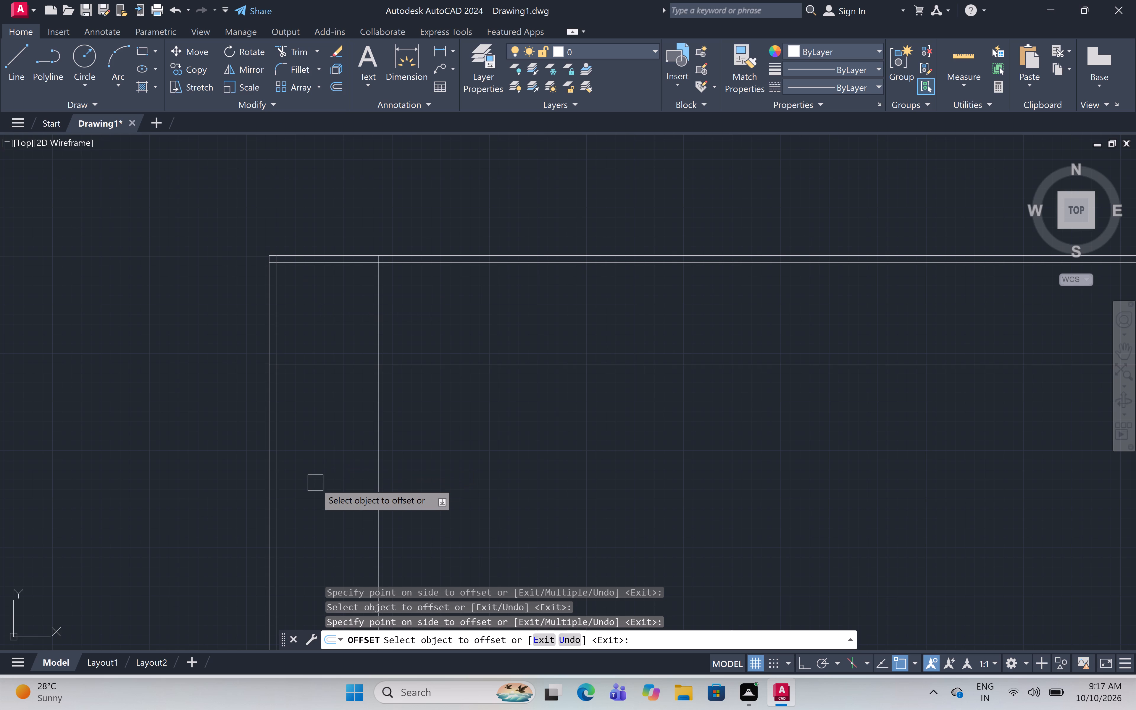
{"action": "key", "text": "space"}
Offset the first room's south and east boundary lines 9" outward to form its partition walls.
{"action": "key", "text": "space"}
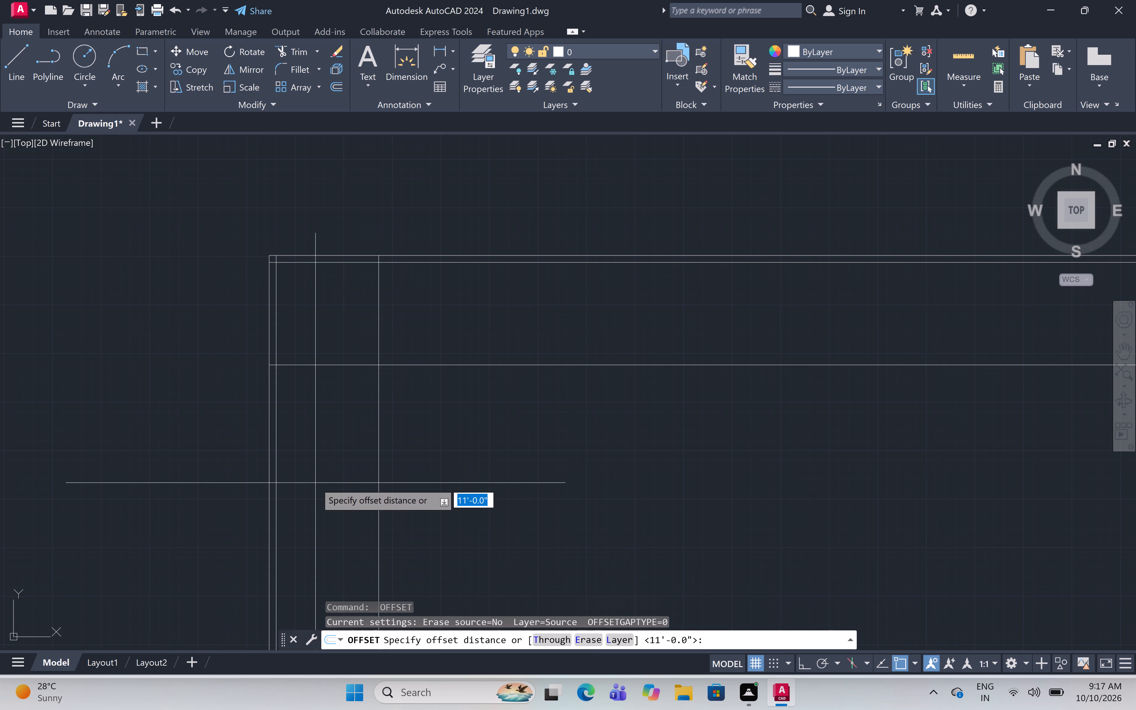
{"action": "key", "text": "9"}
{"action": "key", "text": "shift+quotedbl"}
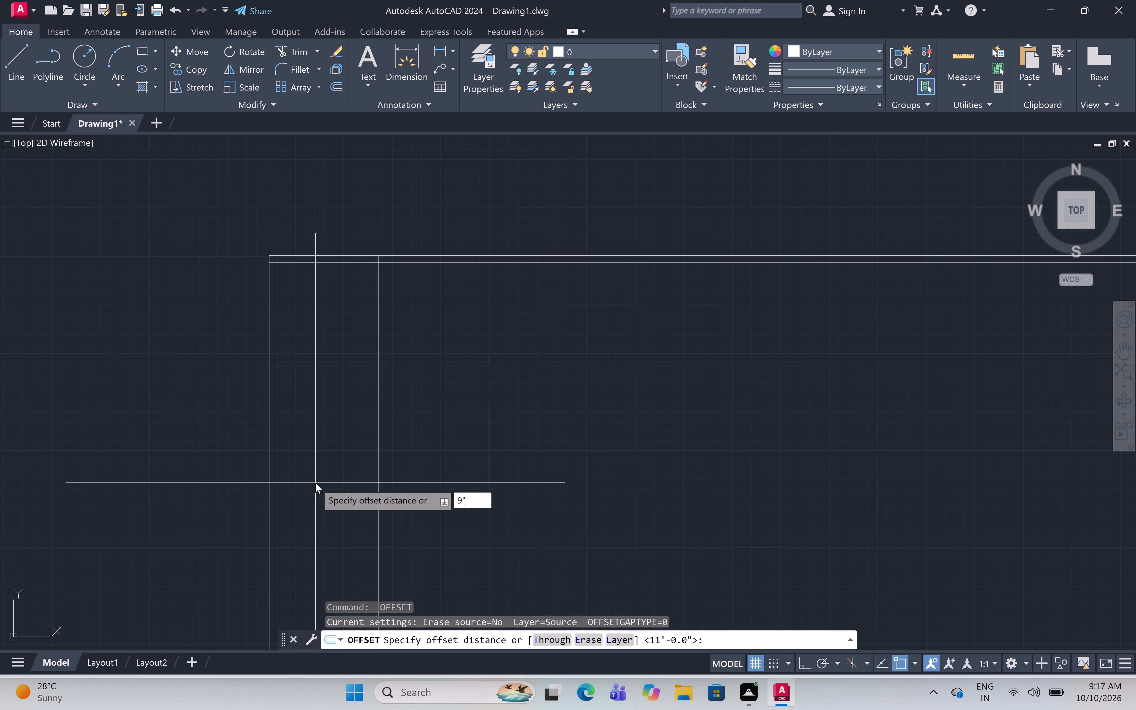
{"action": "key", "text": "space"}
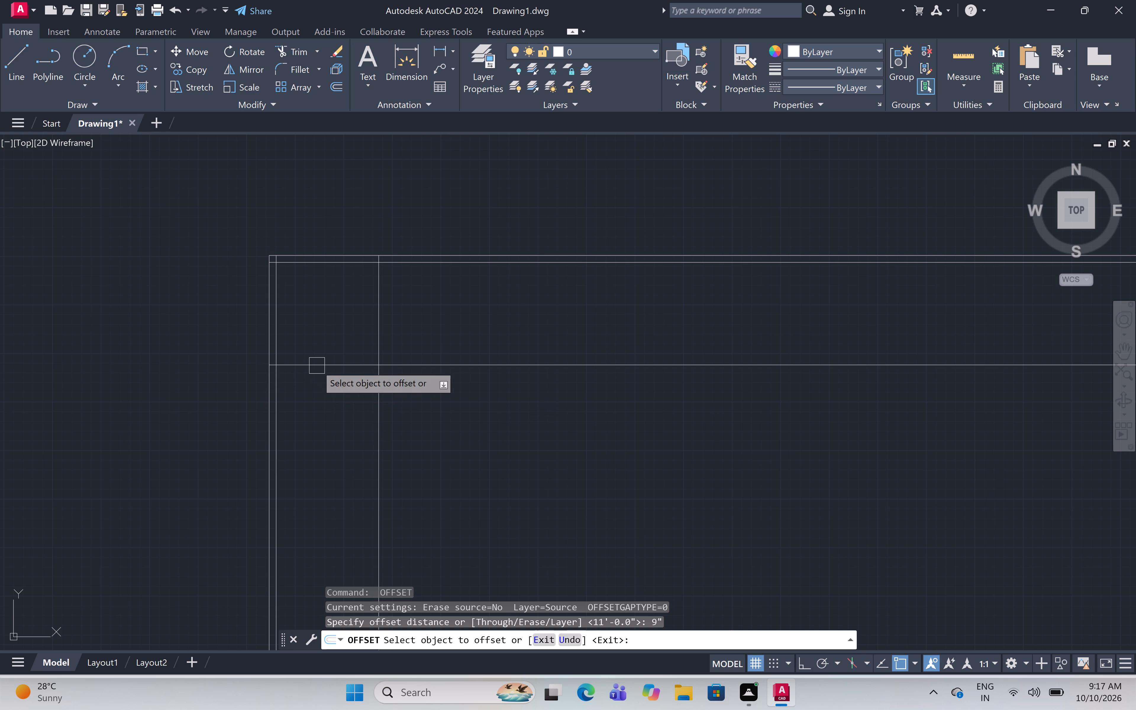
{"action": "left_click", "coordinate": [325, 358]}
{"action": "left_click_drag", "start_coordinate": [279, 538], "coordinate": [368, 375]}
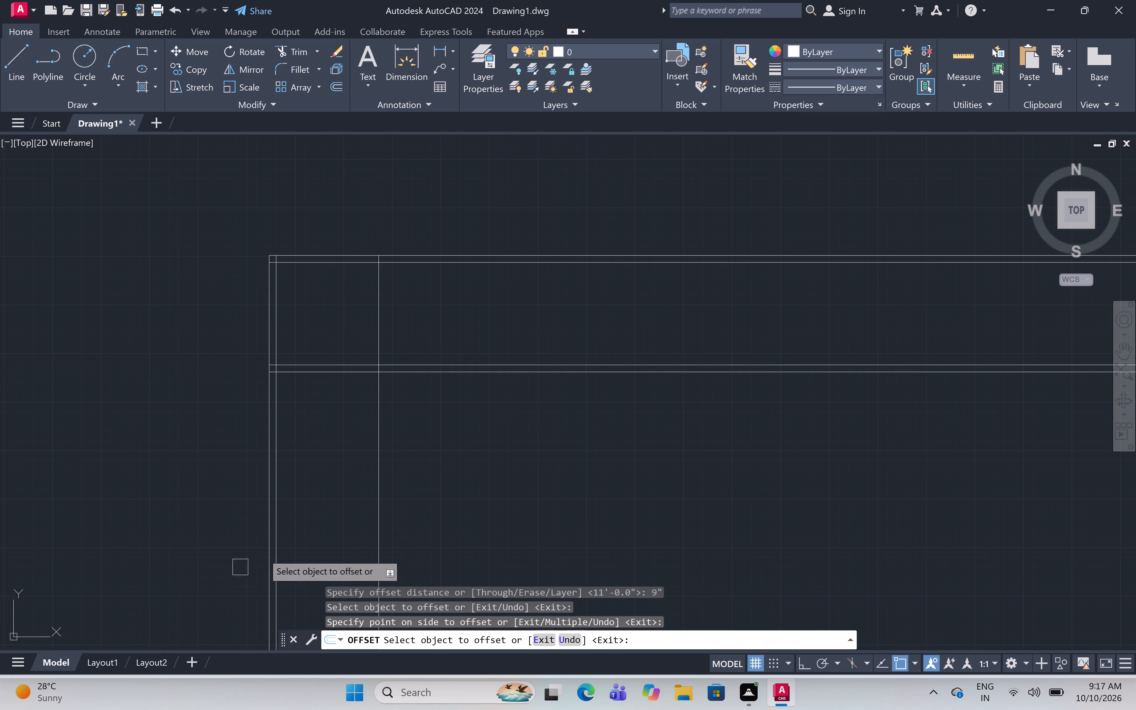
{"action": "left_click_drag", "start_coordinate": [387, 323], "coordinate": [392, 323]}
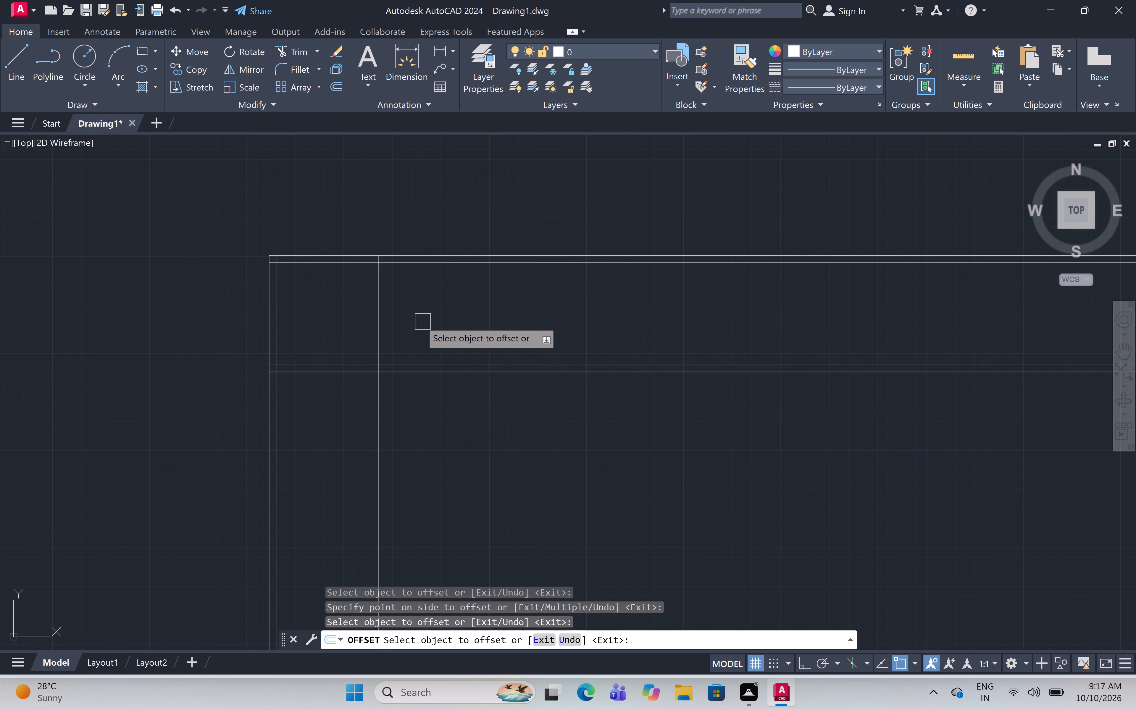
{"action": "left_click", "coordinate": [382, 325]}
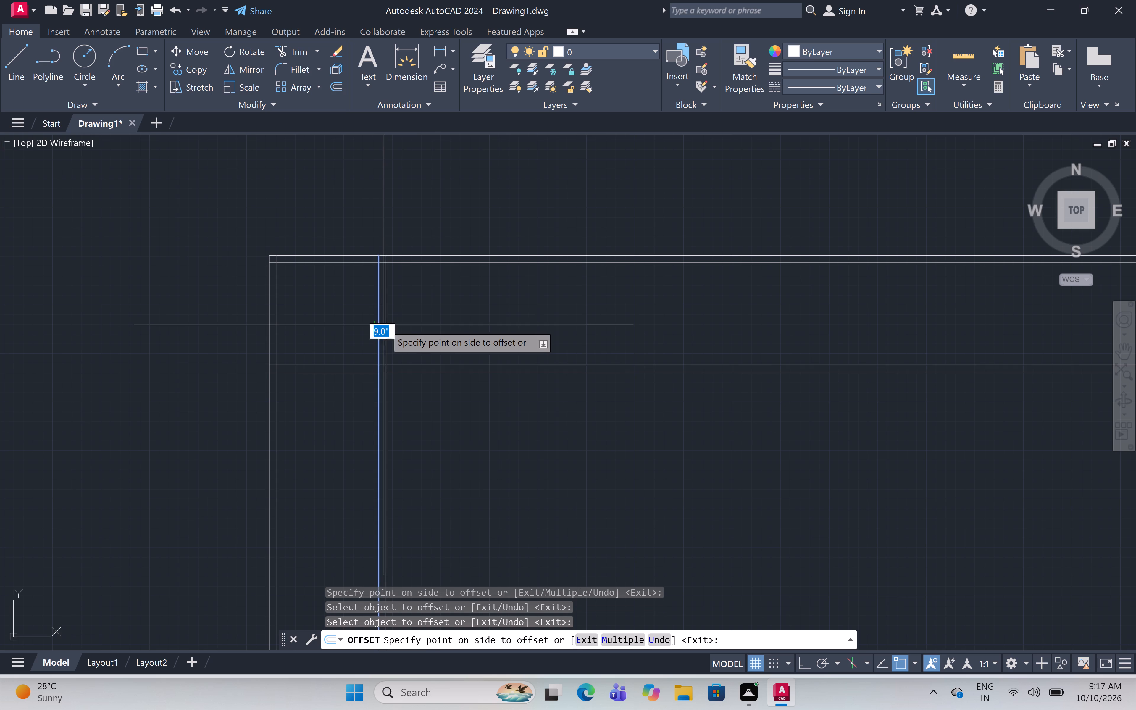
{"action": "left_click", "coordinate": [453, 344]}
{"action": "key", "text": "space"}
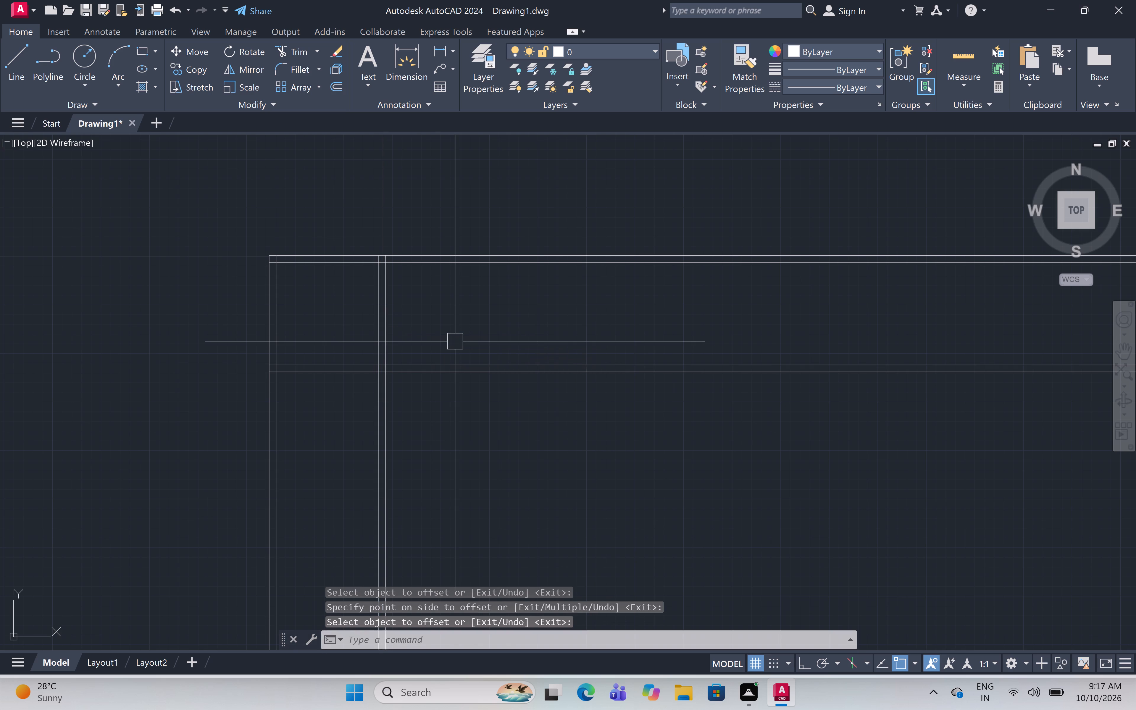
Offset the east face of the vertical partition wall 11'9" east to set the second room's width.
{"action": "key", "text": "space"}
{"action": "type", "text": "11"}
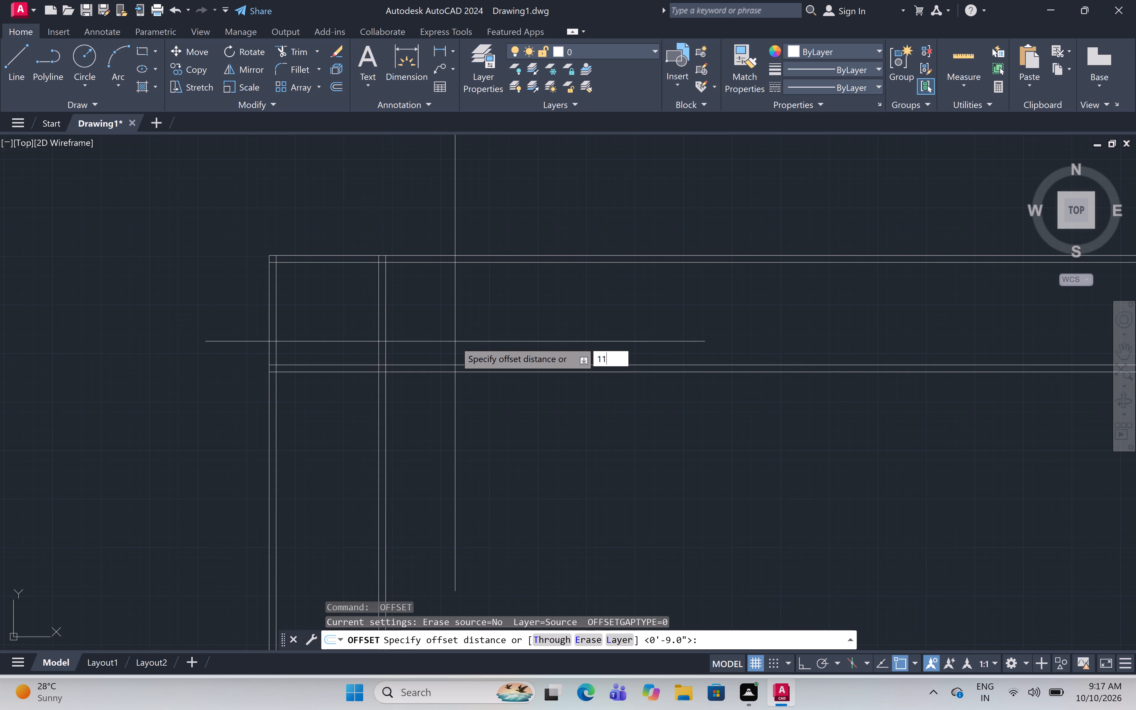
{"action": "key", "text": "apostrophe"}
{"action": "key", "text": "9"}
{"action": "type", "text": "\""}
{"action": "key", "text": "space"}
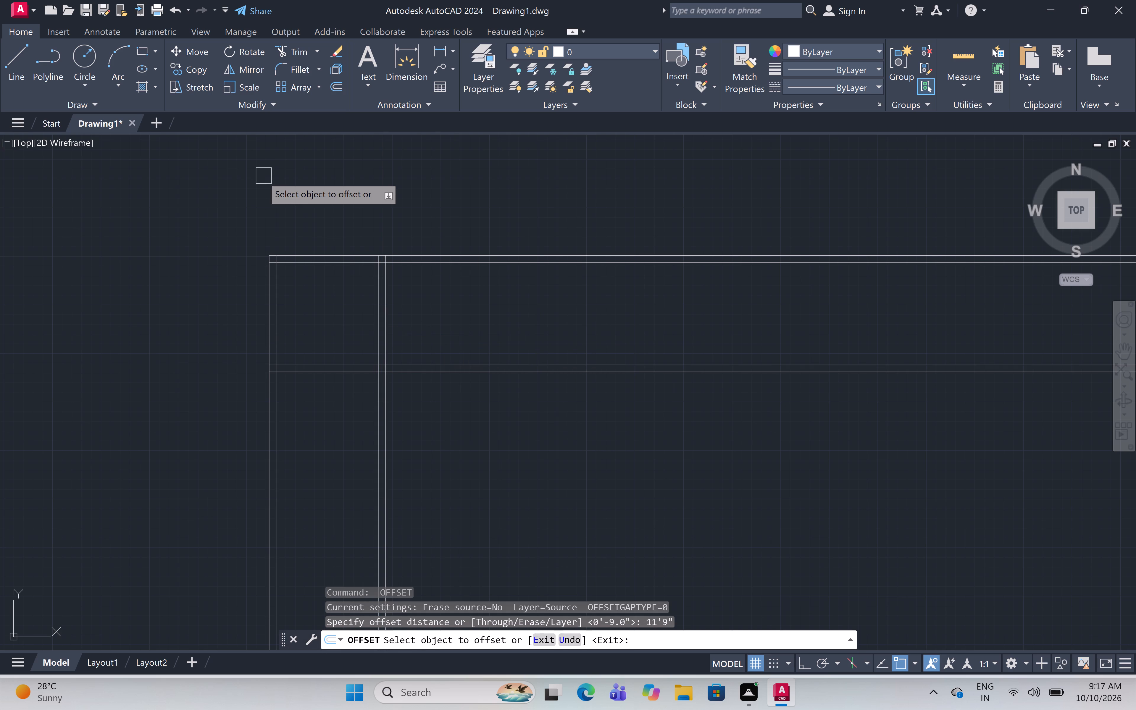
{"action": "left_click", "coordinate": [388, 286]}
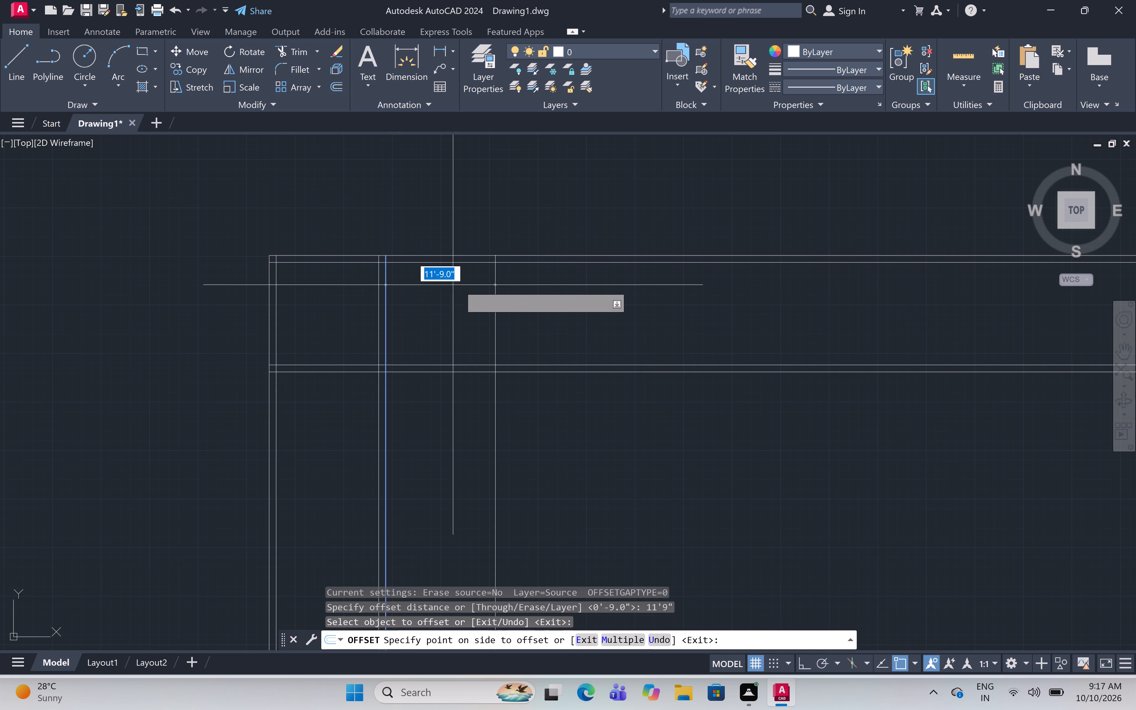
{"action": "left_click", "coordinate": [530, 295]}
{"action": "key", "text": "space"}
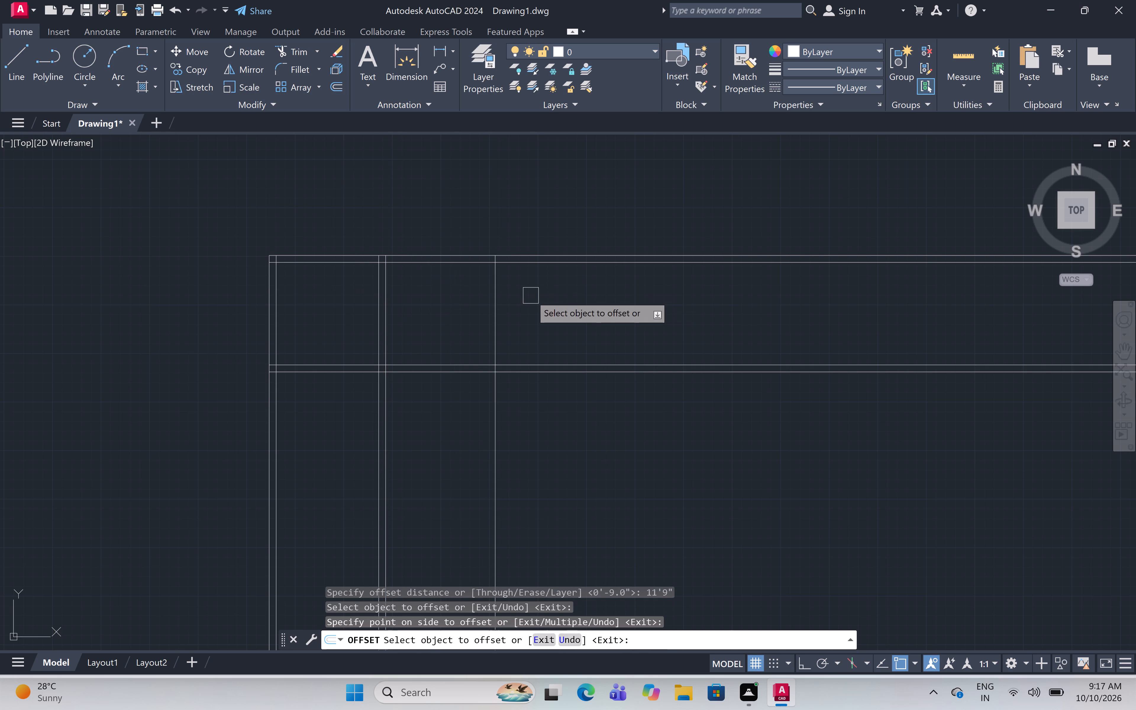
Offset the second room's east boundary line 9" east to form the wall thickness.
{"action": "key", "text": "space"}
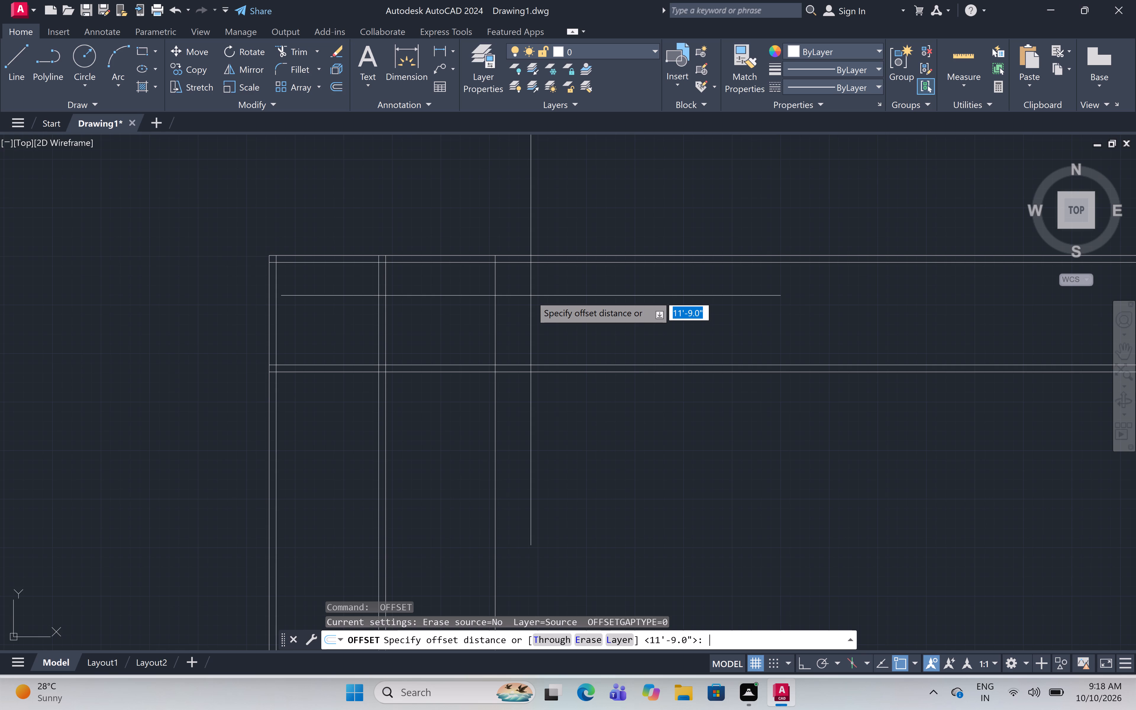
{"action": "key", "text": "9"}
{"action": "key", "text": "shift+quotedbl"}
{"action": "key", "text": "space"}
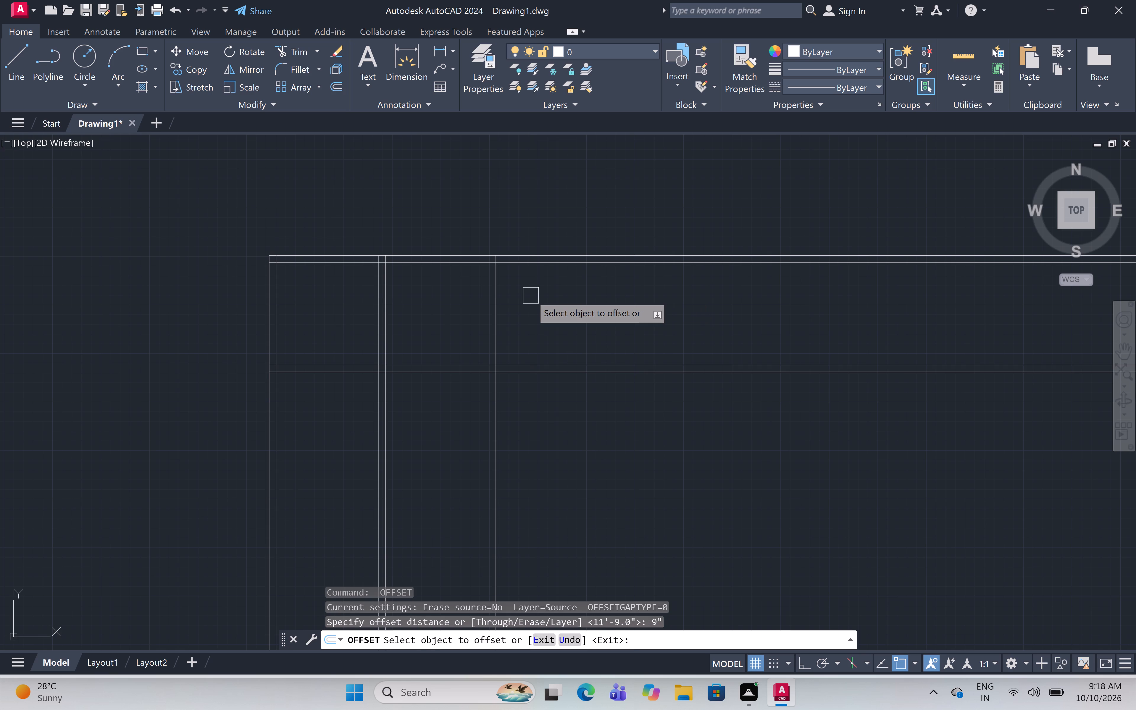
{"action": "left_click", "coordinate": [496, 316]}
{"action": "left_click", "coordinate": [560, 294]}
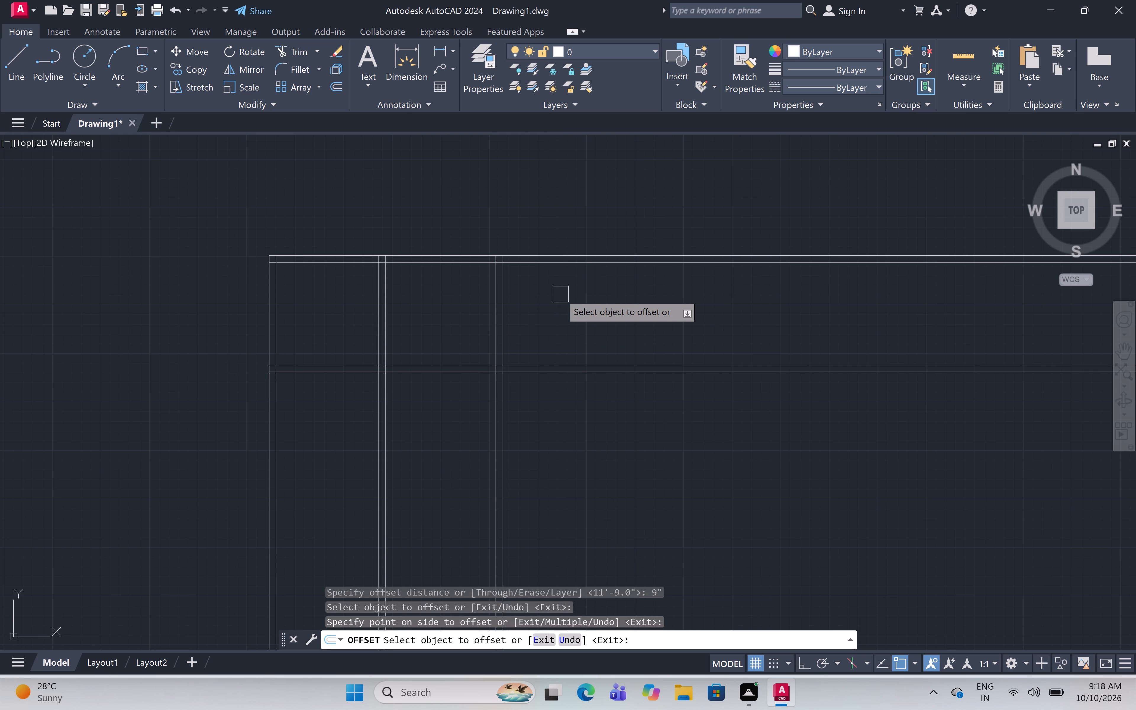
{"action": "key", "text": "Escape"}
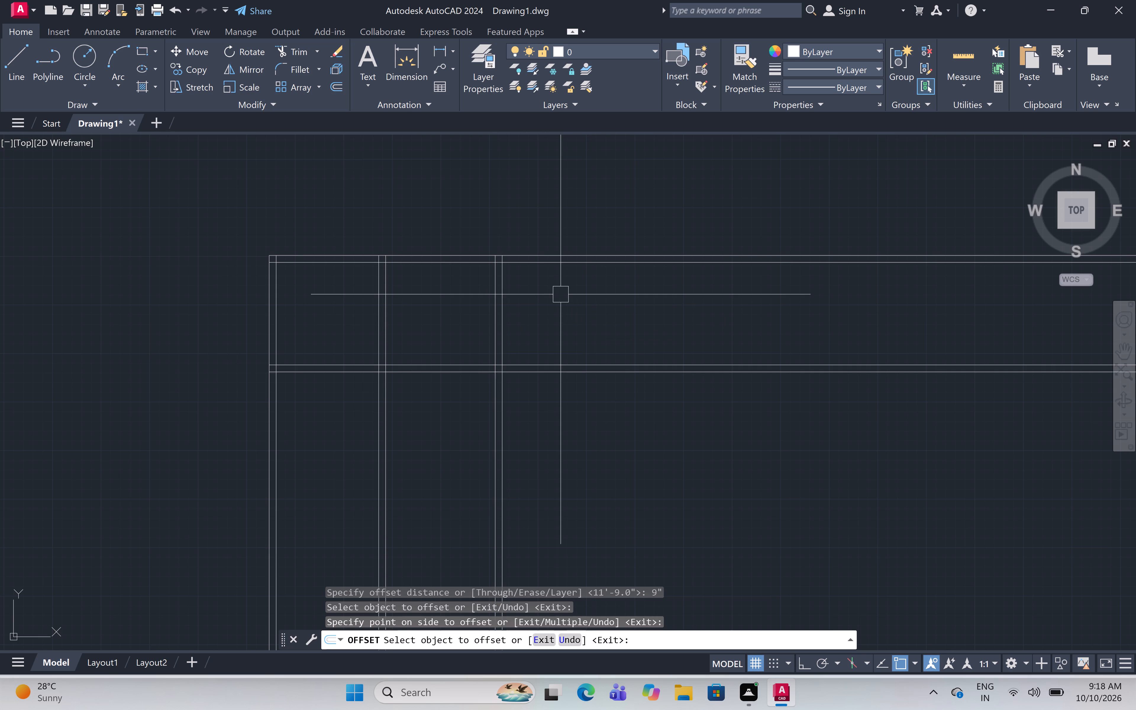
Trim the four horizontal wall lines extending east beyond the easternmost vertical wall.
{"action": "type", "text": "tr"}
{"action": "key", "text": "space"}
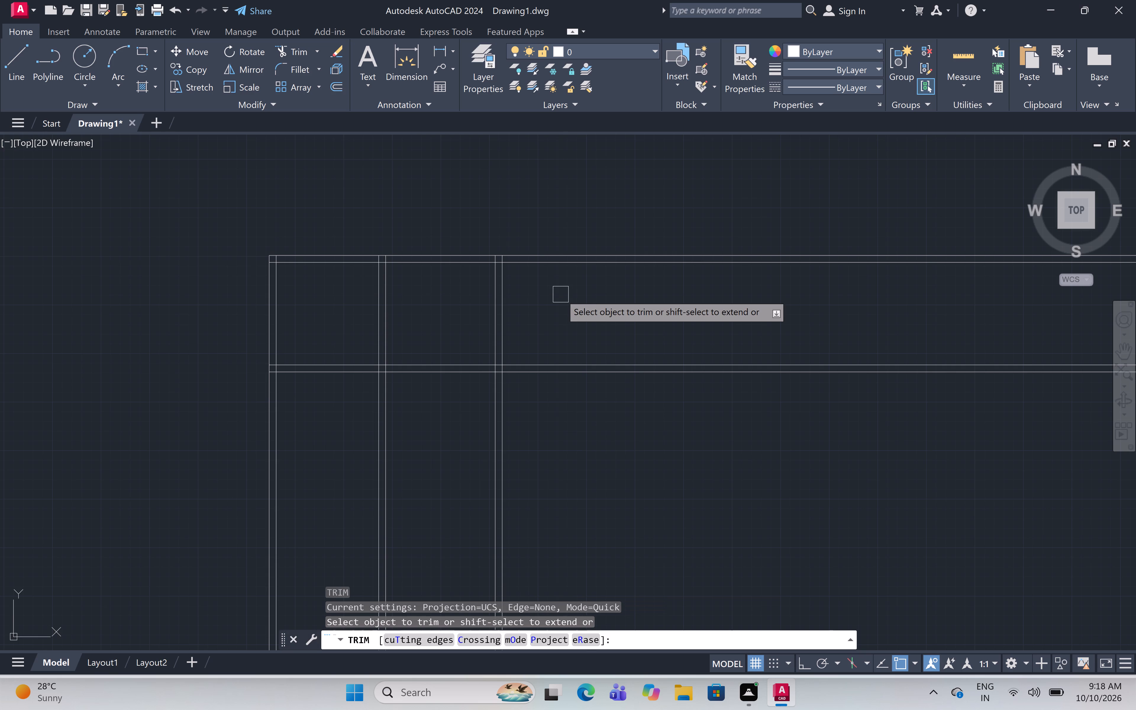
{"action": "left_click", "coordinate": [523, 201]}
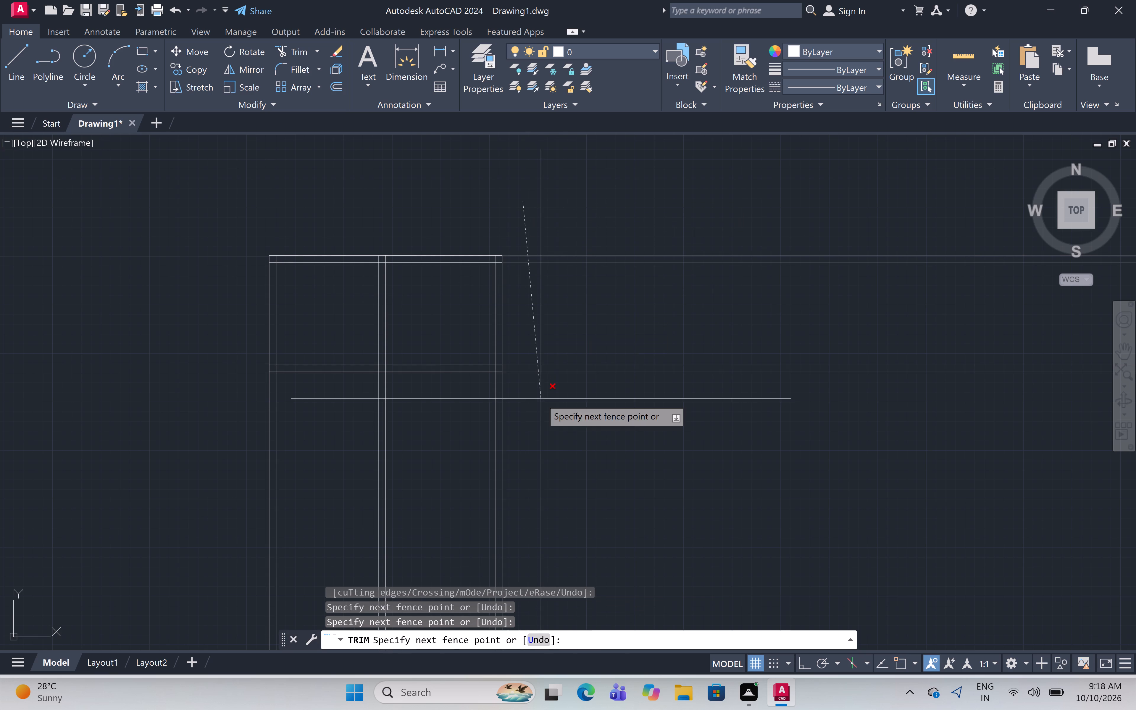
{"action": "left_click", "coordinate": [541, 425]}
{"action": "middle_click_drag", "start_coordinate": [542, 380], "coordinate": [629, 316]}
{"action": "scroll", "coordinate": [542, 380], "scroll_direction": "up", "scroll_amount": 1}
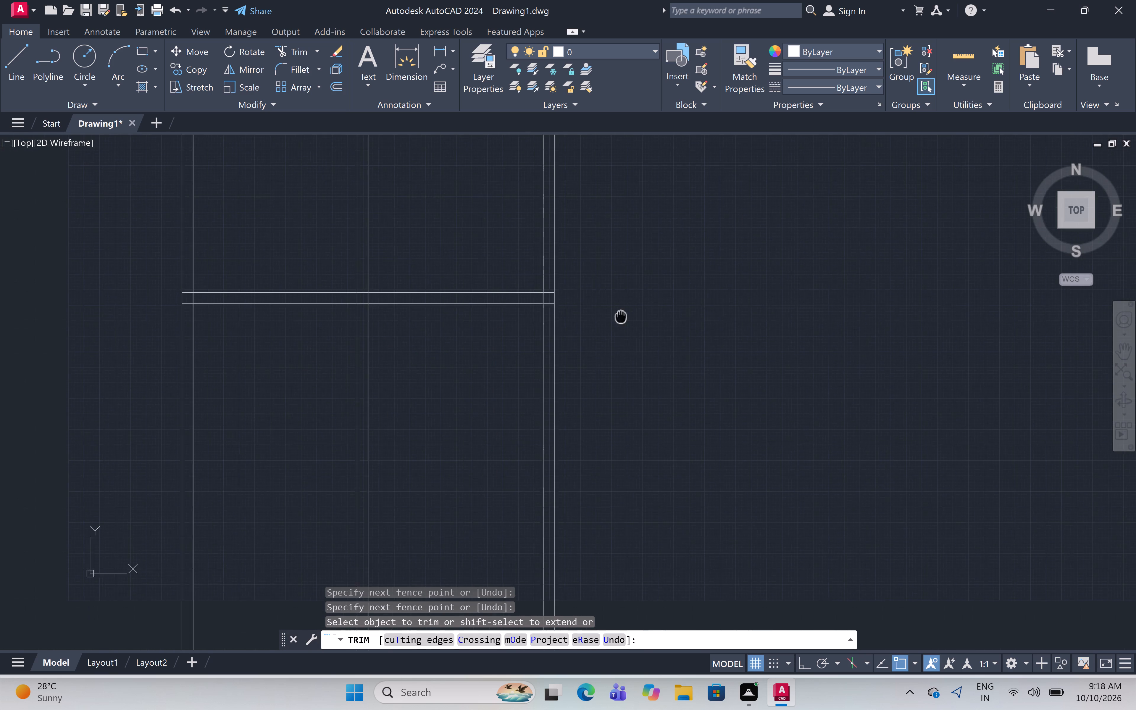
Trim the two middle partition wall lines extending south of the horizontal wall below the two rooms.
{"action": "middle_click_drag", "start_coordinate": [629, 316], "coordinate": [767, 399]}
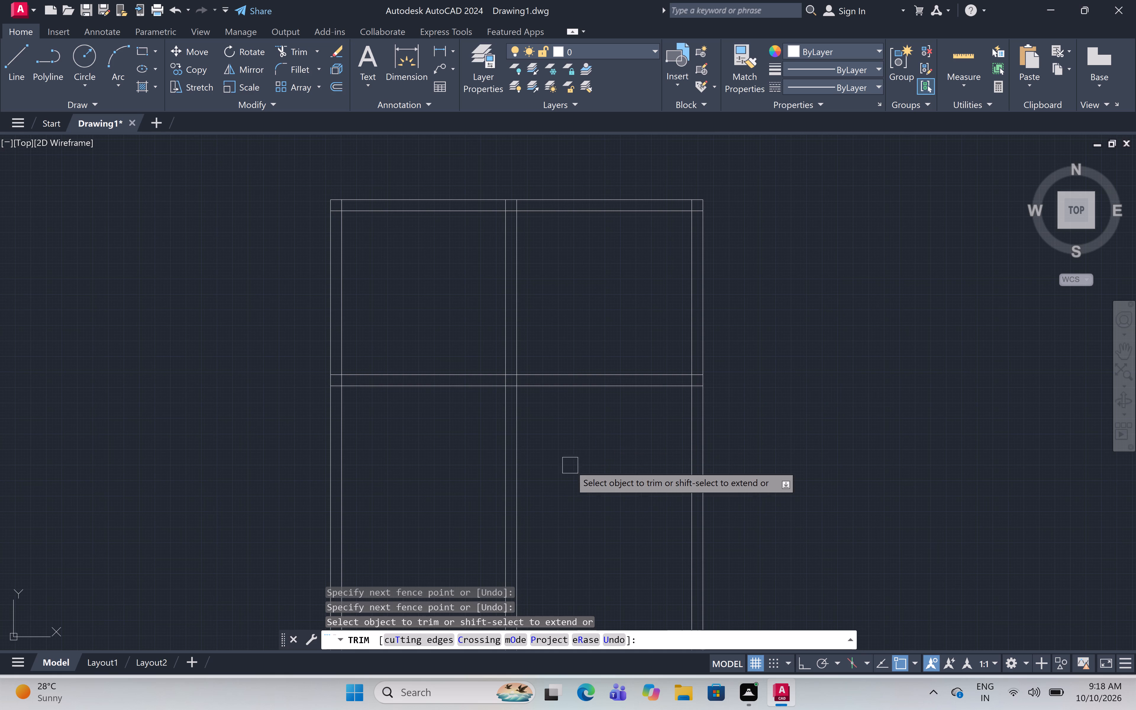
{"action": "left_click", "coordinate": [487, 473]}
{"action": "left_click", "coordinate": [541, 437]}
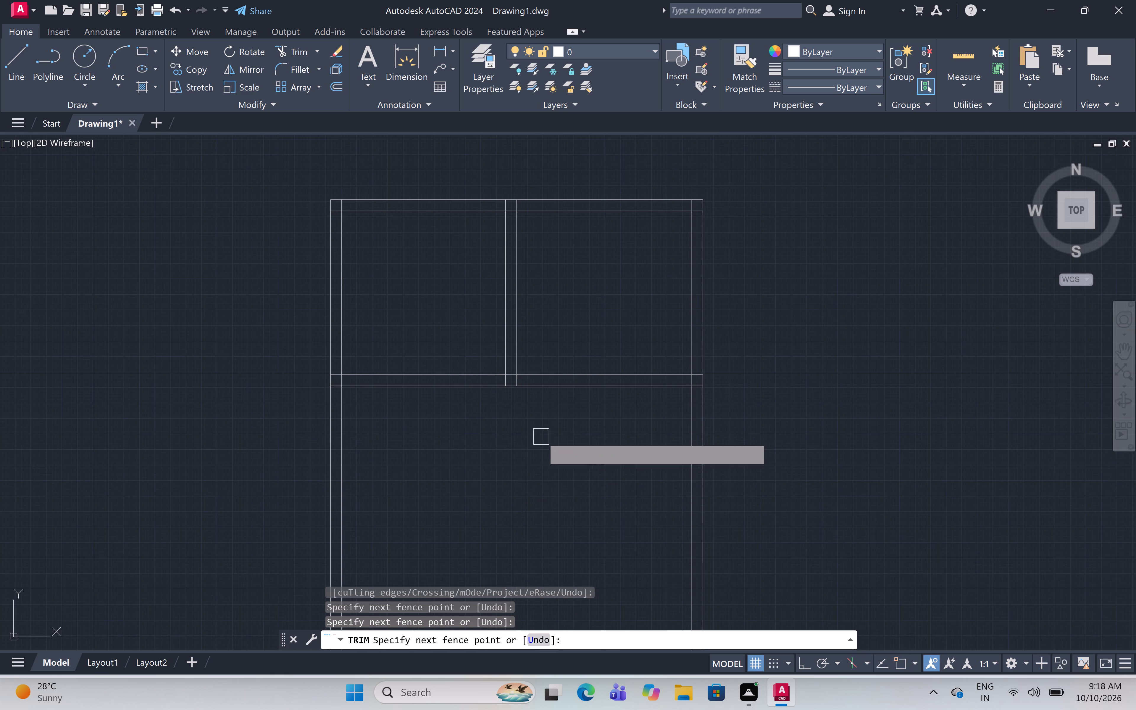
{"action": "middle_click_drag", "start_coordinate": [542, 436], "coordinate": [617, 398]}
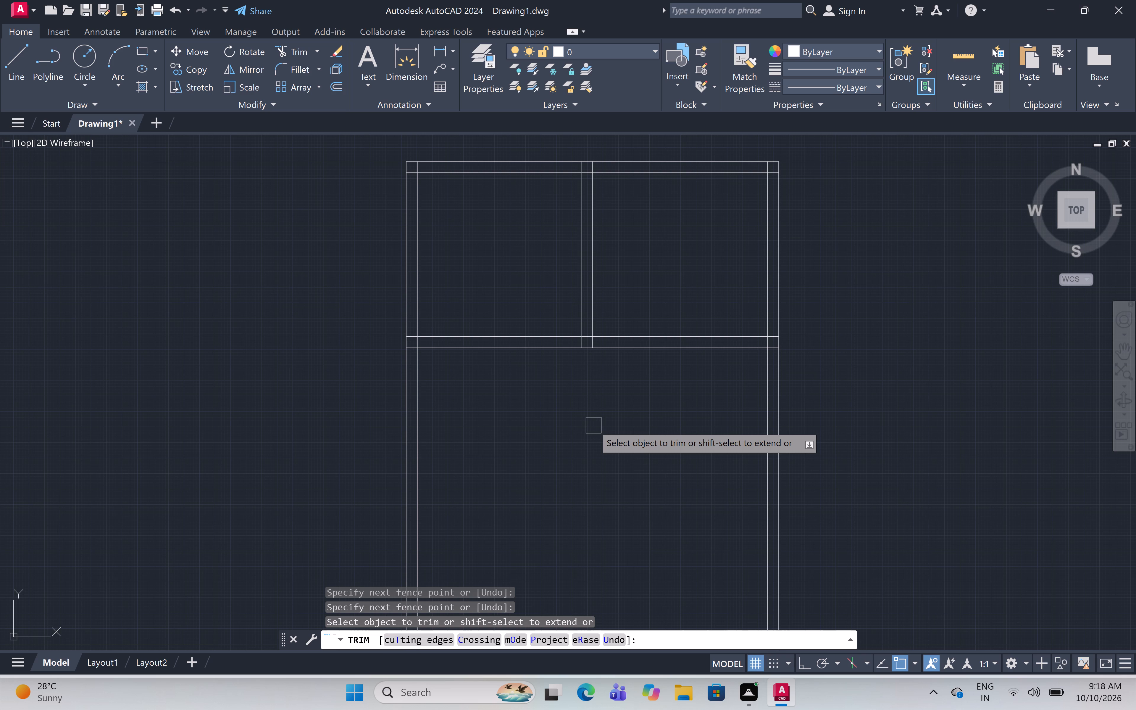
{"action": "key", "text": "Escape"}
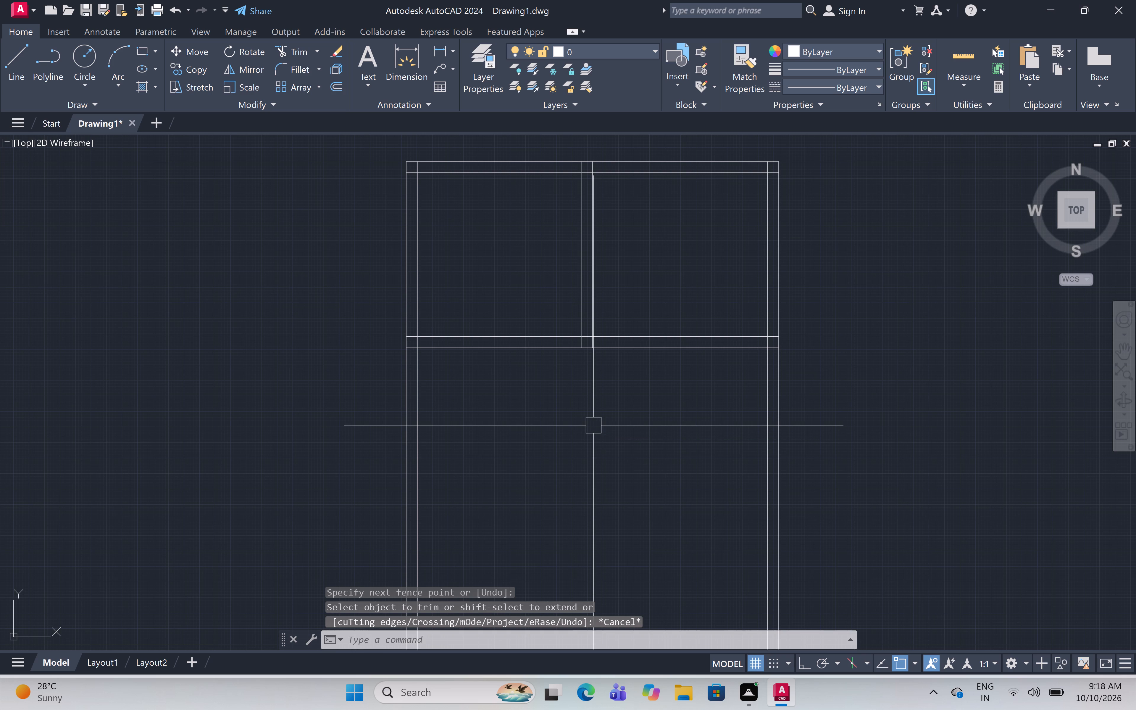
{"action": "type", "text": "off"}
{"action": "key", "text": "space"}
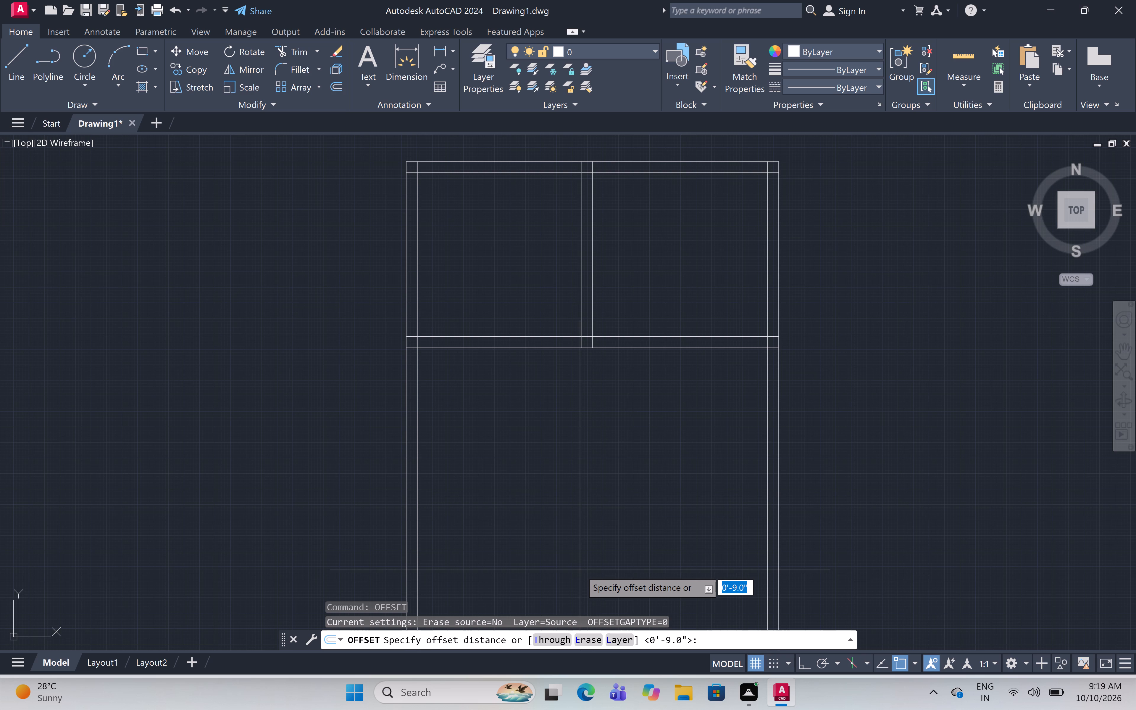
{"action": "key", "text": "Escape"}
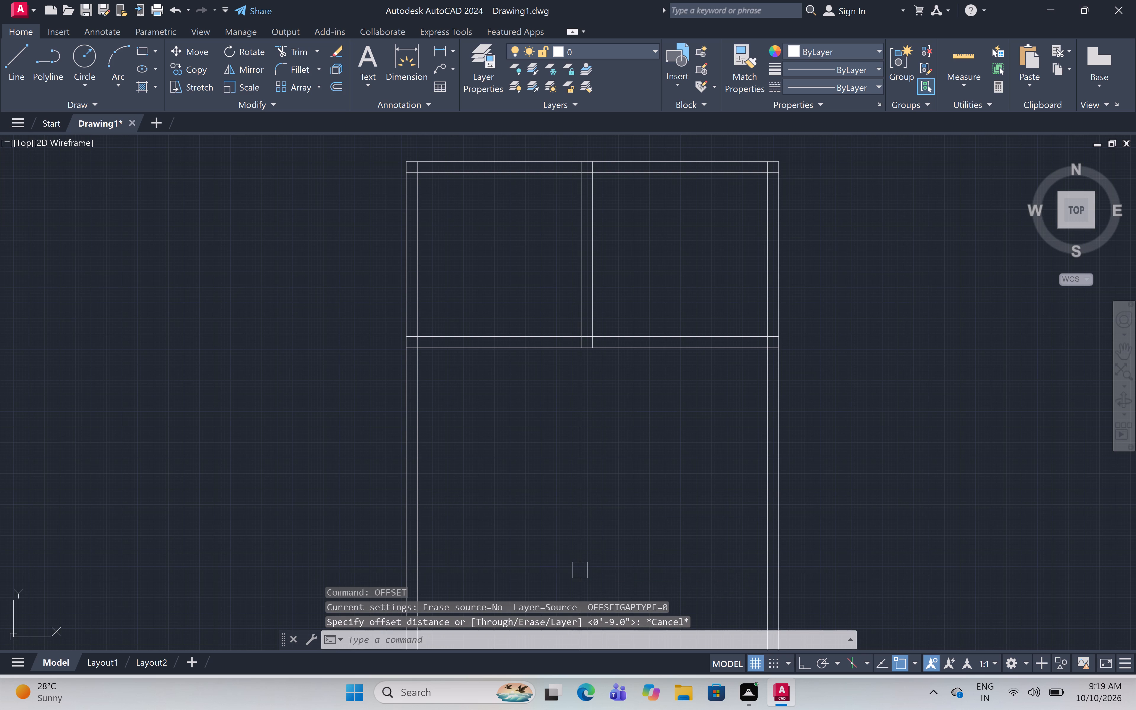
Offset the south face of the horizontal wall below the two rooms 4' south.
{"action": "key", "text": "o"}
{"action": "type", "text": "ff"}
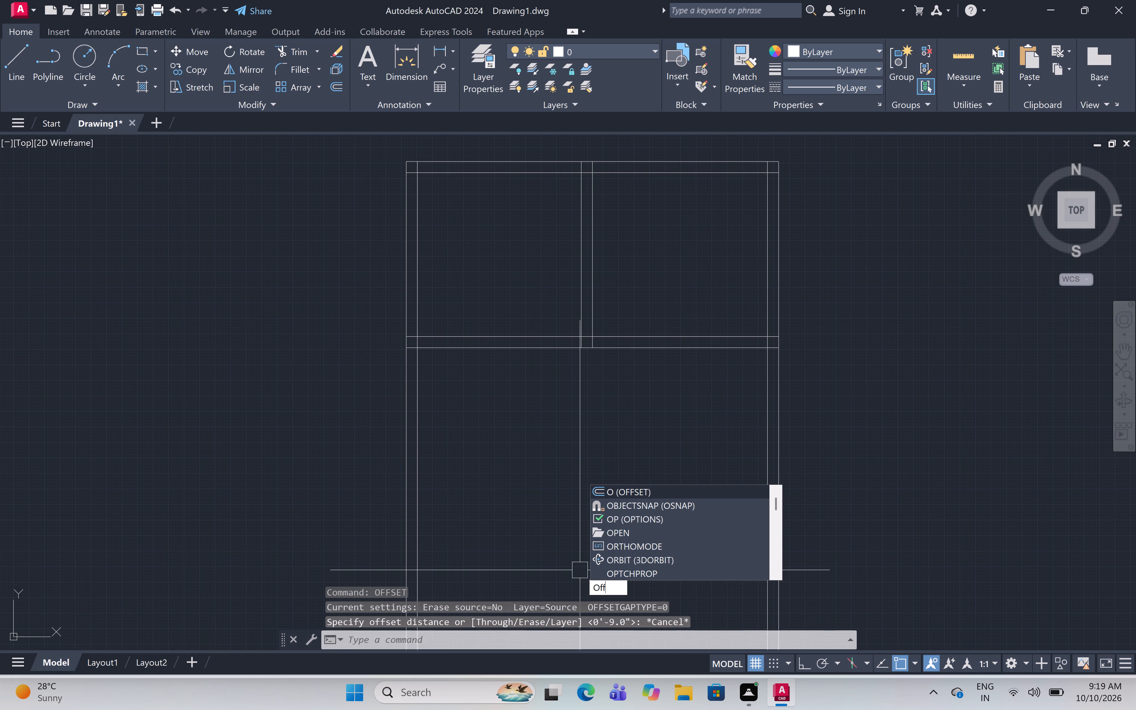
{"action": "key", "text": "space"}
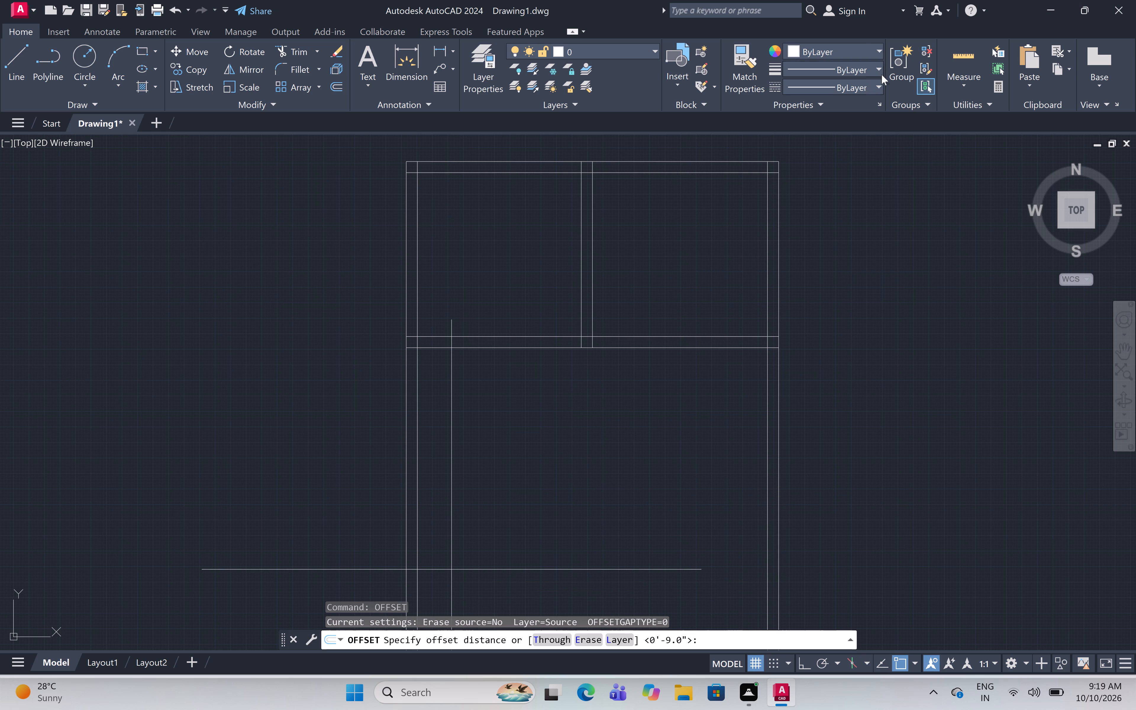
{"action": "key", "text": "4"}
{"action": "type", "text": "'"}
{"action": "key", "text": "space"}
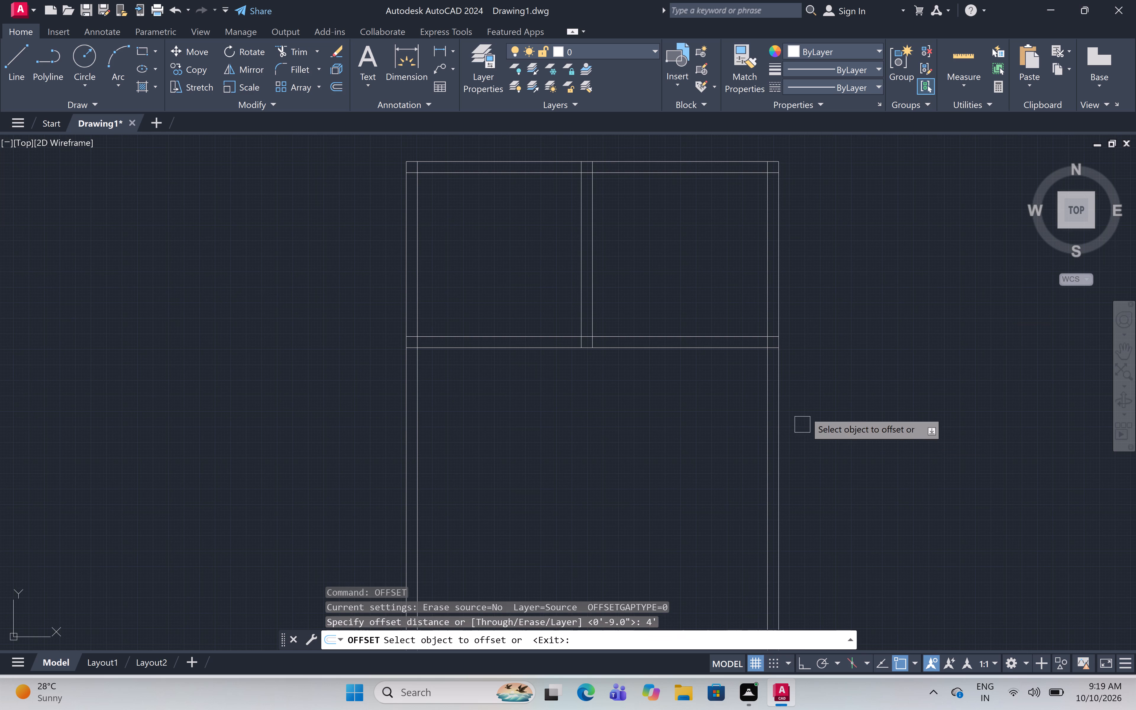
{"action": "left_click", "coordinate": [728, 353]}
{"action": "left_click", "coordinate": [742, 487]}
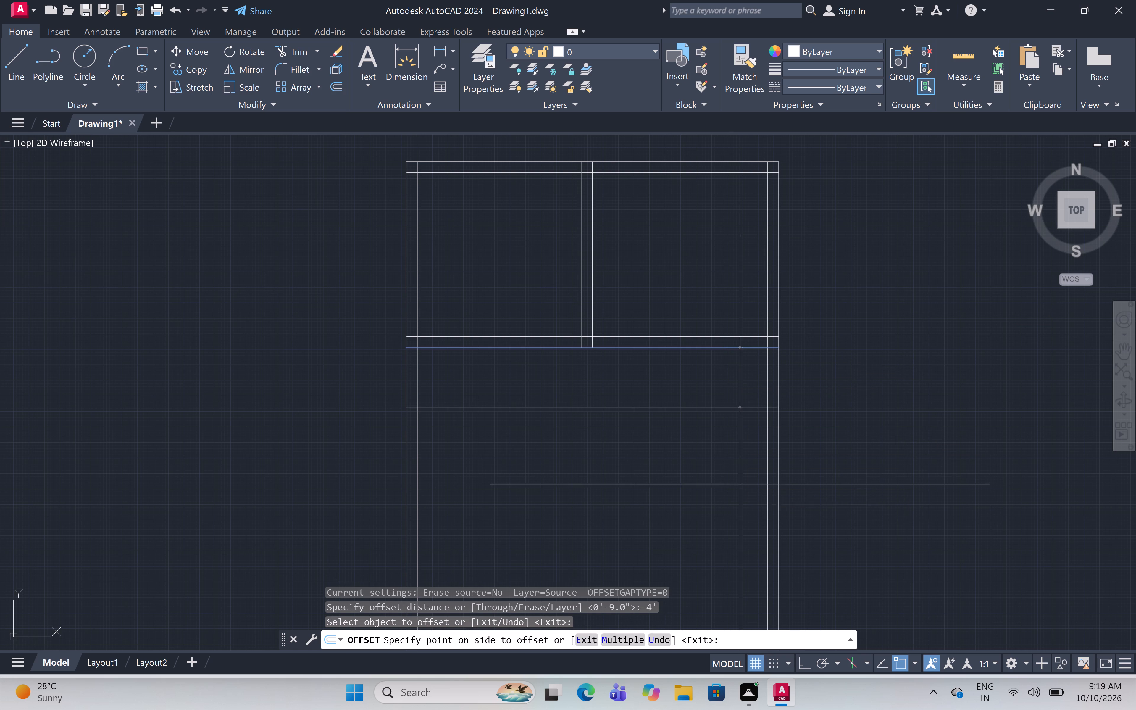
{"action": "key", "text": "space"}
Offset the new horizontal line 4.5" south to form a thin partition wall.
{"action": "key", "text": "space"}
{"action": "type", "text": "4.5"}
{"action": "key", "text": "shift+quotedbl"}
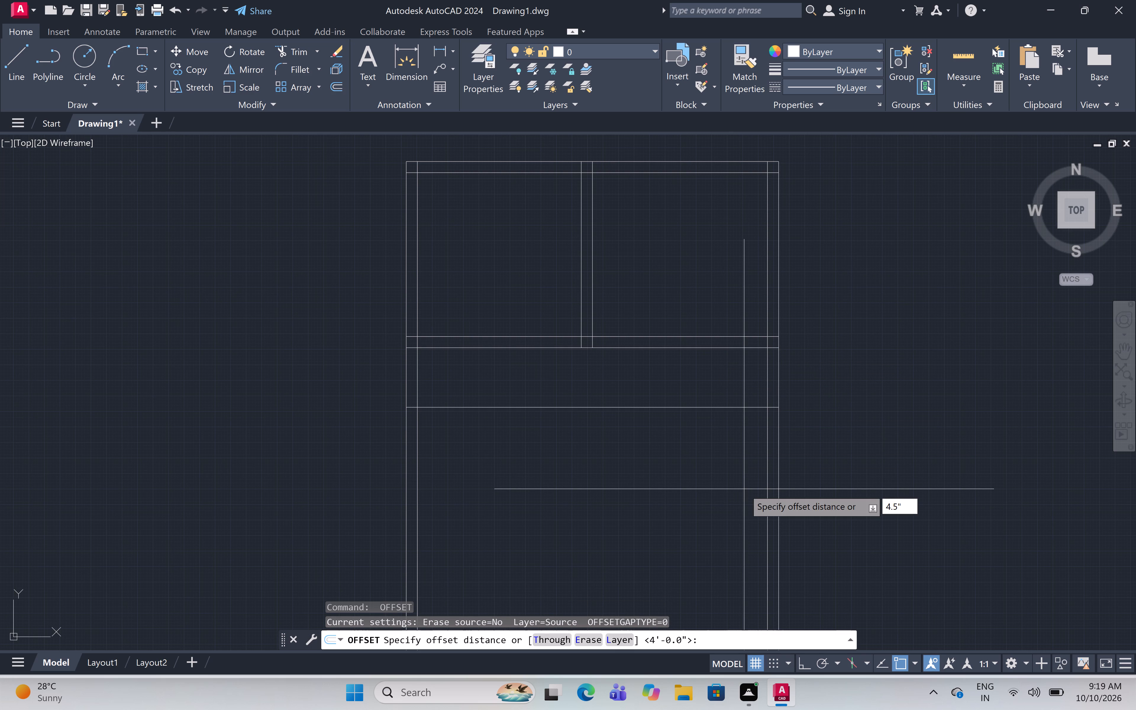
{"action": "key", "text": "space"}
{"action": "left_click", "coordinate": [717, 409]}
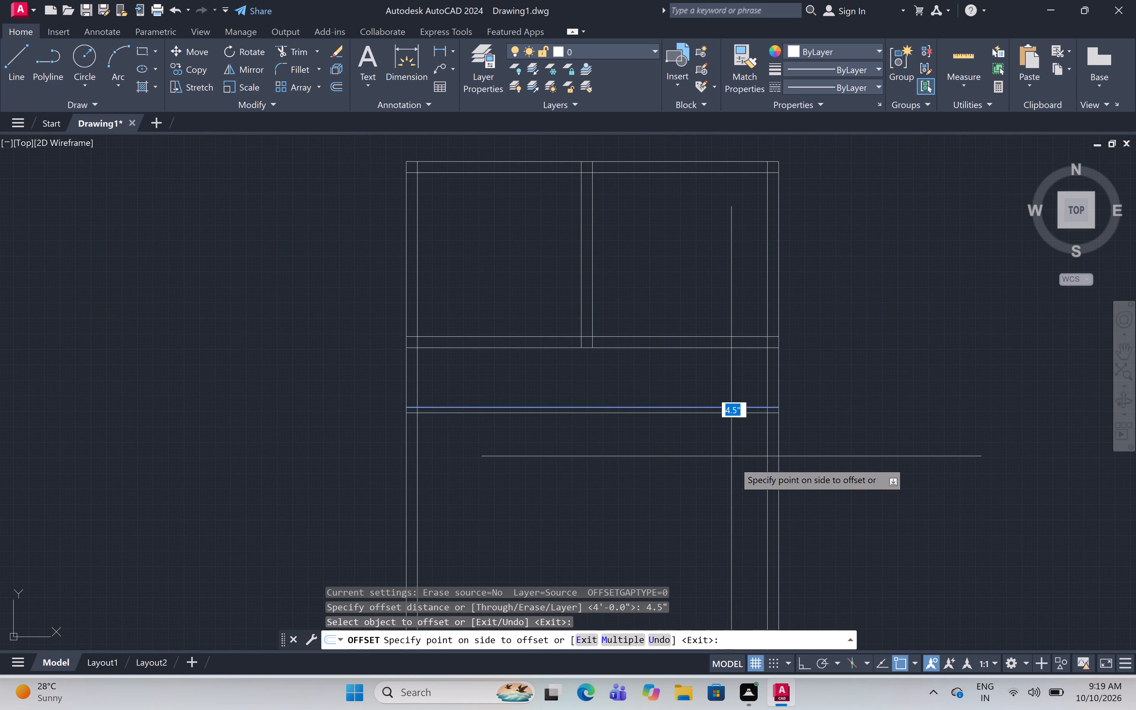
{"action": "left_click", "coordinate": [736, 464]}
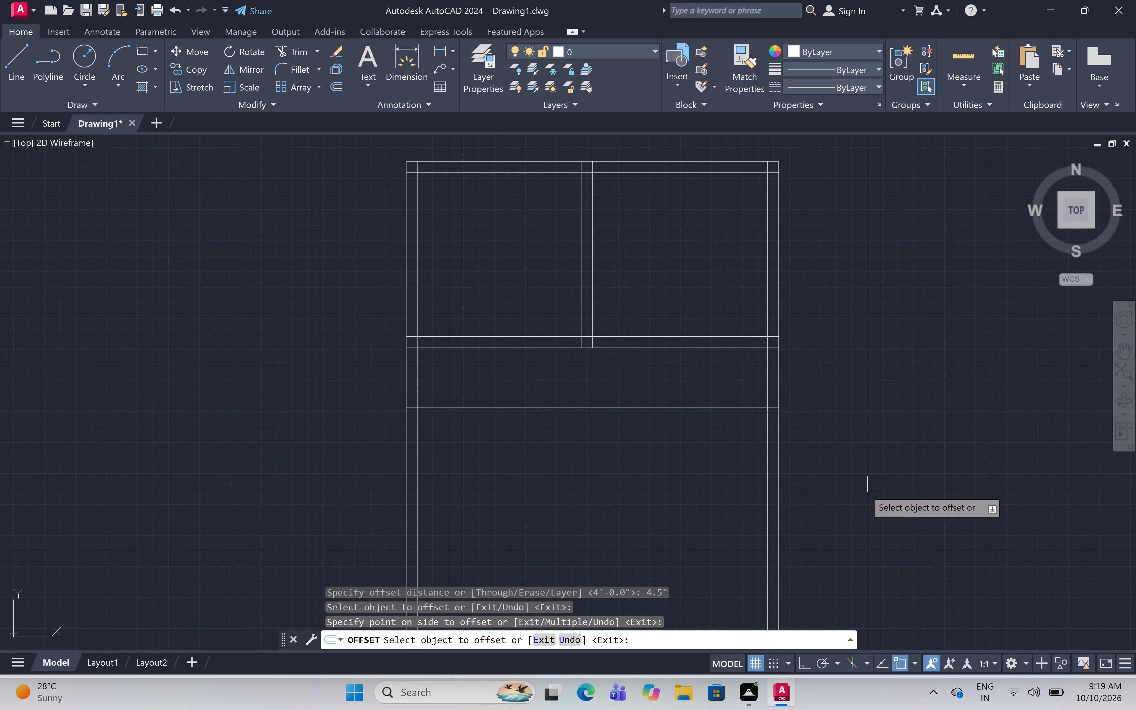
{"action": "key", "text": "space"}
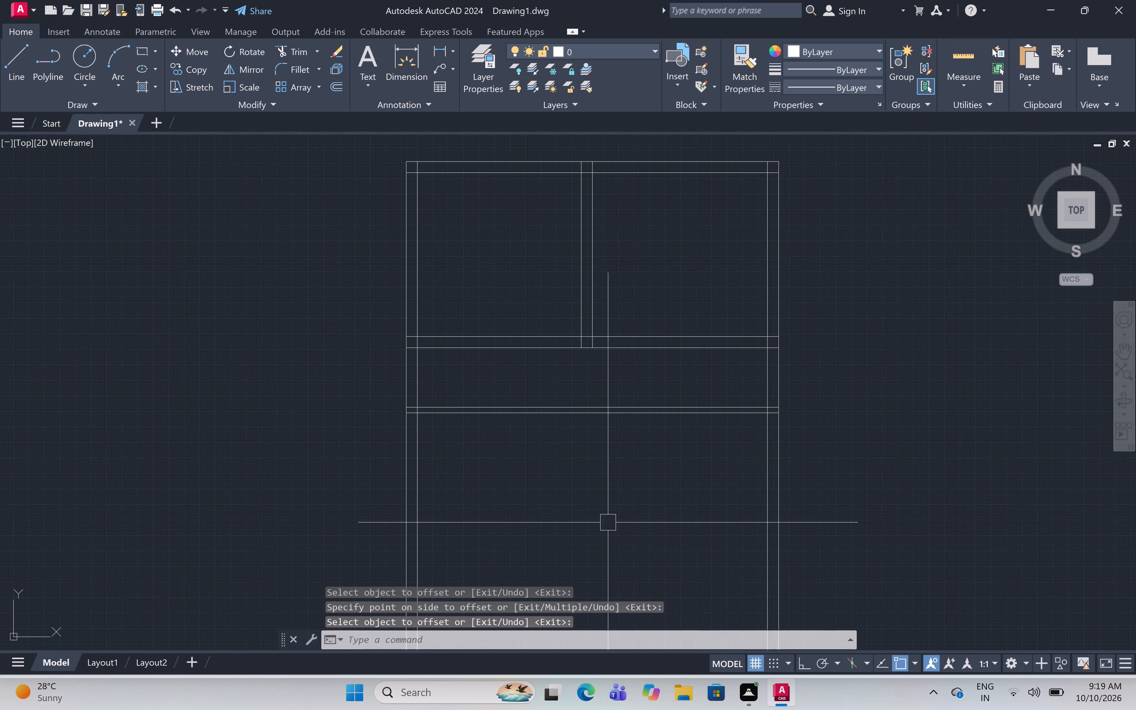
Offset the south face of the 4.5" horizontal partition 4' south.
{"action": "key", "text": "space"}
{"action": "type", "text": "4'"}
{"action": "key", "text": "space"}
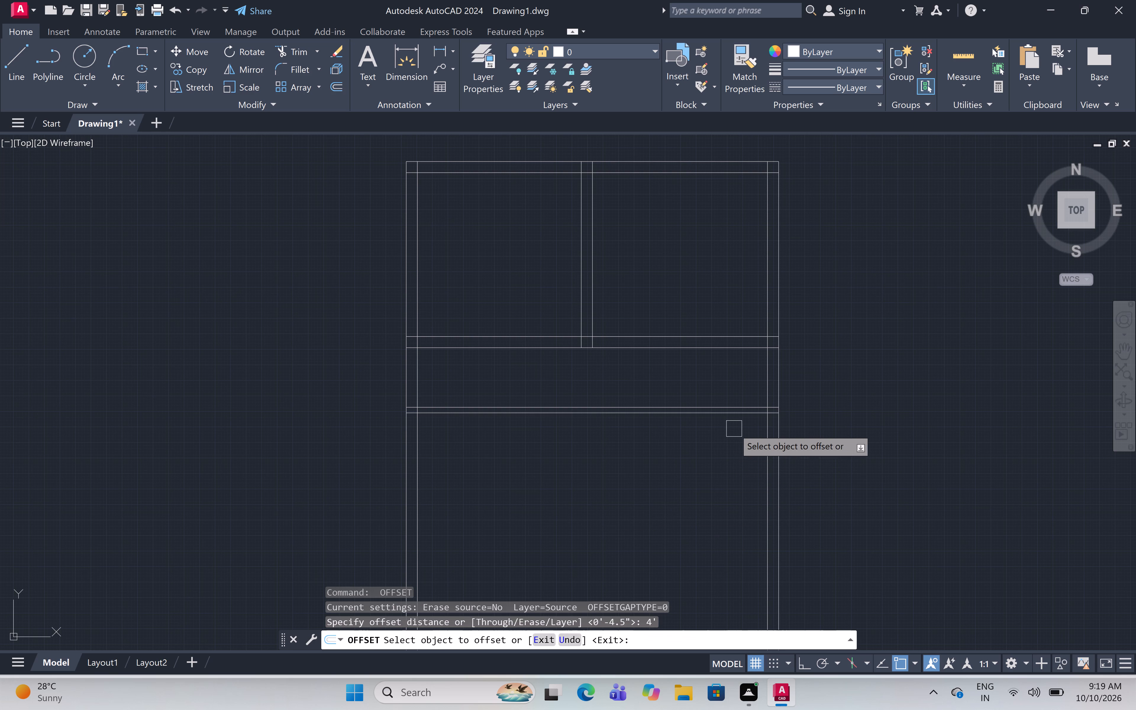
{"action": "left_click", "coordinate": [734, 419]}
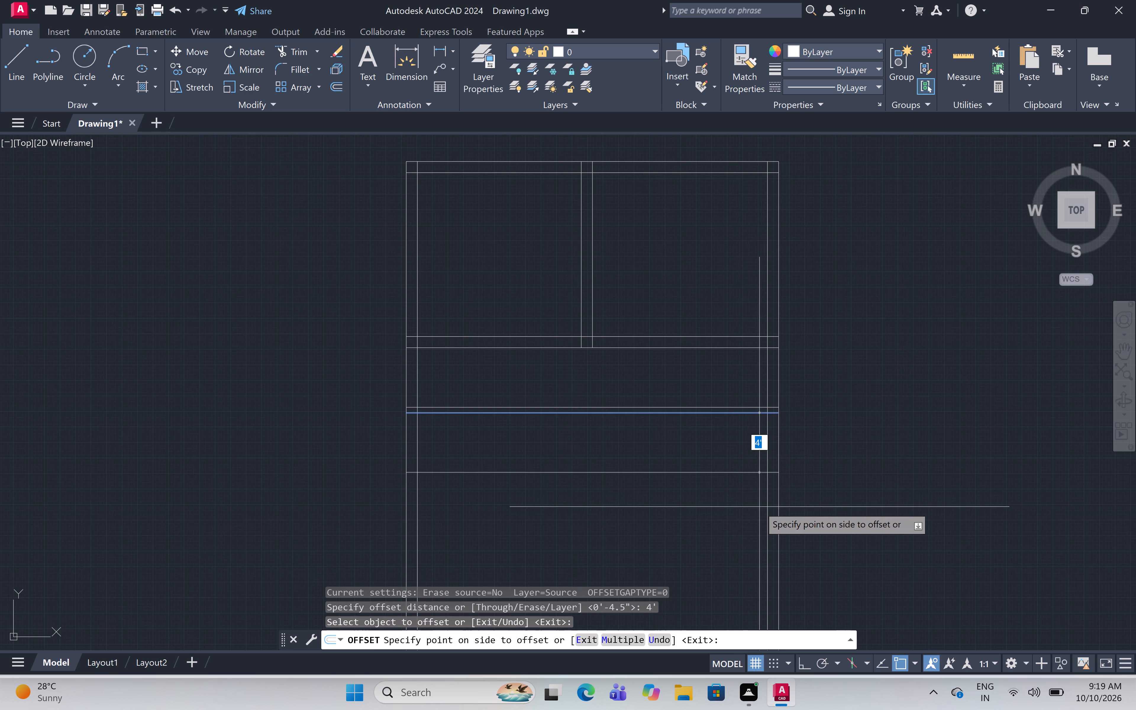
{"action": "left_click_drag", "start_coordinate": [759, 507], "coordinate": [761, 511]}
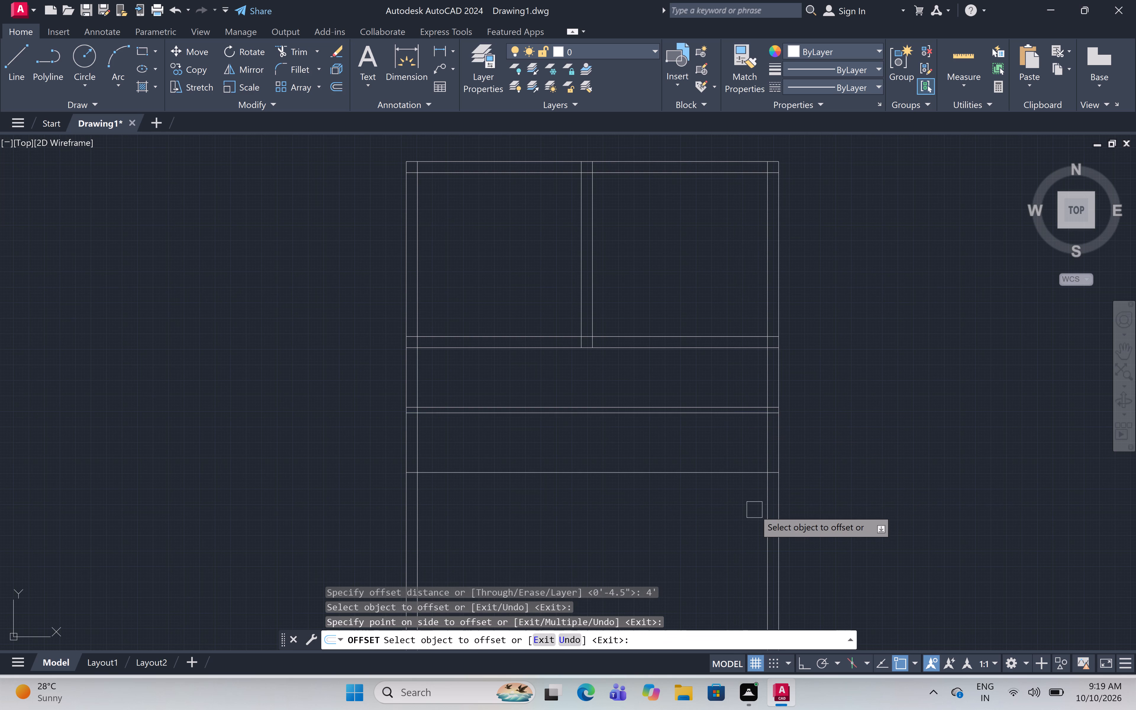
{"action": "key", "text": "space"}
Offset the southernmost horizontal line 4.5" south to form the second thin partition wall.
{"action": "key", "text": "space"}
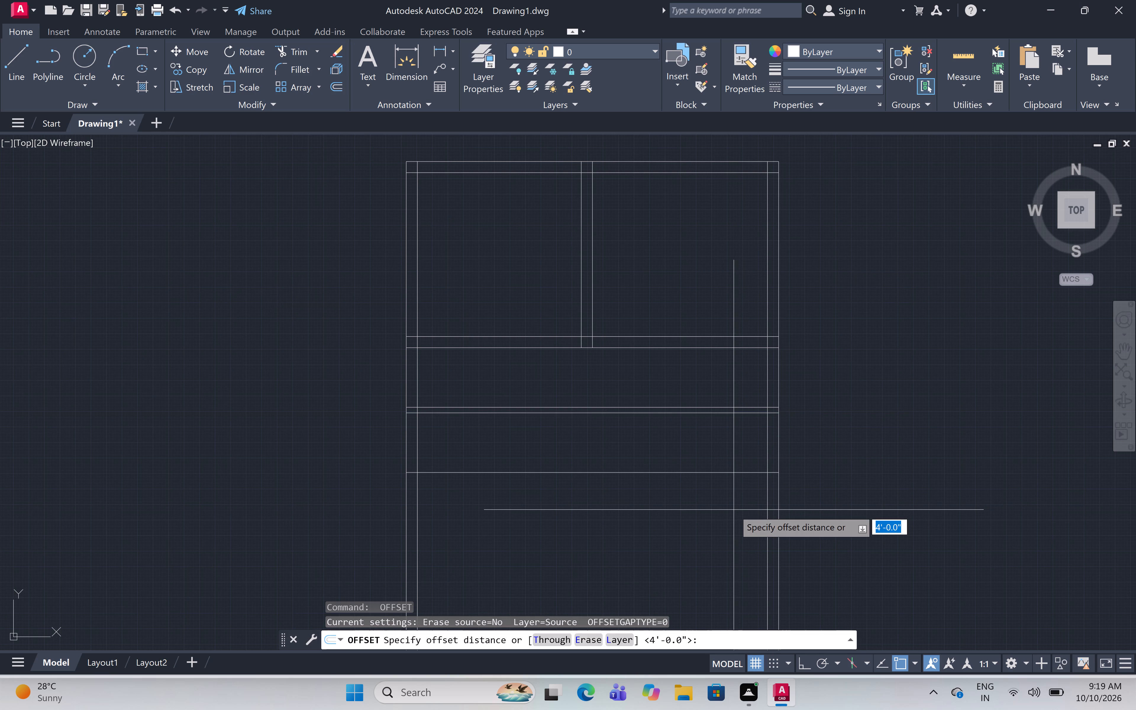
{"action": "type", "text": "4"}
{"action": "key", "text": "period"}
{"action": "key", "text": "5"}
{"action": "key", "text": "shift+quotedbl"}
{"action": "key", "text": "space"}
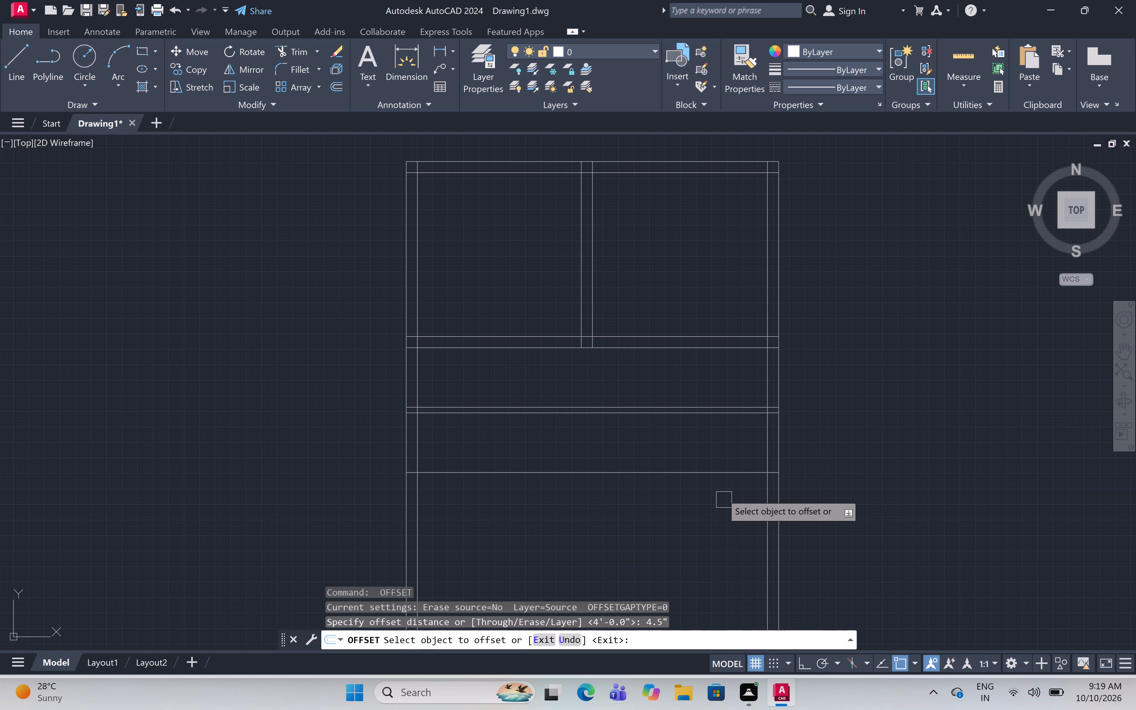
{"action": "left_click", "coordinate": [716, 475]}
{"action": "left_click_drag", "start_coordinate": [741, 522], "coordinate": [743, 525]}
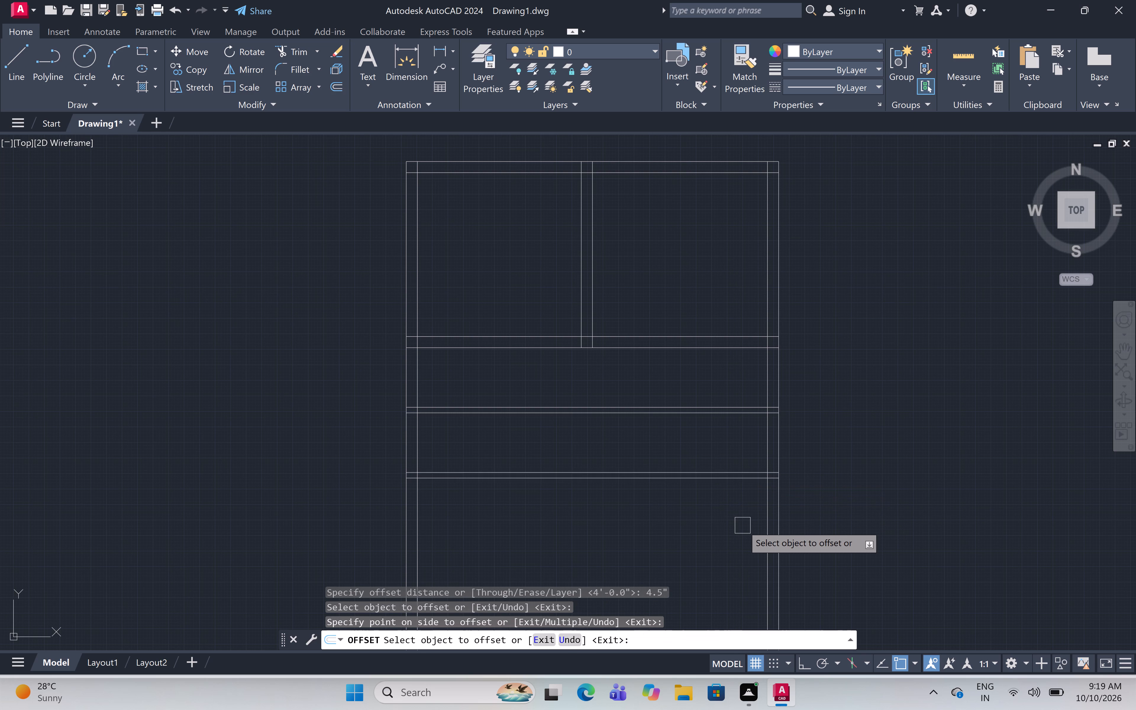
{"action": "key", "text": "Escape"}
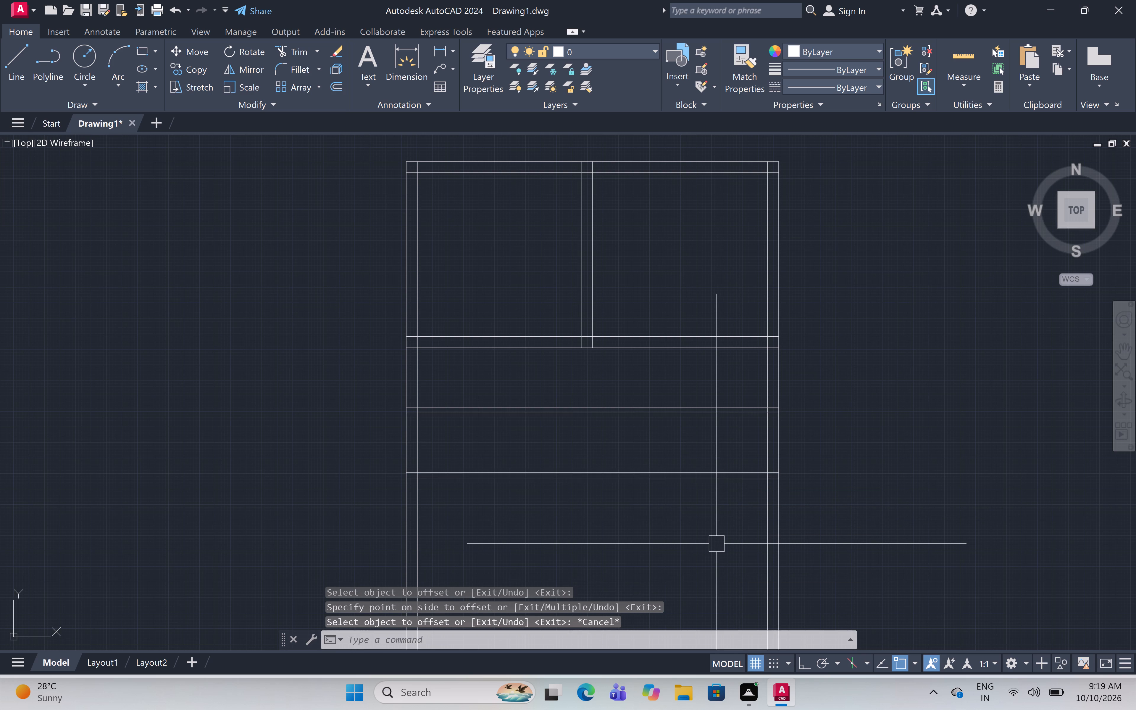
Offset the inner face of the east wall 6'5" west to set the width of the small rooms.
{"action": "type", "text": "off"}
{"action": "key", "text": "space"}
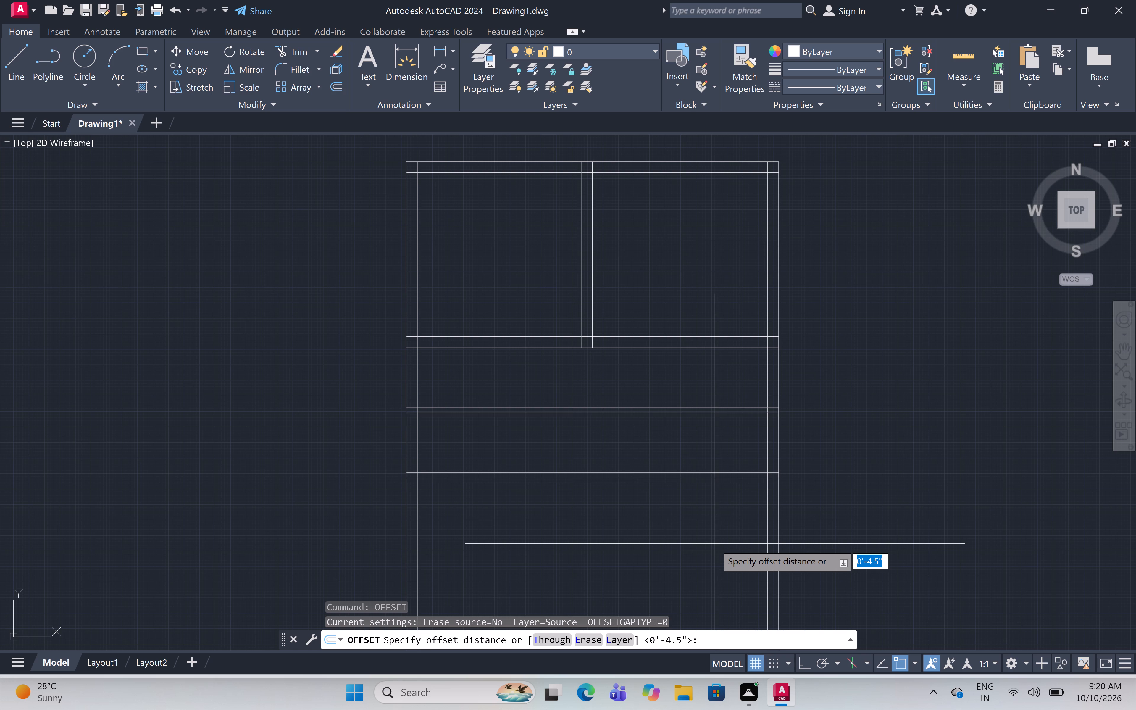
{"action": "type", "text": "6'"}
{"action": "type", "text": "5\""}
{"action": "key", "text": "space"}
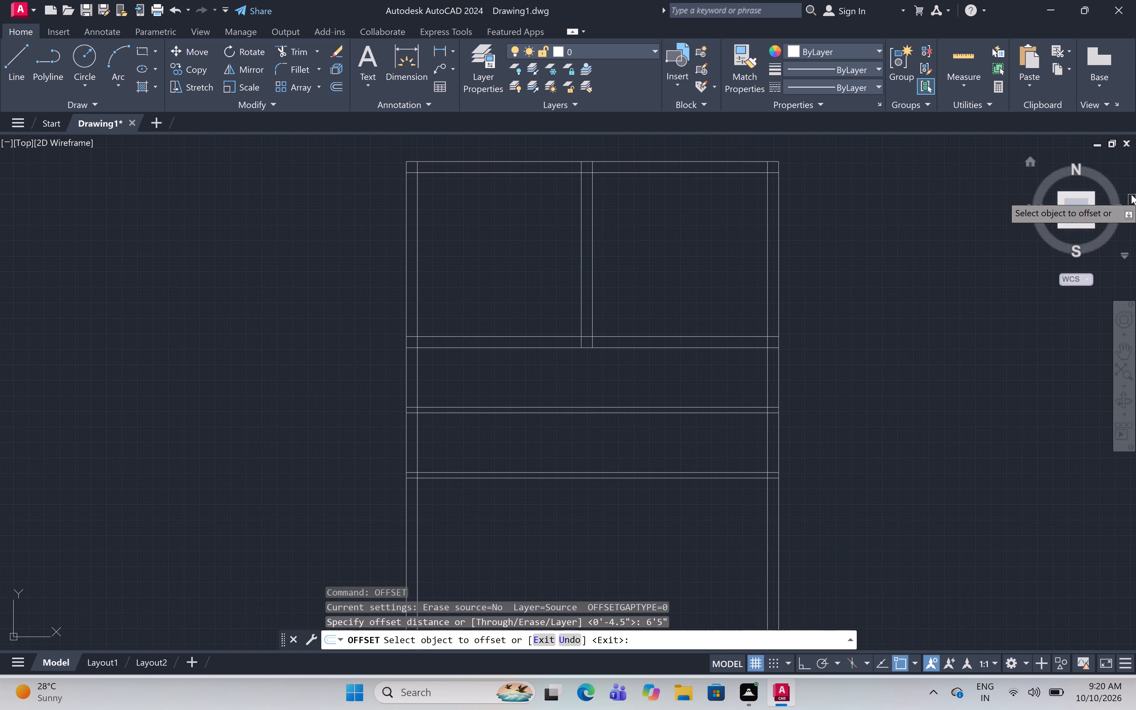
{"action": "left_click", "coordinate": [767, 432]}
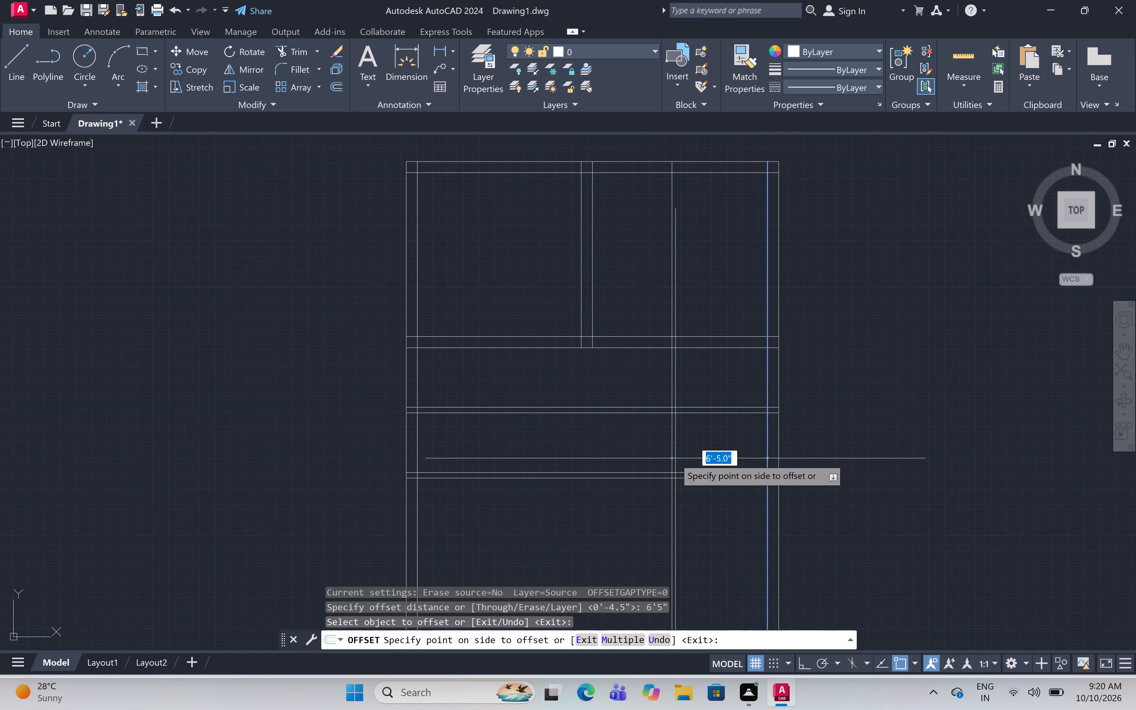
{"action": "left_click", "coordinate": [611, 453]}
{"action": "key", "text": "space"}
Offset the new vertical line 4.5" west to form the small rooms' west partition wall.
{"action": "key", "text": "space"}
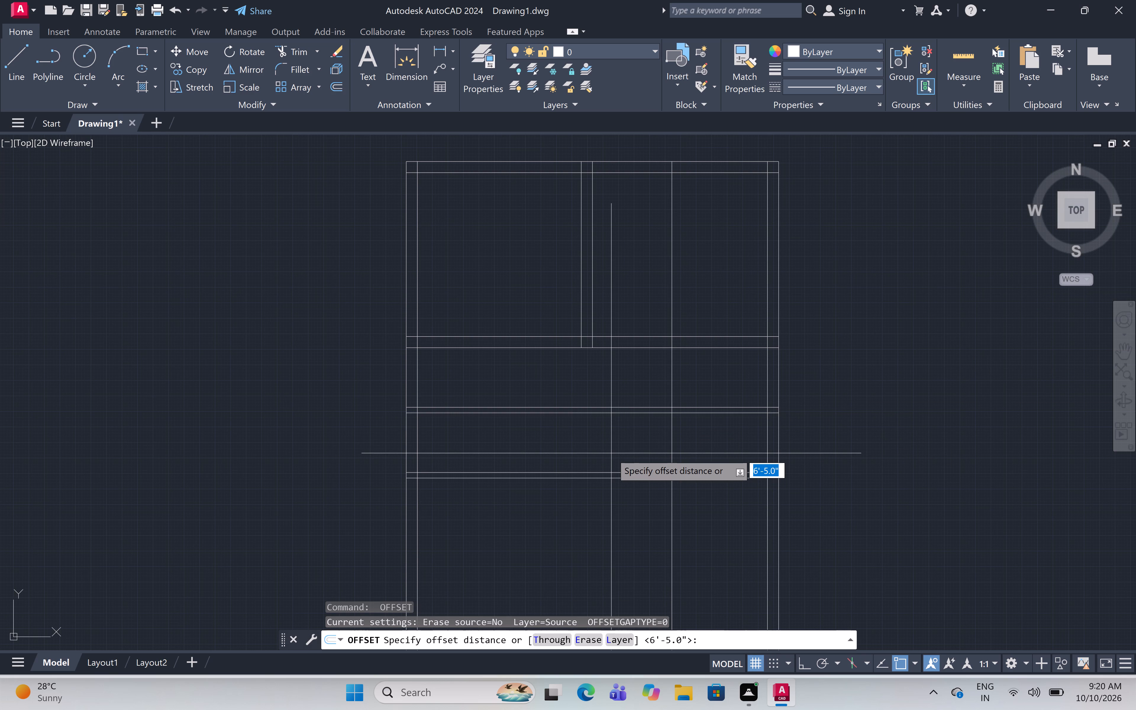
{"action": "type", "text": "4.5\""}
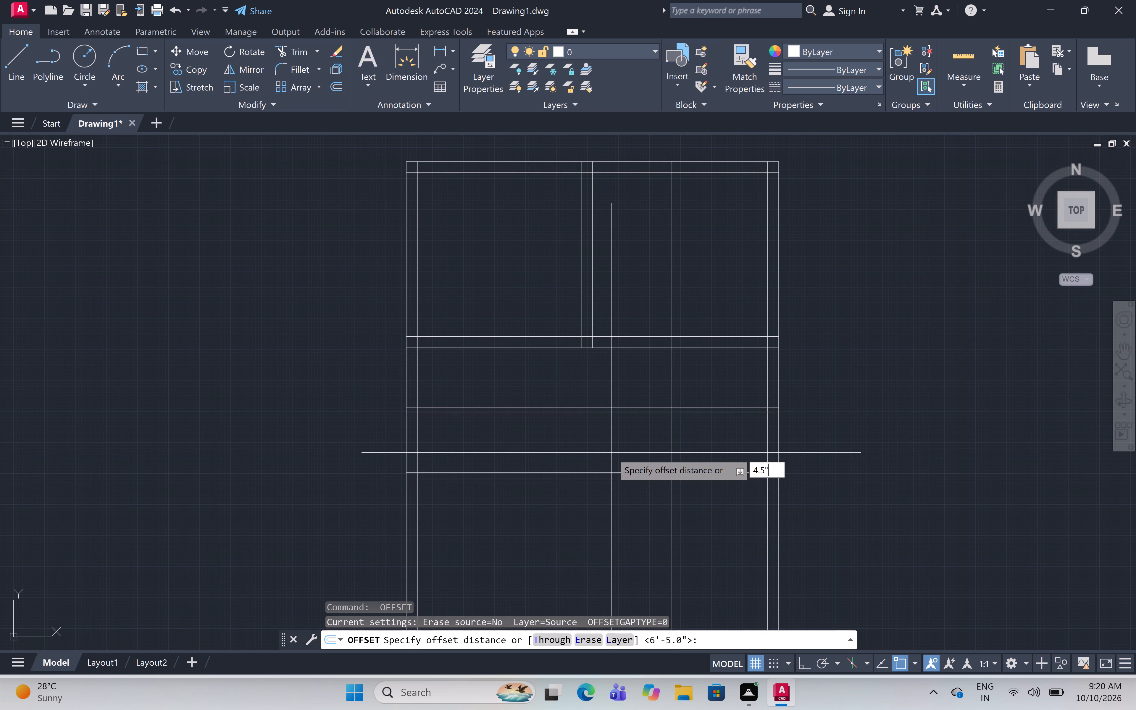
{"action": "key", "text": "space"}
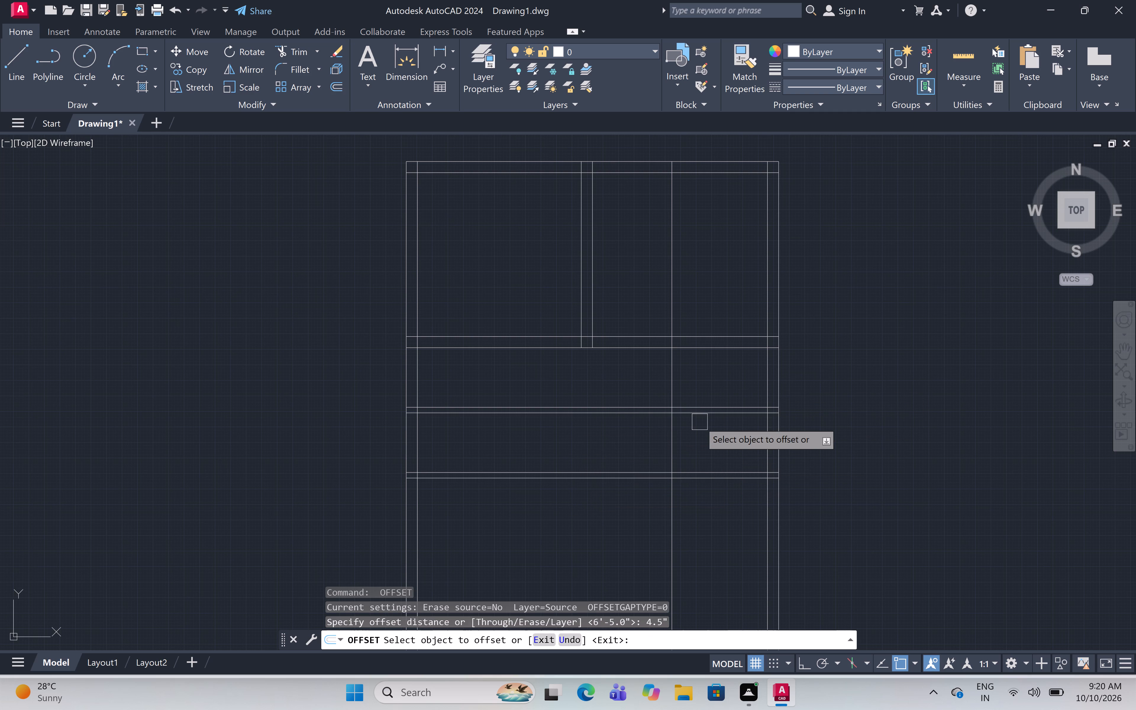
{"action": "left_click", "coordinate": [675, 448]}
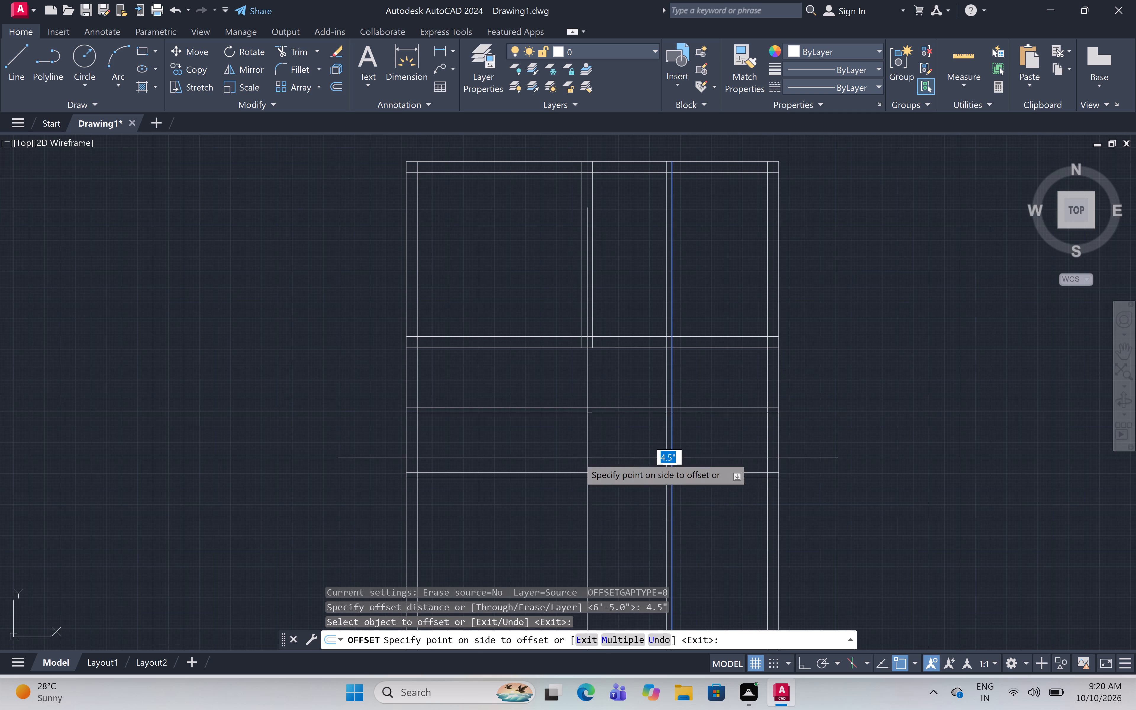
{"action": "left_click", "coordinate": [578, 457]}
{"action": "key", "text": "Escape"}
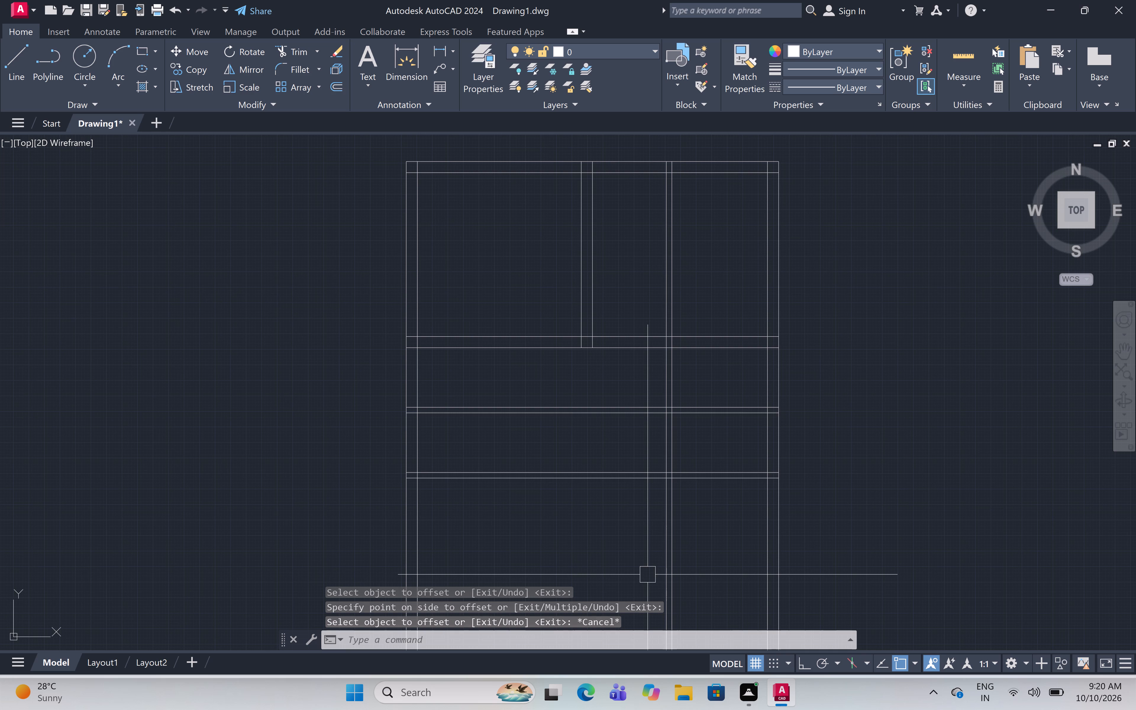
Trim the 4.5" vertical partition's lines north of the horizontal wall under the upper rooms and south of the lowest horizontal partition.
{"action": "type", "text": "tr"}
{"action": "key", "text": "space"}
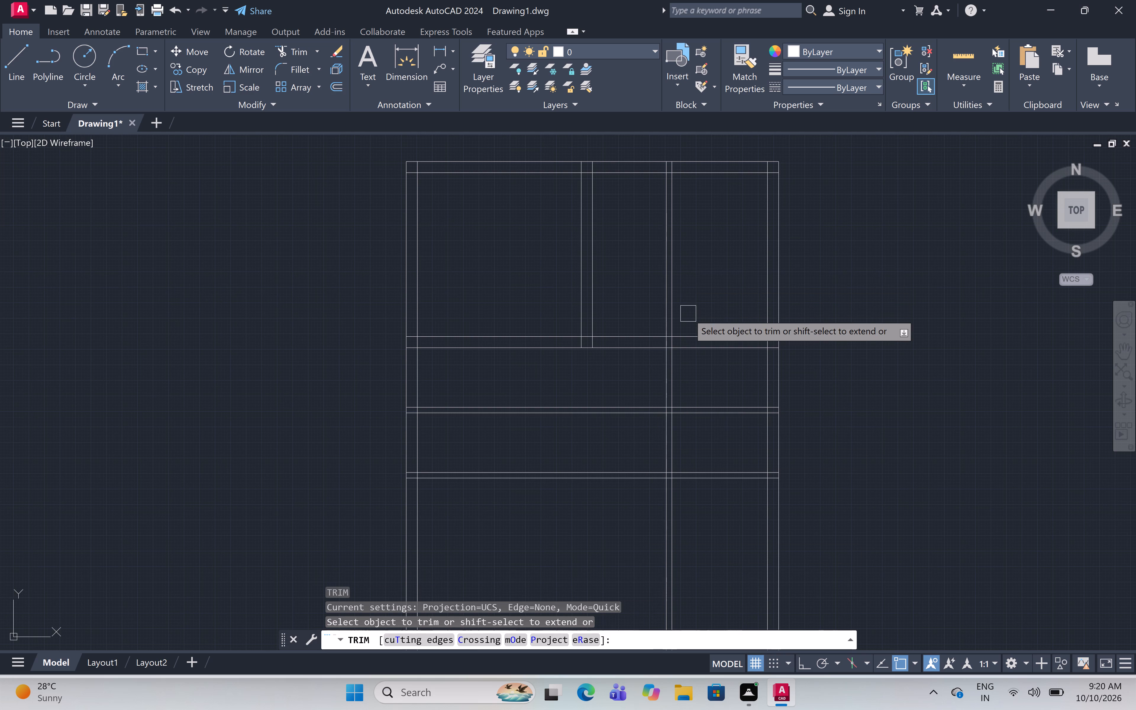
{"action": "scroll", "coordinate": [688, 314], "scroll_direction": "up", "scroll_amount": 1}
{"action": "left_click", "coordinate": [688, 309]}
{"action": "left_click", "coordinate": [625, 307]}
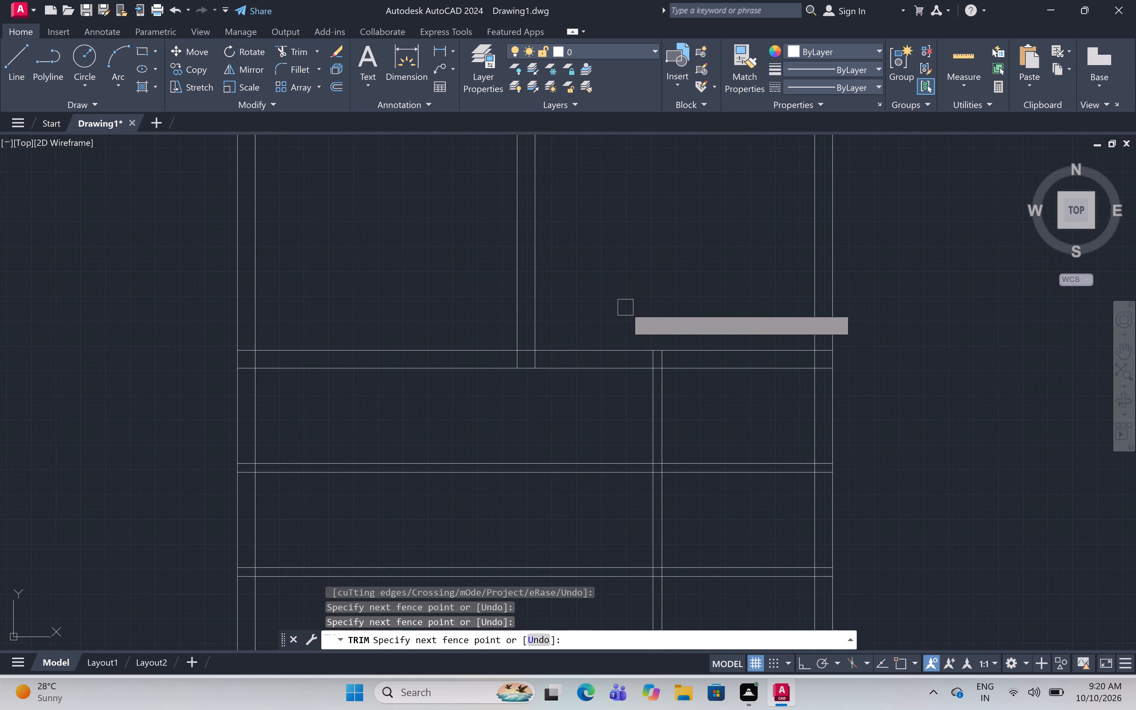
{"action": "scroll", "coordinate": [631, 296], "scroll_direction": "down", "scroll_amount": 2}
{"action": "left_click", "coordinate": [670, 440]}
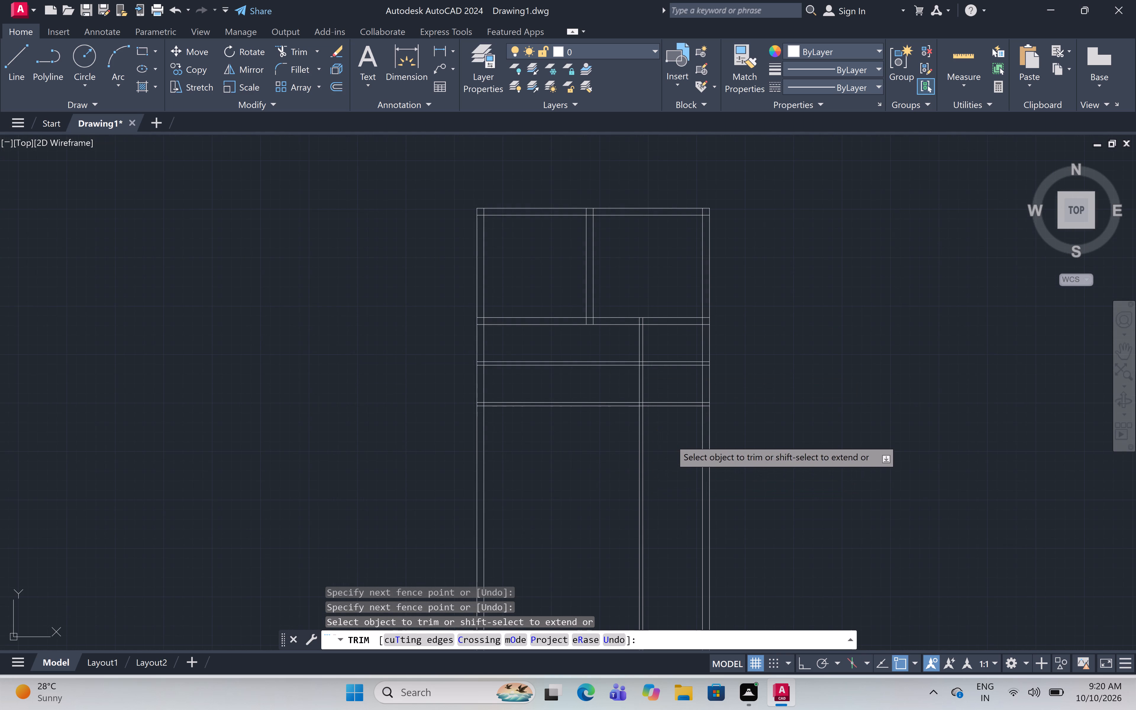
{"action": "left_click", "coordinate": [598, 441]}
Trim both lines of the middle 4.5" horizontal partition west of the small rooms, including the stubs inside the west wall.
{"action": "scroll", "coordinate": [537, 335], "scroll_direction": "up", "scroll_amount": 2}
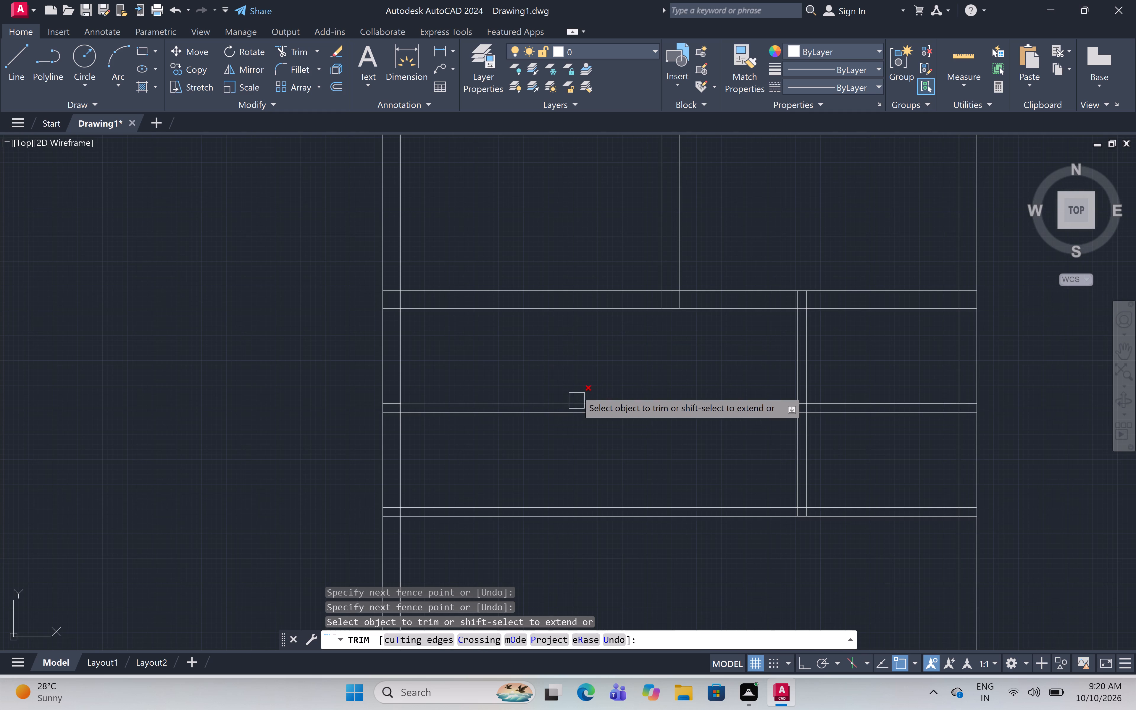
{"action": "left_click", "coordinate": [579, 383]}
{"action": "left_click", "coordinate": [580, 435]}
{"action": "scroll", "coordinate": [382, 410], "scroll_direction": "up", "scroll_amount": 1}
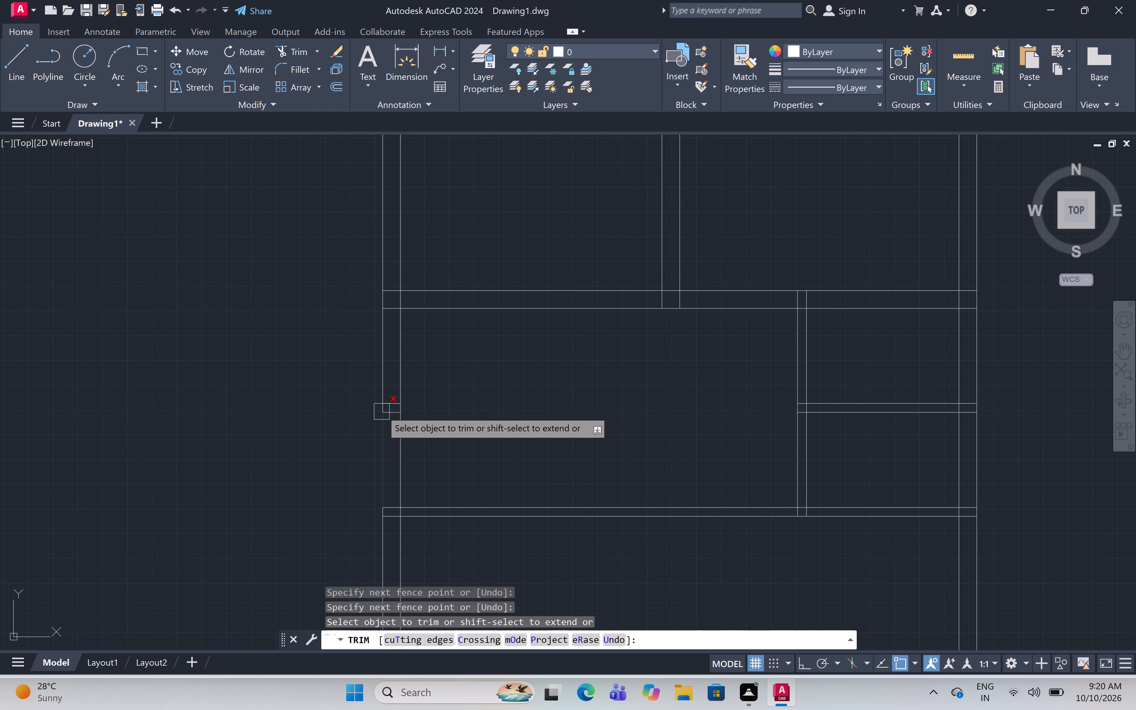
{"action": "scroll", "coordinate": [382, 410], "scroll_direction": "up", "scroll_amount": 4}
{"action": "left_click", "coordinate": [465, 343]}
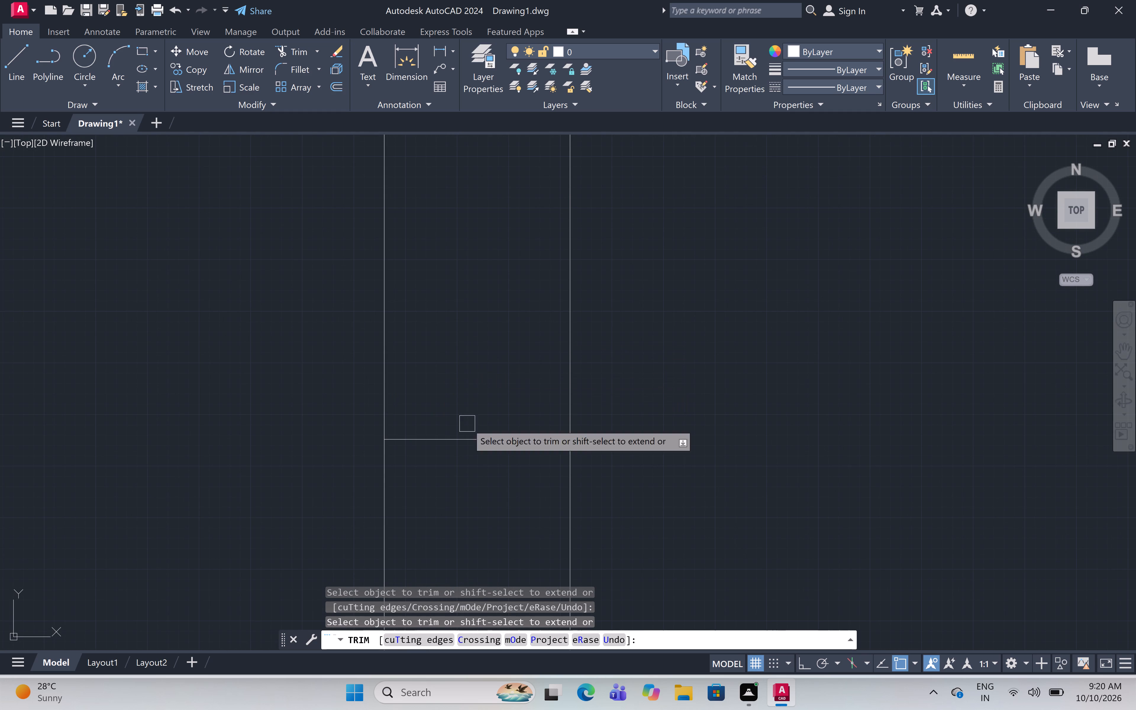
{"action": "left_click", "coordinate": [471, 445]}
{"action": "scroll", "coordinate": [506, 361], "scroll_direction": "down", "scroll_amount": 9}
{"action": "scroll", "coordinate": [596, 347], "scroll_direction": "down", "scroll_amount": 3}
{"action": "middle_click_drag", "start_coordinate": [656, 463], "coordinate": [619, 444]}
{"action": "scroll", "coordinate": [638, 371], "scroll_direction": "up", "scroll_amount": 2}
{"action": "middle_click_drag", "start_coordinate": [639, 370], "coordinate": [627, 444]}
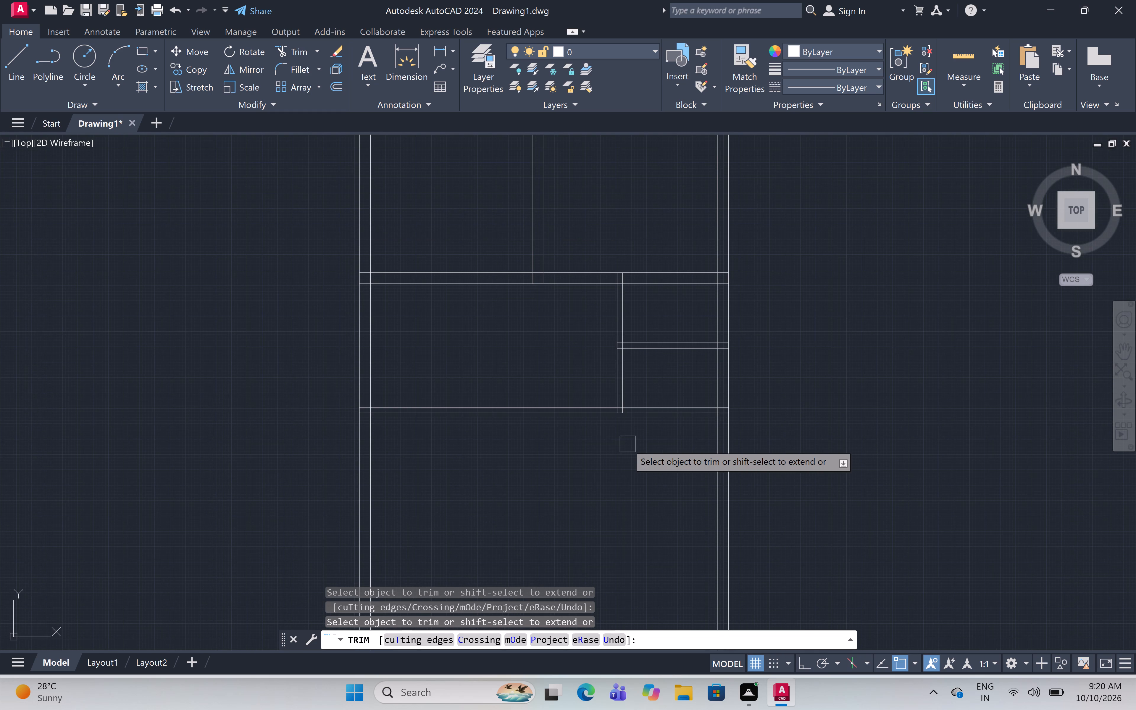
{"action": "middle_click_drag", "start_coordinate": [619, 440], "coordinate": [607, 387]}
{"action": "scroll", "coordinate": [607, 387], "scroll_direction": "down", "scroll_amount": 1}
{"action": "key", "text": "Escape"}
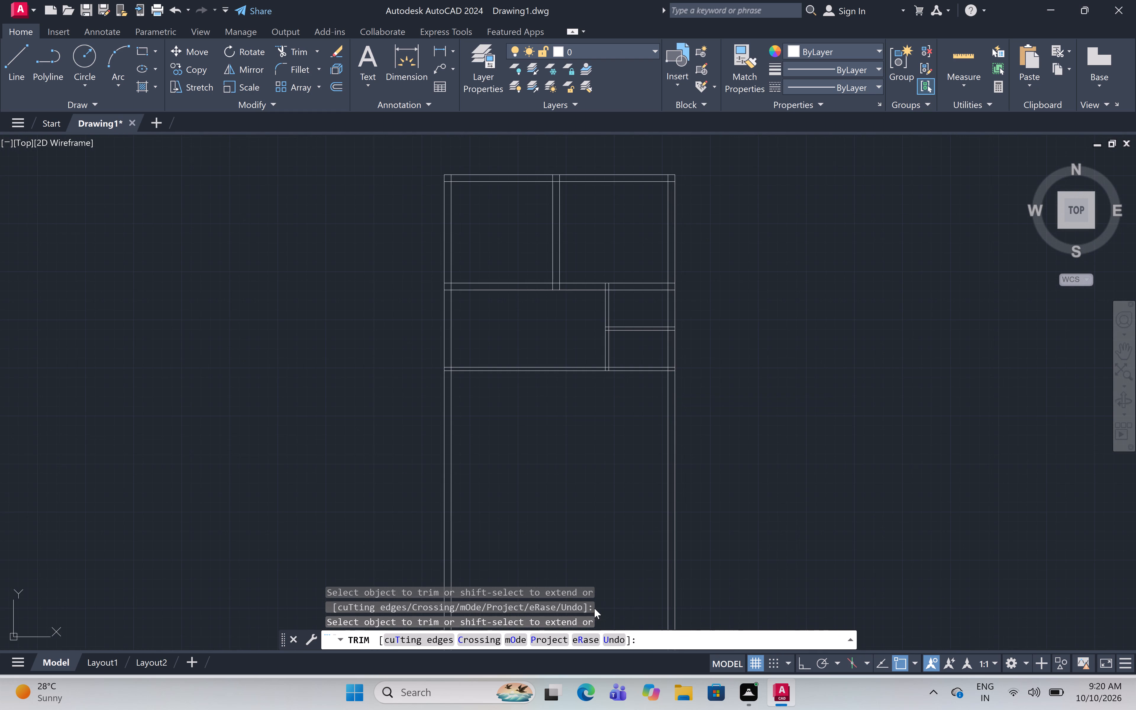
Offset the southernmost horizontal line 11'4" south to set the depth of the next rooms.
{"action": "scroll", "coordinate": [597, 601], "scroll_direction": "up", "scroll_amount": 2}
{"action": "scroll", "coordinate": [597, 600], "scroll_direction": "down", "scroll_amount": 1}
{"action": "middle_click_drag", "start_coordinate": [594, 560], "coordinate": [599, 582]}
{"action": "scroll", "coordinate": [594, 559], "scroll_direction": "down", "scroll_amount": 1}
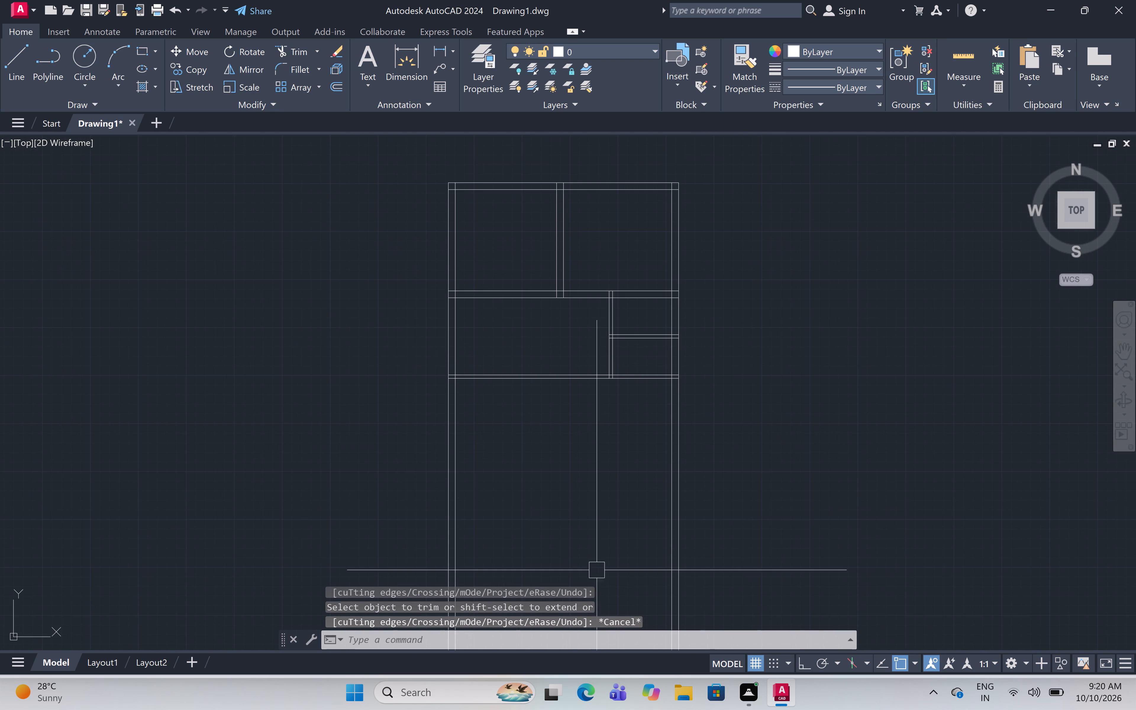
{"action": "scroll", "coordinate": [593, 548], "scroll_direction": "up", "scroll_amount": 2}
{"action": "scroll", "coordinate": [593, 548], "scroll_direction": "down", "scroll_amount": 1}
{"action": "middle_click_drag", "start_coordinate": [593, 548], "coordinate": [614, 467]}
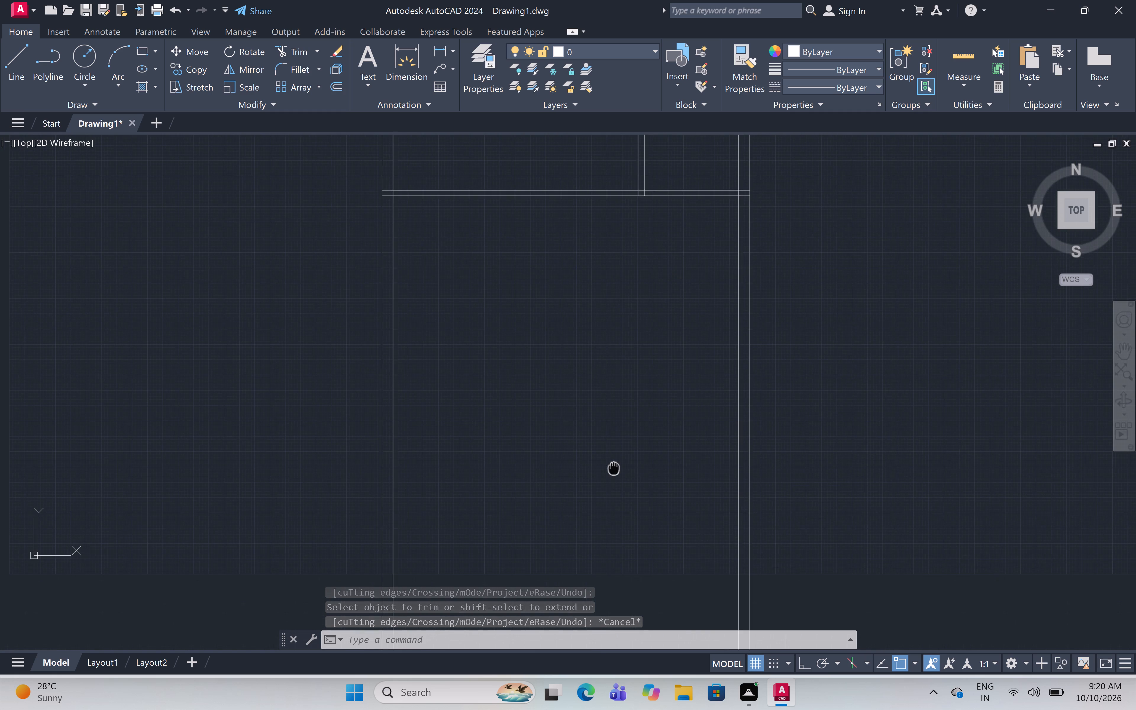
{"action": "middle_click_drag", "start_coordinate": [614, 467], "coordinate": [614, 477]}
{"action": "type", "text": "off"}
{"action": "key", "text": "space"}
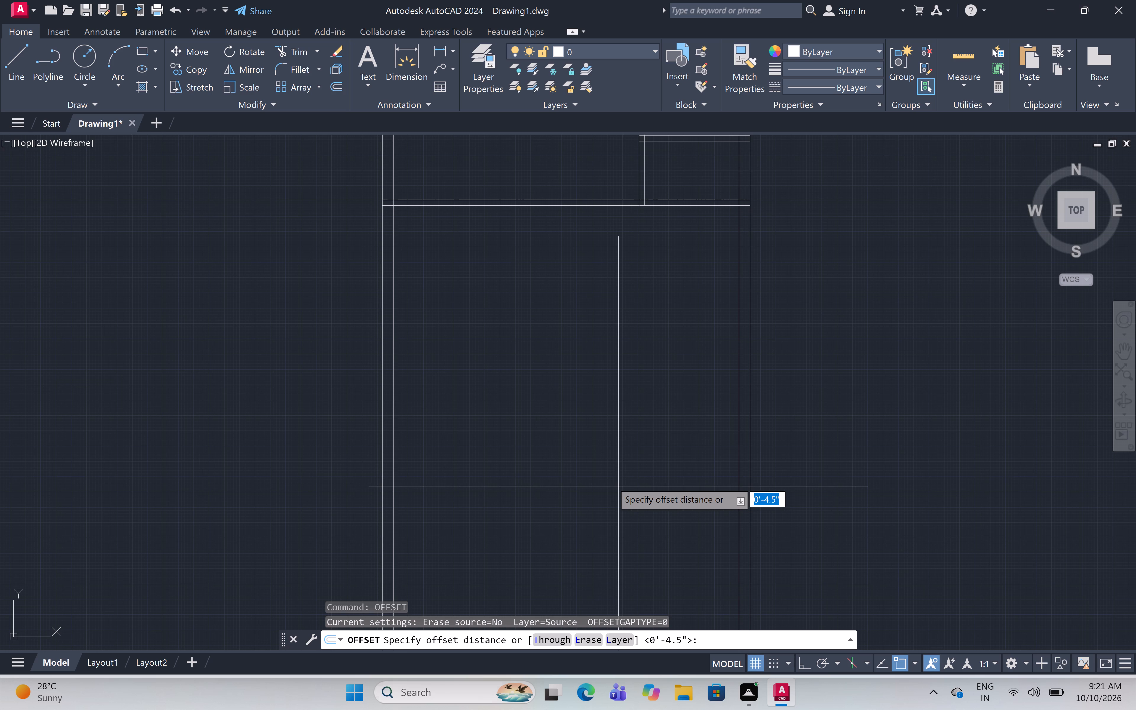
{"action": "scroll", "coordinate": [460, 355], "scroll_direction": "down", "scroll_amount": 1}
{"action": "middle_click_drag", "start_coordinate": [494, 354], "coordinate": [466, 435]}
{"action": "scroll", "coordinate": [466, 435], "scroll_direction": "up", "scroll_amount": 1}
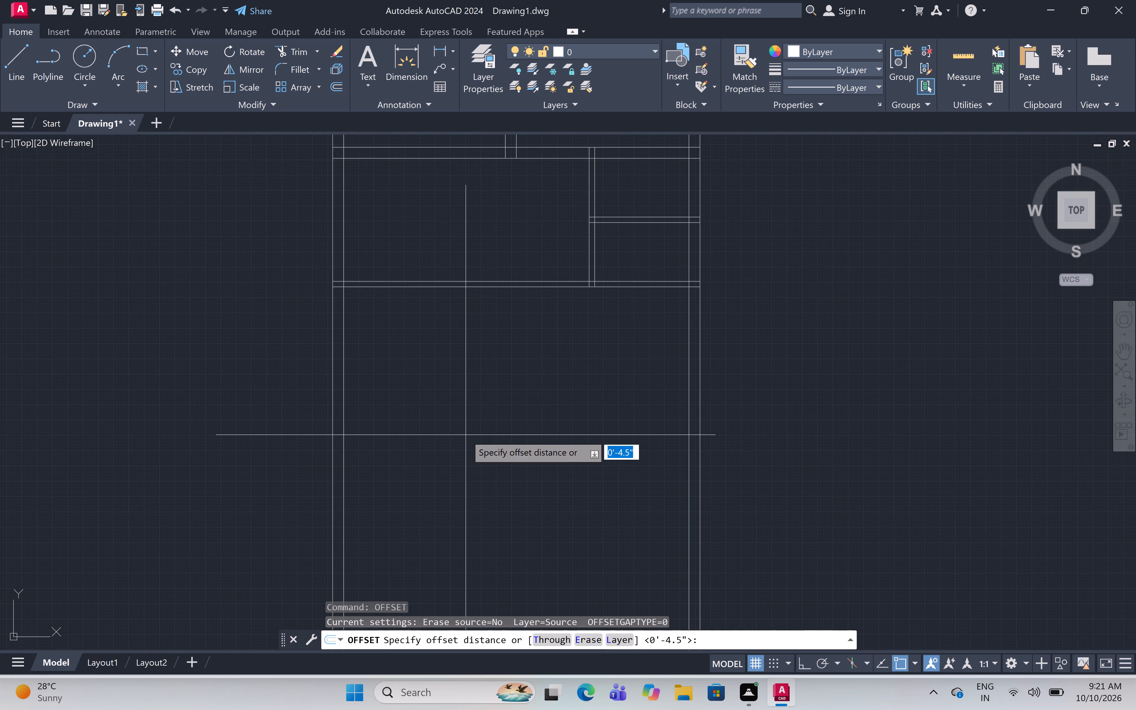
{"action": "middle_click_drag", "start_coordinate": [466, 435], "coordinate": [526, 393]}
{"action": "middle_click_drag", "start_coordinate": [640, 362], "coordinate": [466, 470]}
{"action": "scroll", "coordinate": [466, 470], "scroll_direction": "up", "scroll_amount": 2}
{"action": "scroll", "coordinate": [466, 470], "scroll_direction": "down", "scroll_amount": 2}
{"action": "middle_click_drag", "start_coordinate": [466, 469], "coordinate": [487, 333]}
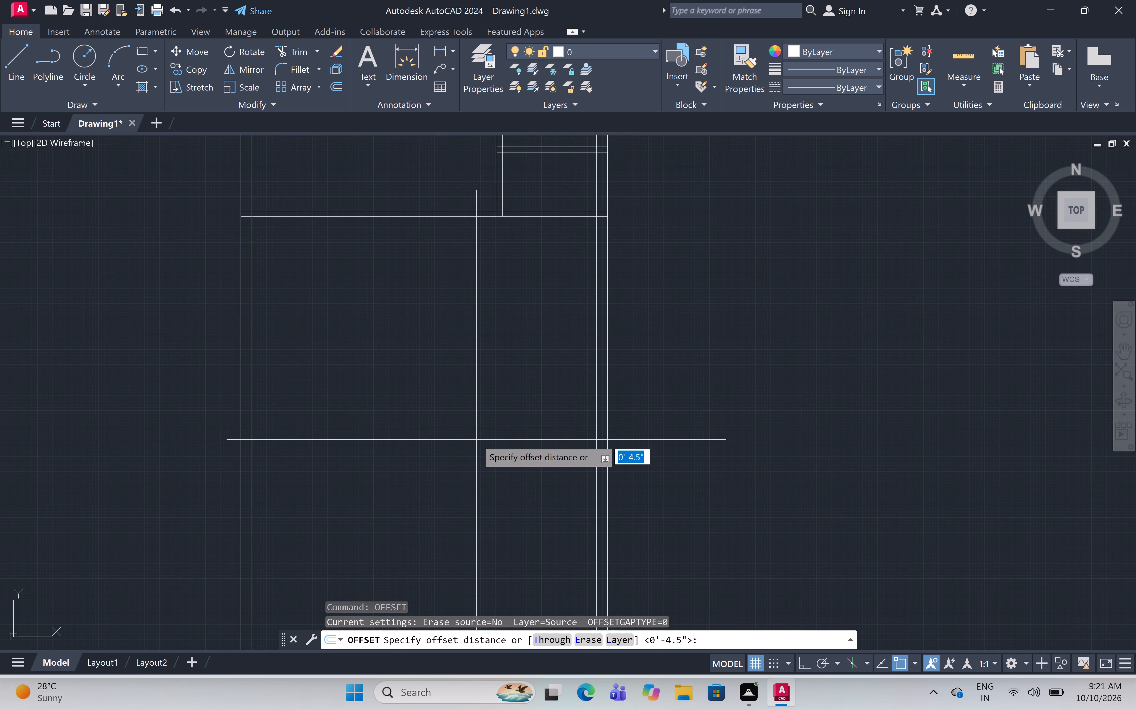
{"action": "type", "text": "11'"}
{"action": "type", "text": "4\""}
{"action": "key", "text": "space"}
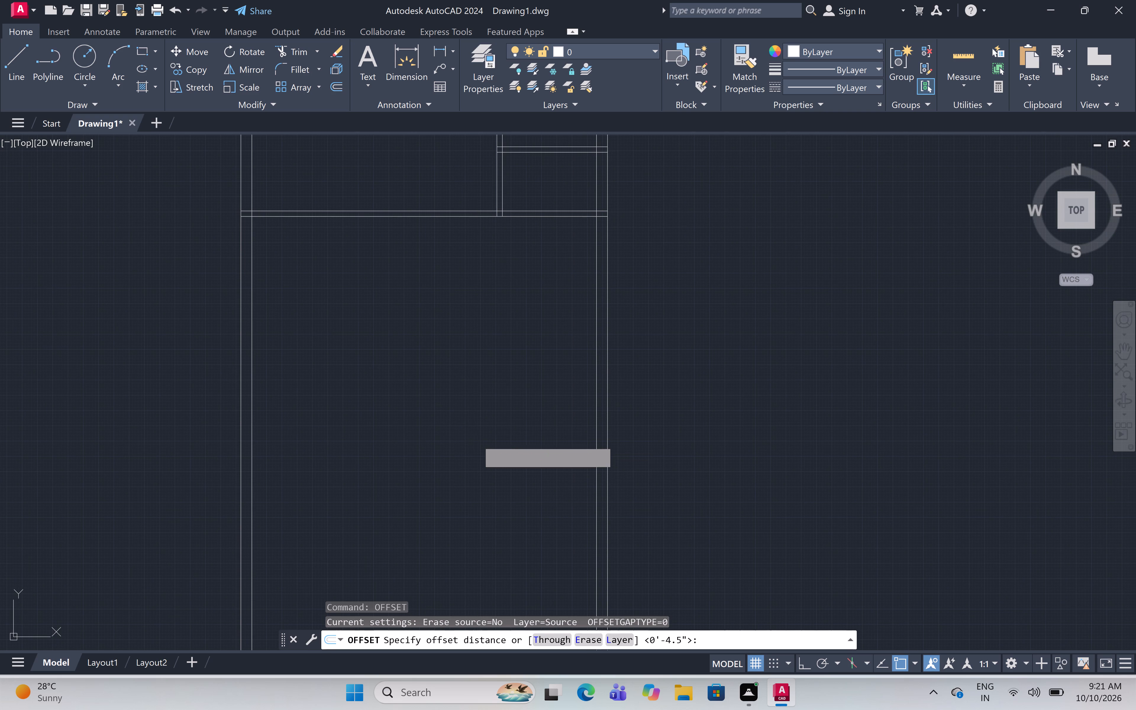
{"action": "scroll", "coordinate": [534, 183], "scroll_direction": "up", "scroll_amount": 1}
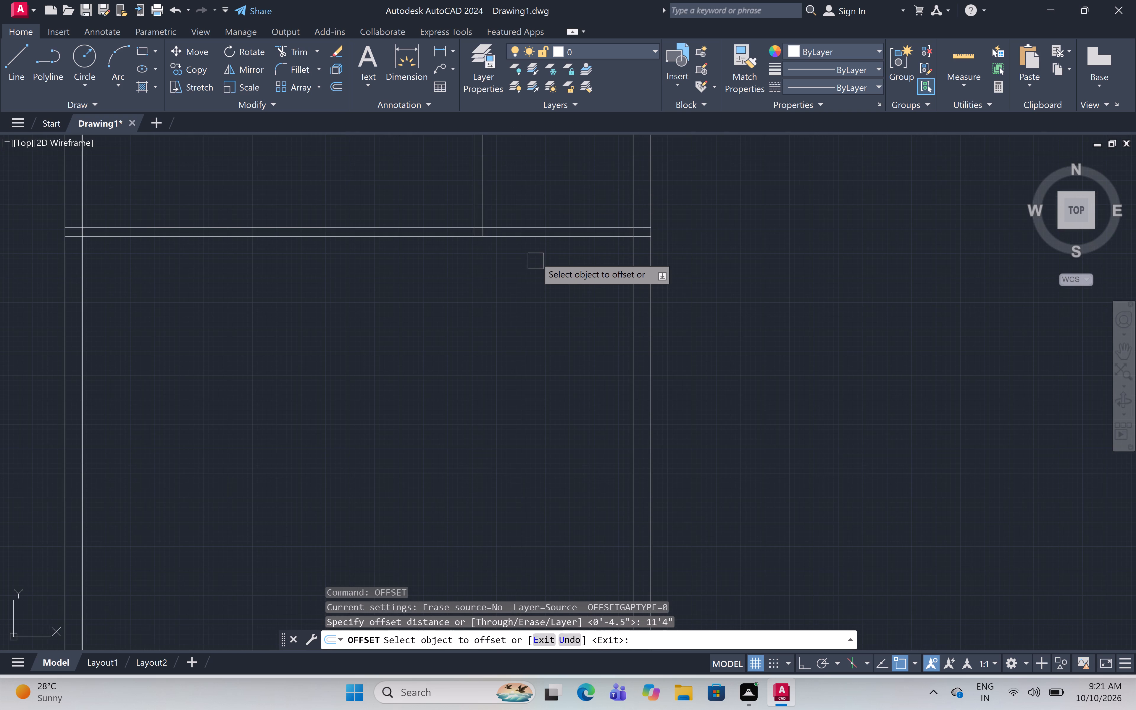
{"action": "left_click", "coordinate": [537, 235]}
{"action": "left_click_drag", "start_coordinate": [514, 476], "coordinate": [514, 480]}
{"action": "key", "text": "space"}
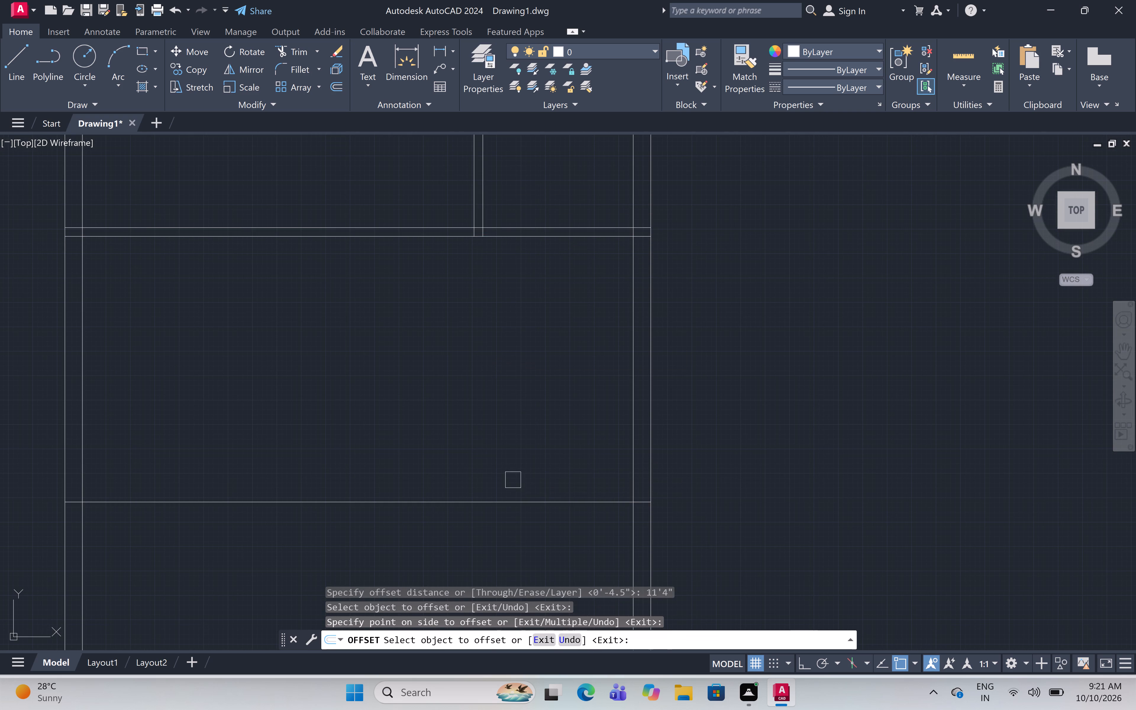
Offset the new horizontal line 9" south to form the wall below these rooms.
{"action": "key", "text": "space"}
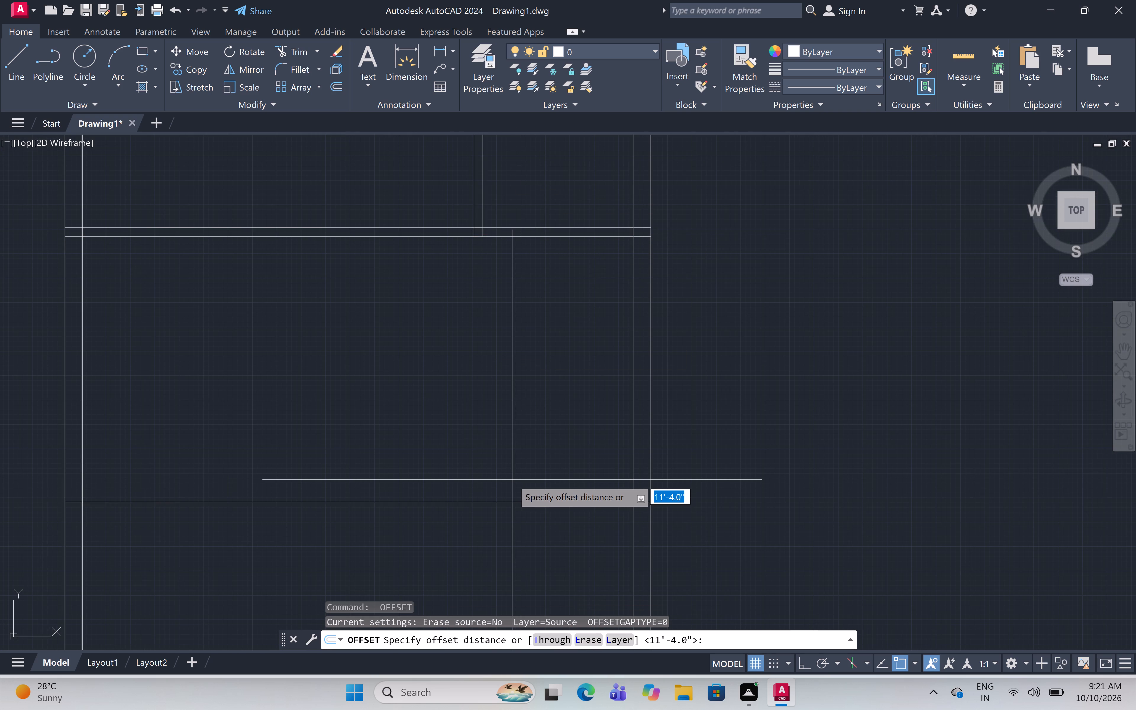
{"action": "type", "text": "9\""}
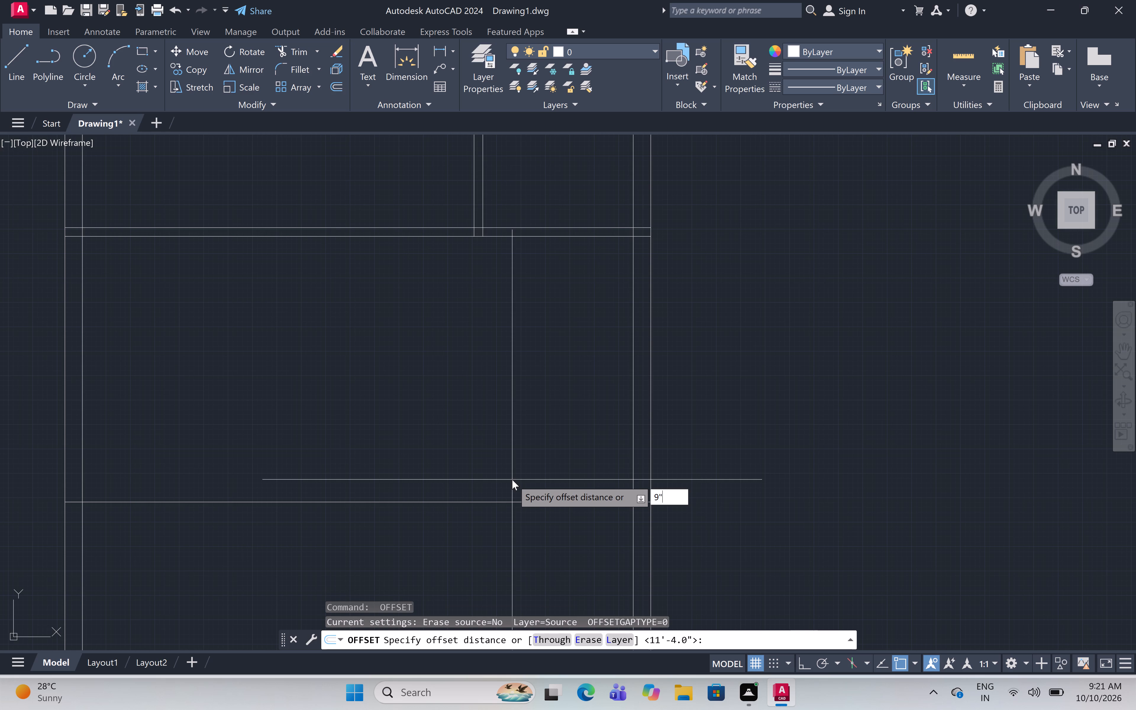
{"action": "key", "text": "space"}
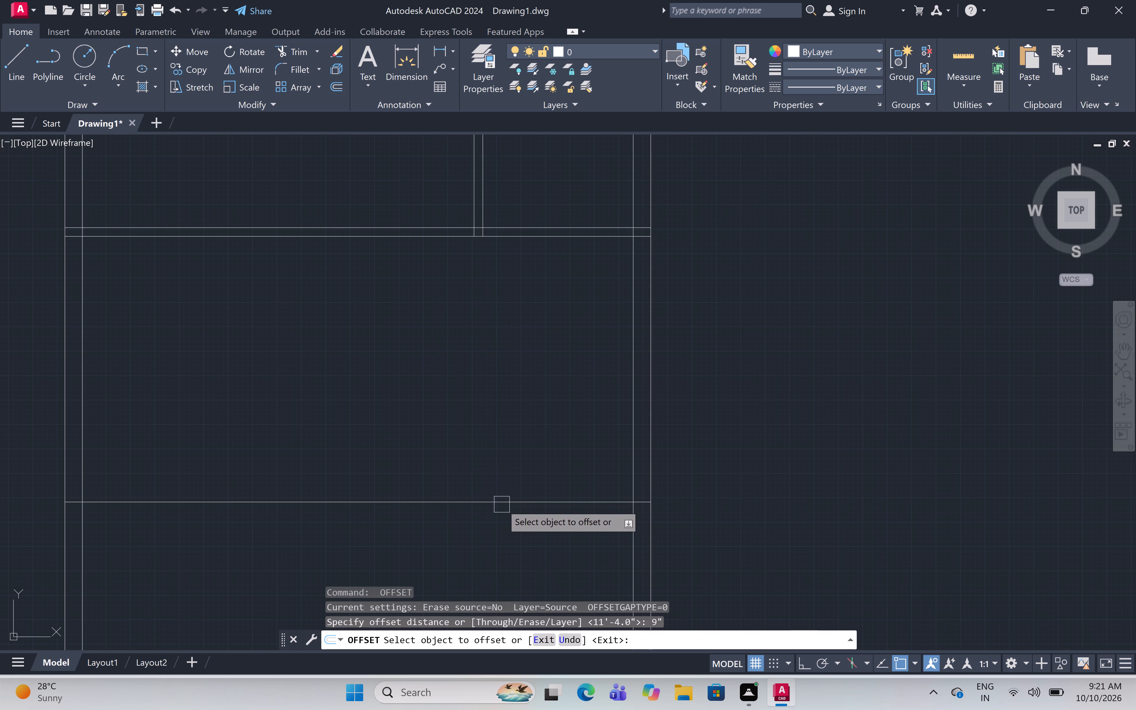
{"action": "left_click", "coordinate": [502, 504]}
{"action": "left_click", "coordinate": [499, 564]}
{"action": "key", "text": "space"}
Offset the inner face of the east wall 11'9" west to set the width of the lower east room.
{"action": "key", "text": "space"}
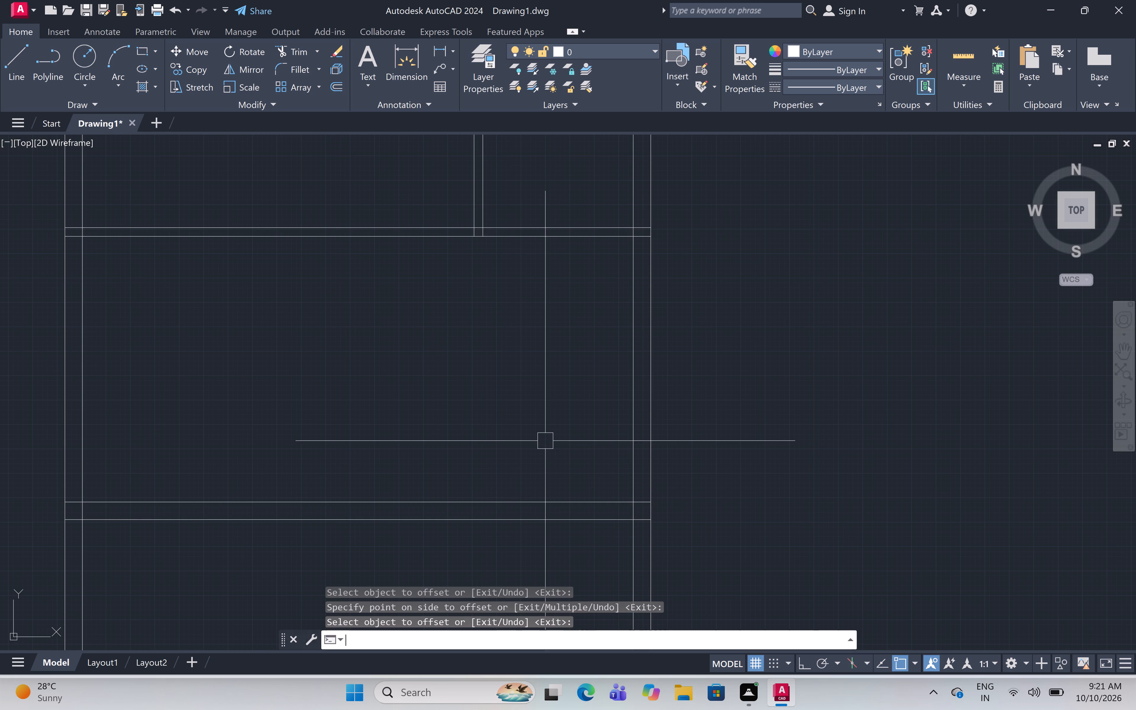
{"action": "type", "text": "11"}
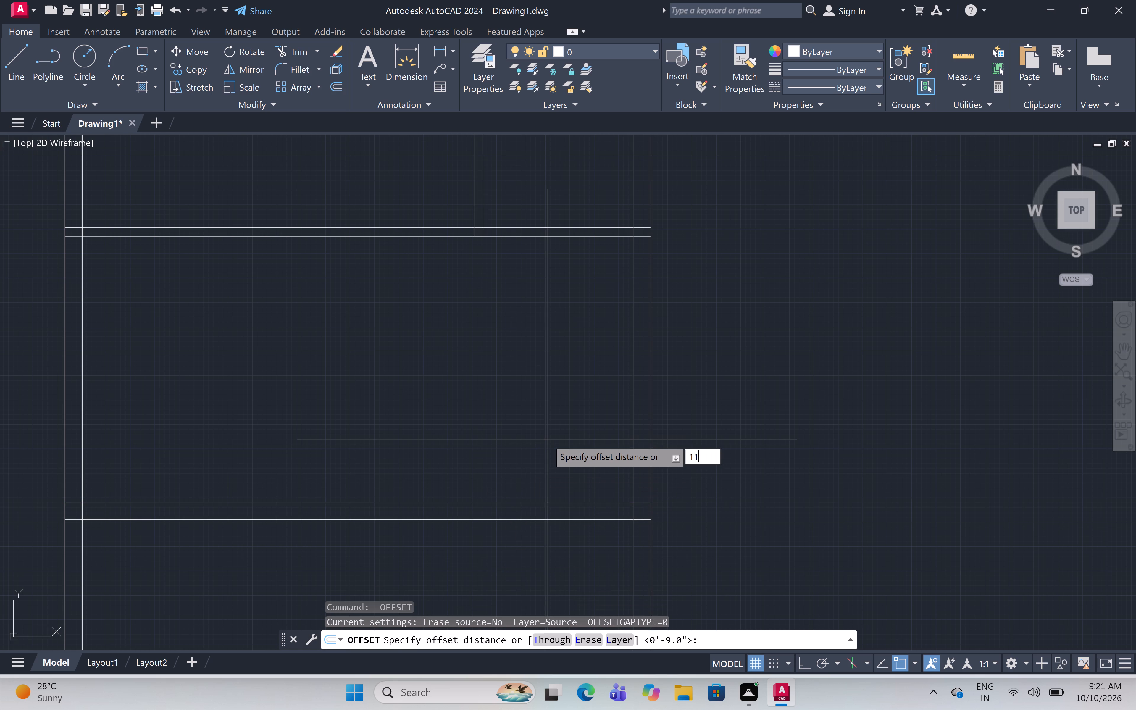
{"action": "key", "text": "apostrophe"}
{"action": "key", "text": "9"}
{"action": "key", "text": "shift+quotedbl"}
{"action": "key", "text": "space"}
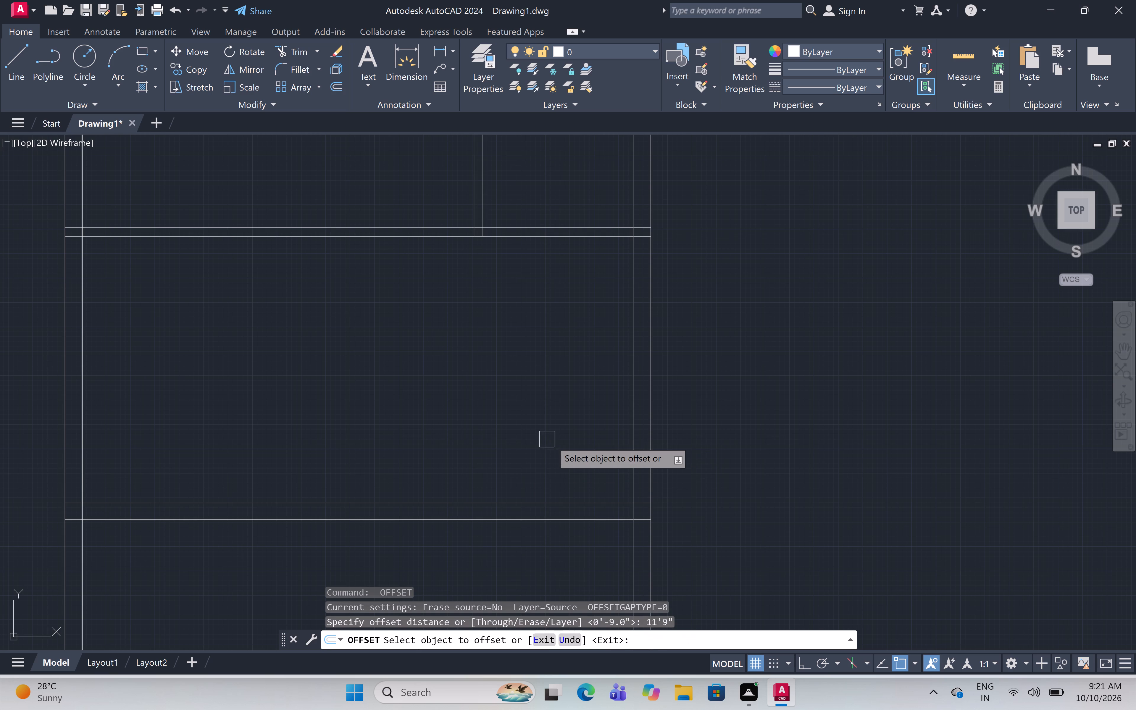
{"action": "left_click", "coordinate": [627, 462]}
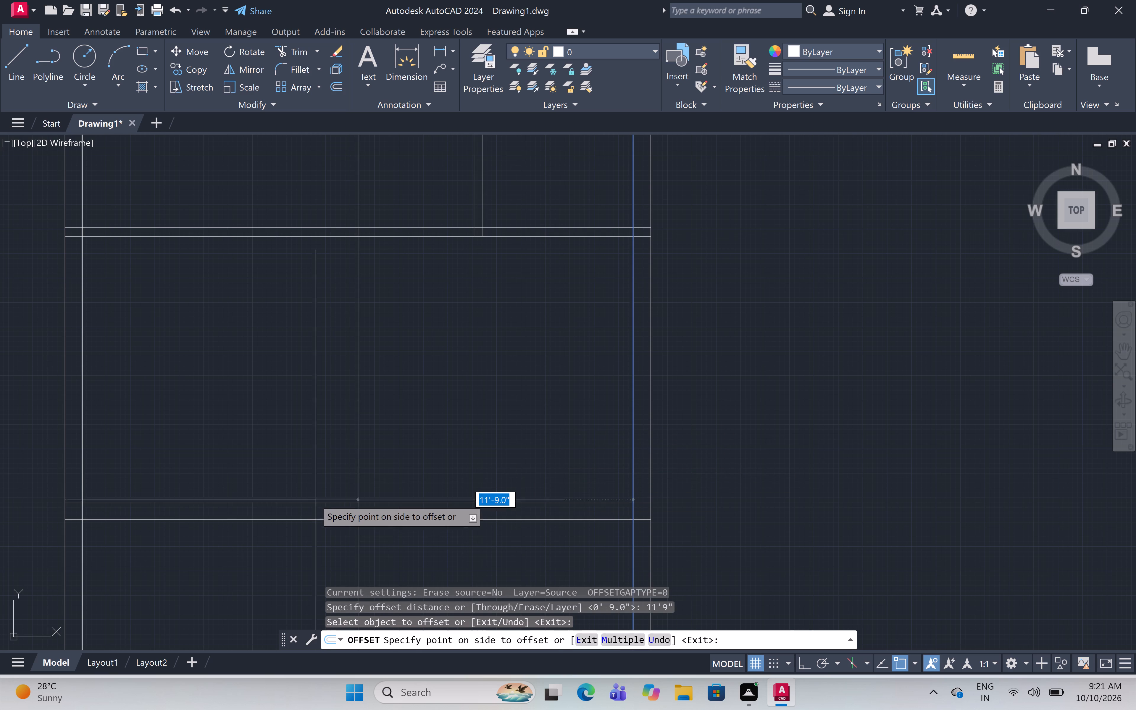
{"action": "left_click", "coordinate": [291, 469]}
{"action": "key", "text": "space"}
Offset the new vertical line 9" west to form the dividing wall between the lower rooms.
{"action": "key", "text": "space"}
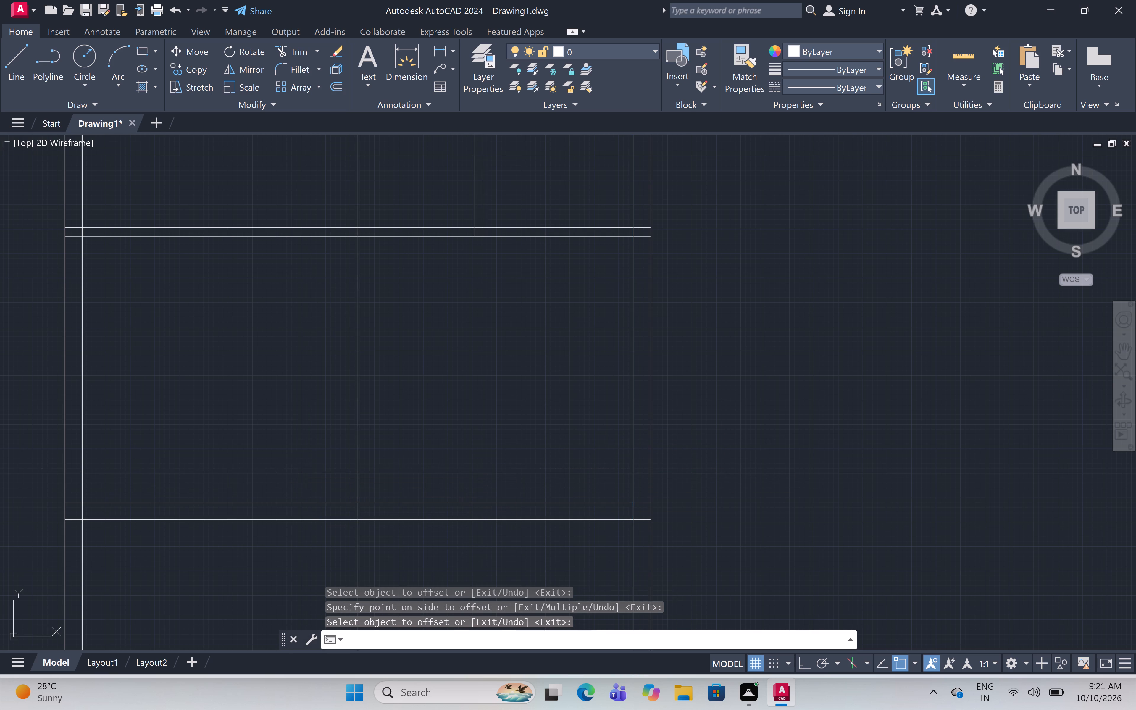
{"action": "key", "text": "9"}
{"action": "key", "text": "shift+quotedbl"}
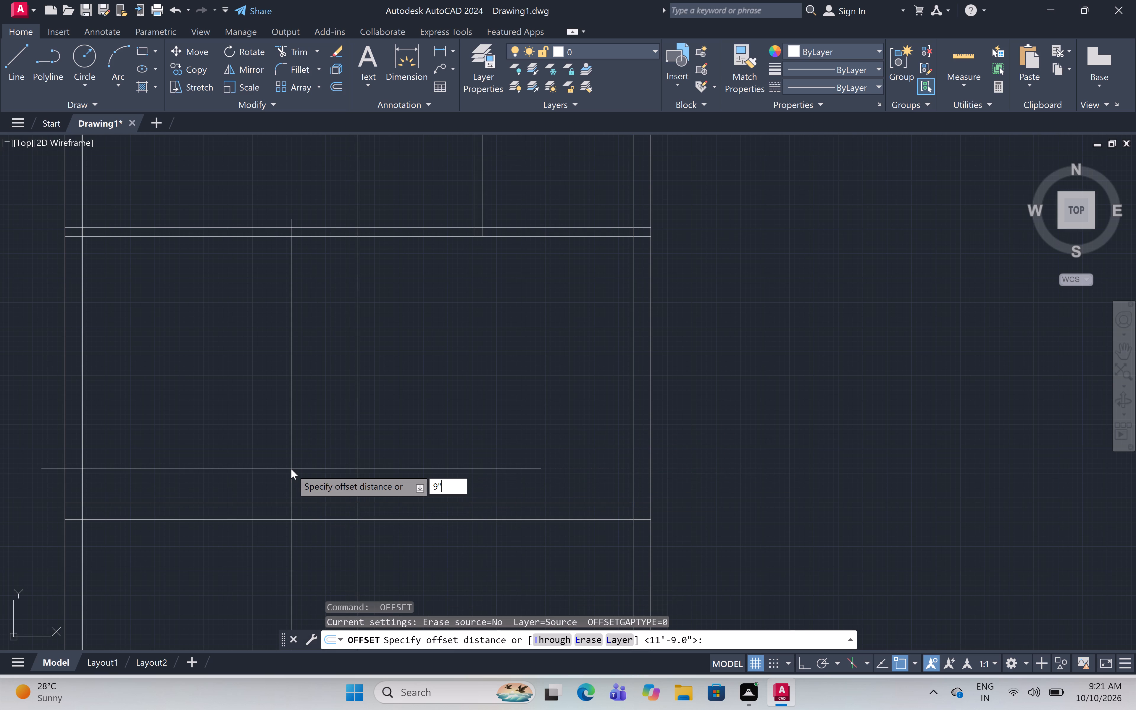
{"action": "key", "text": "space"}
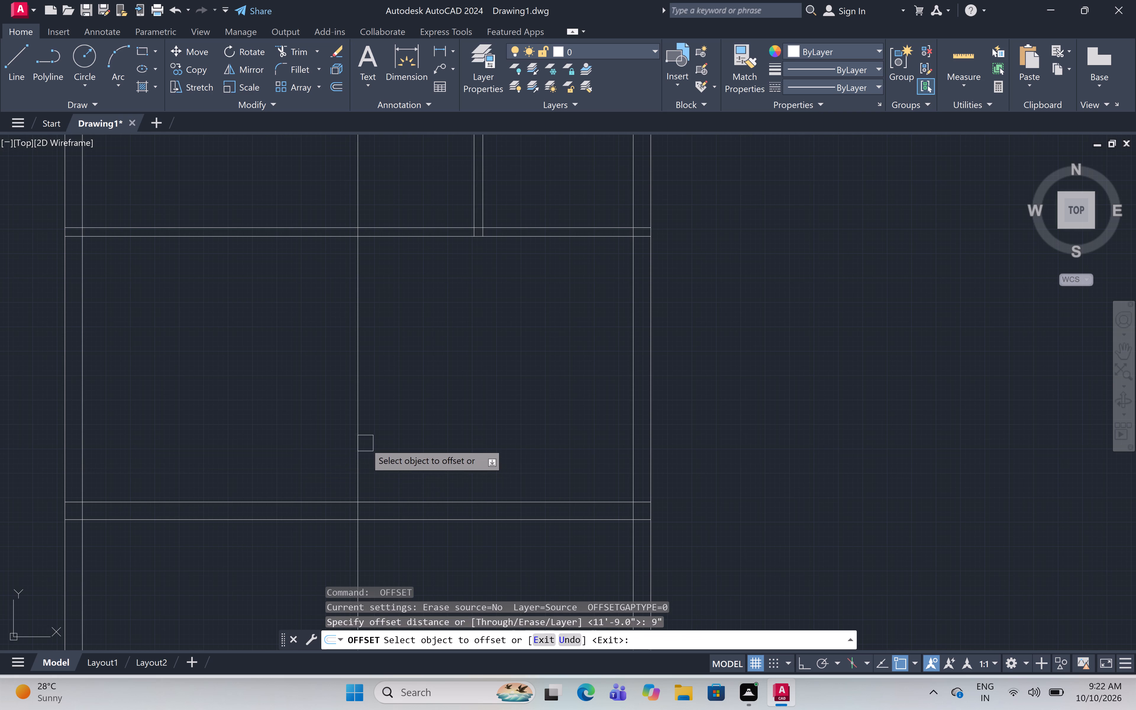
{"action": "left_click", "coordinate": [354, 432]}
{"action": "left_click", "coordinate": [250, 457]}
{"action": "scroll", "coordinate": [492, 394], "scroll_direction": "down", "scroll_amount": 1}
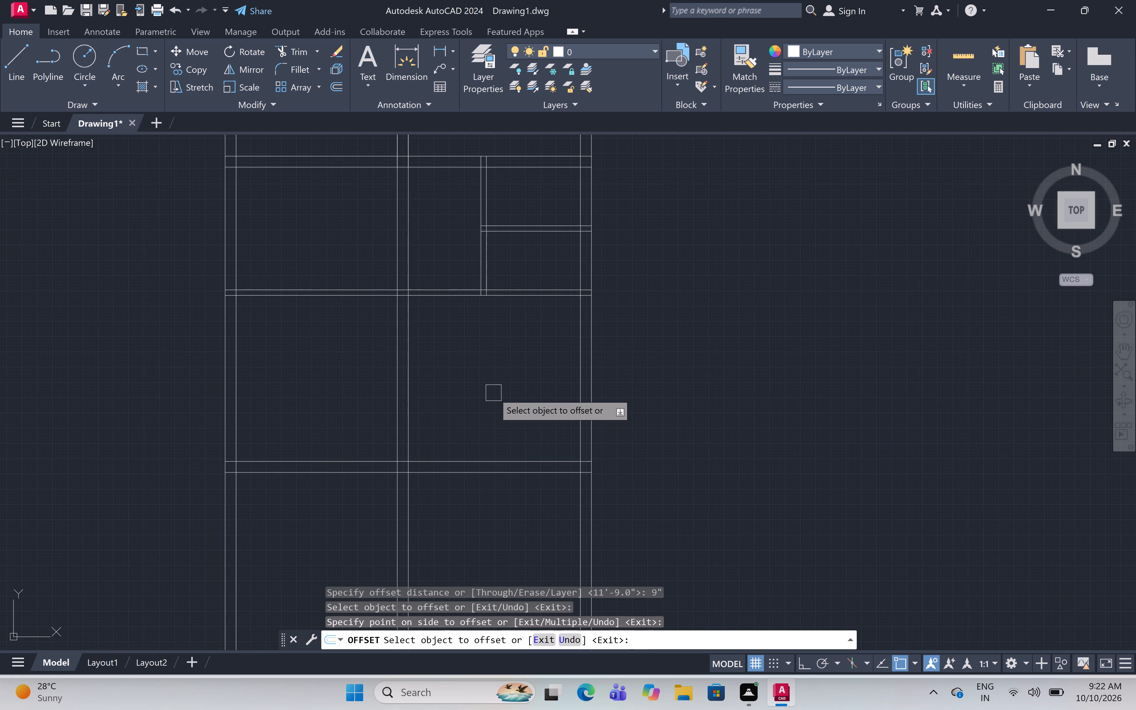
{"action": "middle_click_drag", "start_coordinate": [493, 393], "coordinate": [526, 531]}
{"action": "scroll", "coordinate": [524, 530], "scroll_direction": "up", "scroll_amount": 2}
{"action": "scroll", "coordinate": [524, 530], "scroll_direction": "down", "scroll_amount": 1}
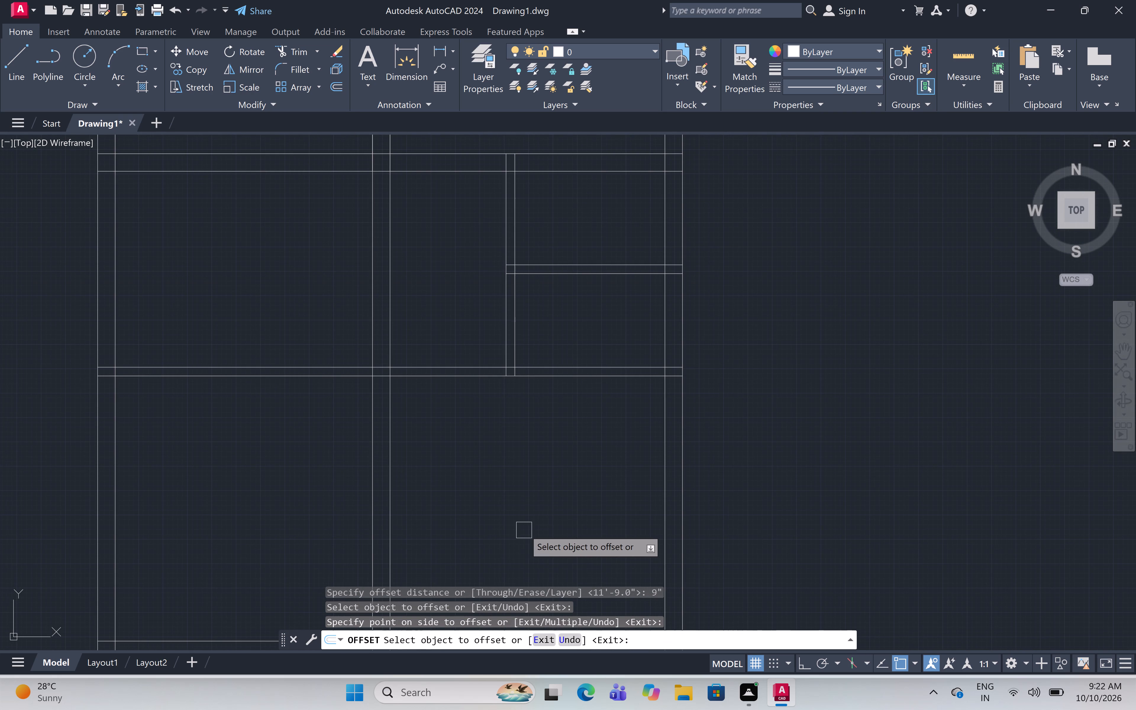
{"action": "middle_click_drag", "start_coordinate": [512, 482], "coordinate": [522, 536]}
{"action": "key", "text": "Escape"}
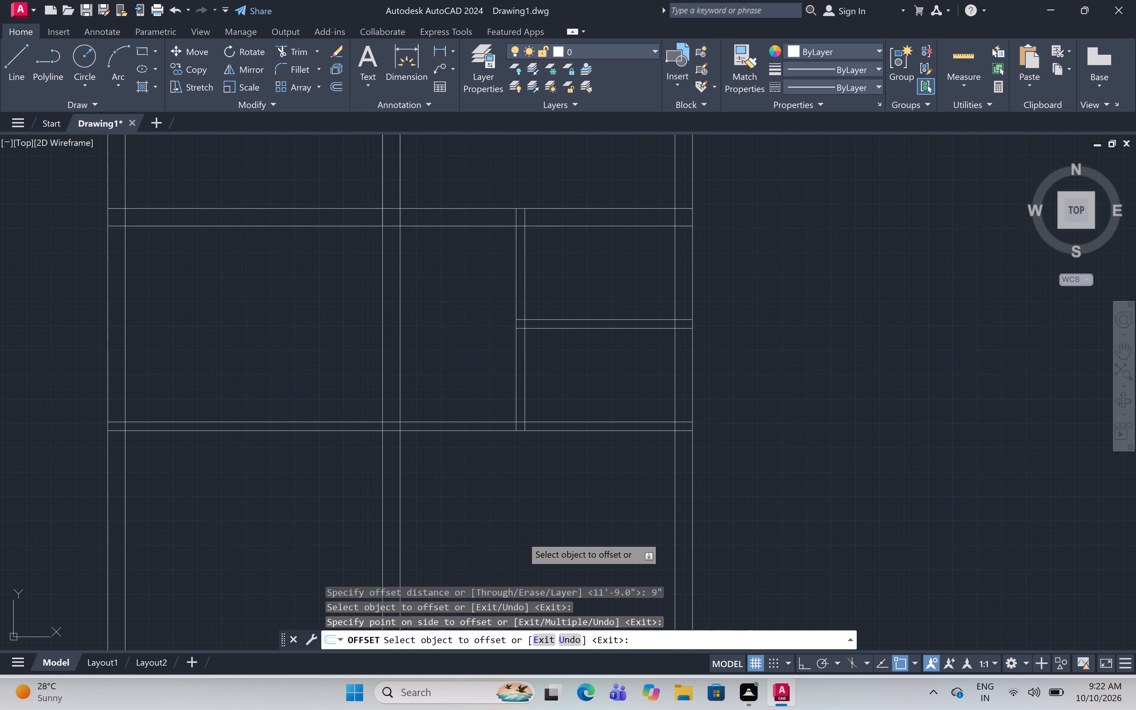
Trim both lines of the new 9" vertical wall where they cross the middle room west of the small rooms.
{"action": "type", "text": "tr"}
{"action": "key", "text": "space"}
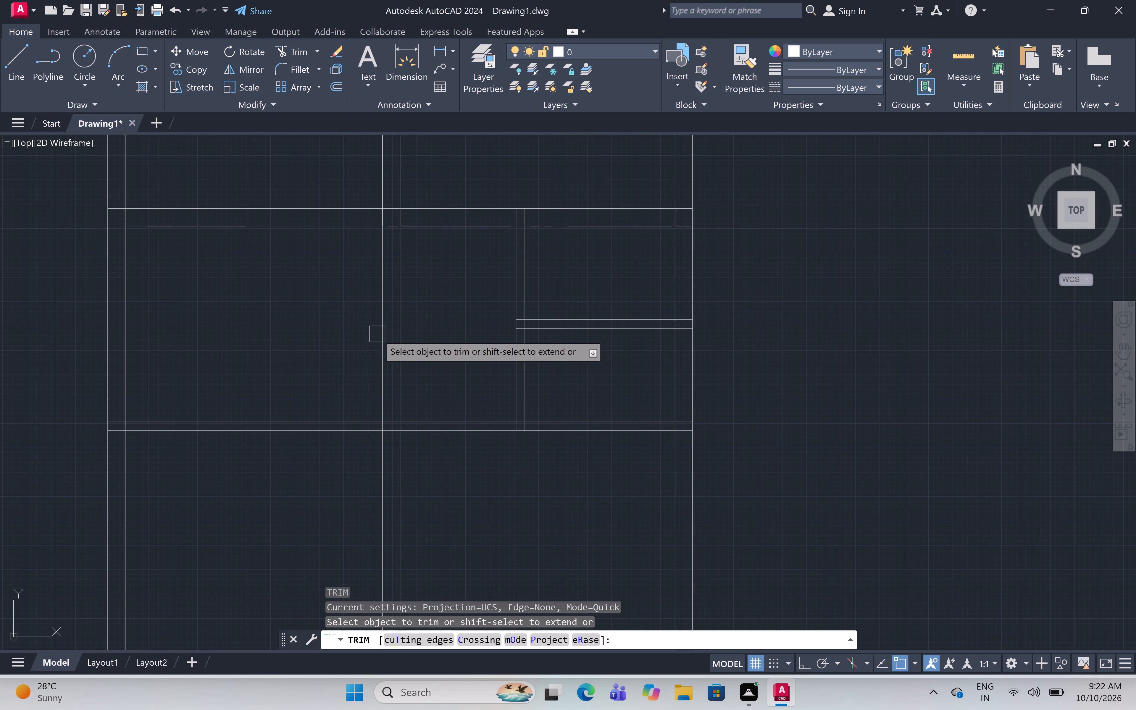
{"action": "left_click", "coordinate": [383, 344]}
{"action": "left_click", "coordinate": [394, 343]}
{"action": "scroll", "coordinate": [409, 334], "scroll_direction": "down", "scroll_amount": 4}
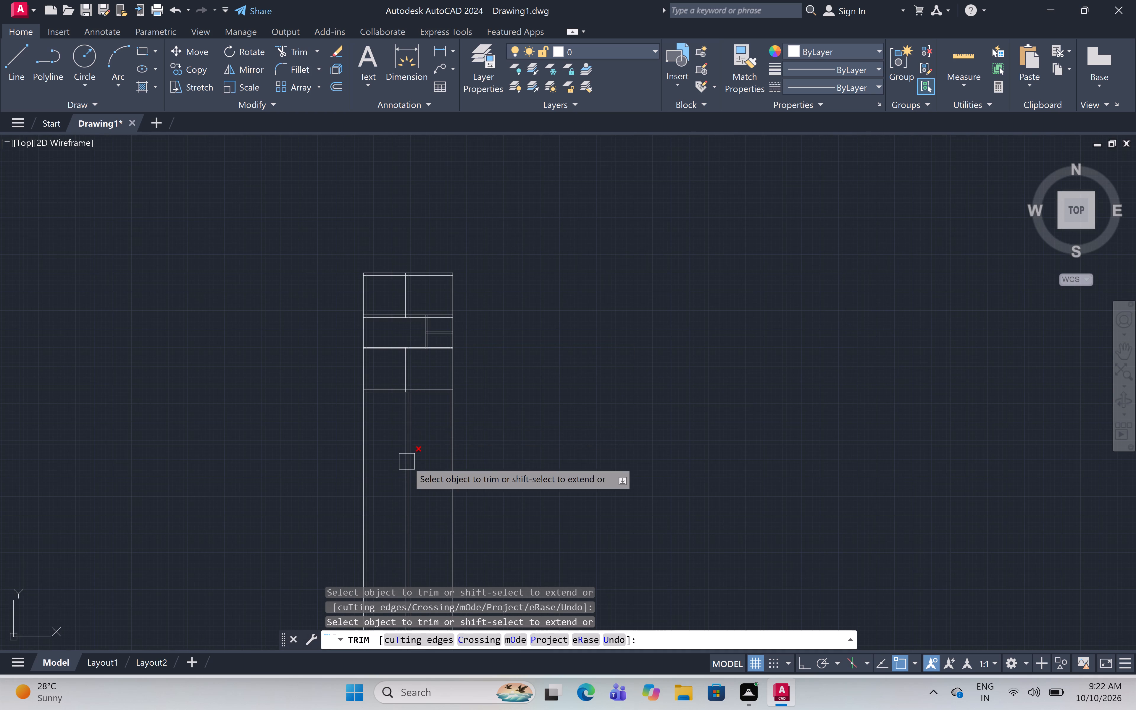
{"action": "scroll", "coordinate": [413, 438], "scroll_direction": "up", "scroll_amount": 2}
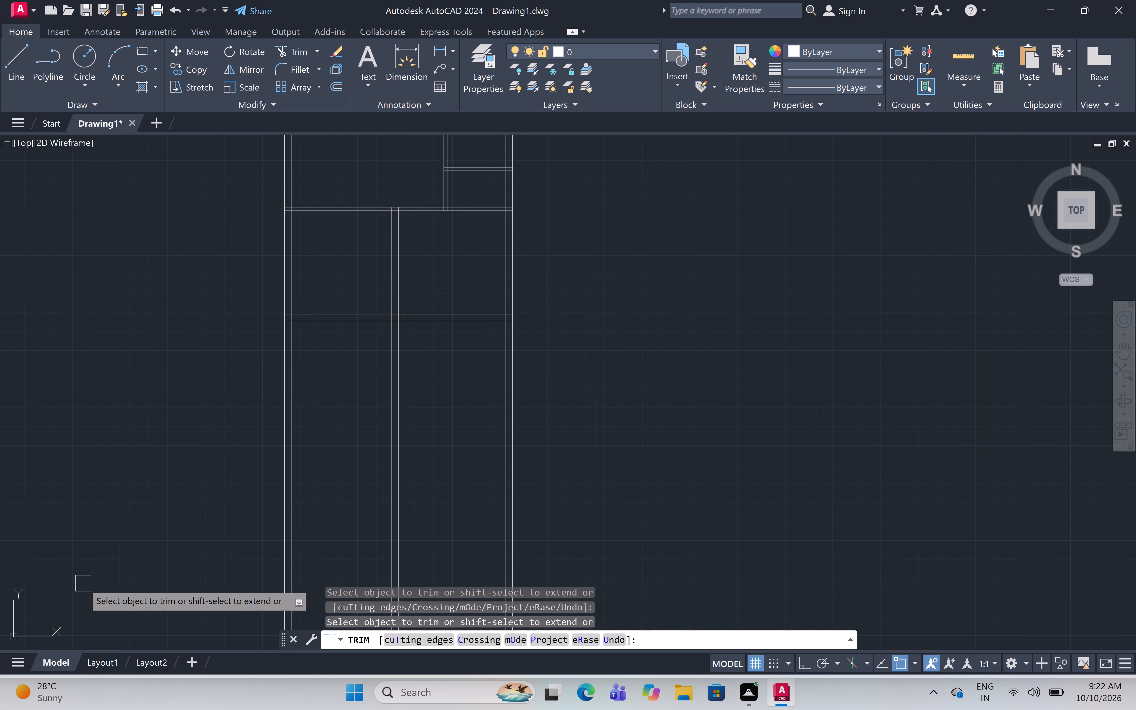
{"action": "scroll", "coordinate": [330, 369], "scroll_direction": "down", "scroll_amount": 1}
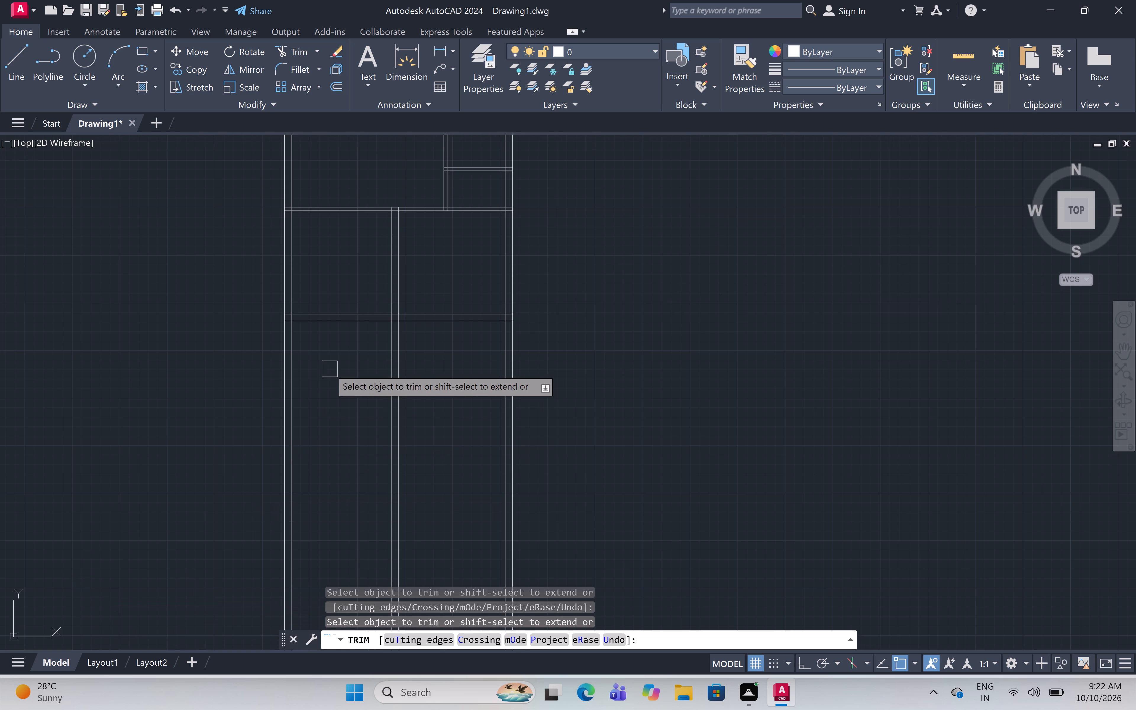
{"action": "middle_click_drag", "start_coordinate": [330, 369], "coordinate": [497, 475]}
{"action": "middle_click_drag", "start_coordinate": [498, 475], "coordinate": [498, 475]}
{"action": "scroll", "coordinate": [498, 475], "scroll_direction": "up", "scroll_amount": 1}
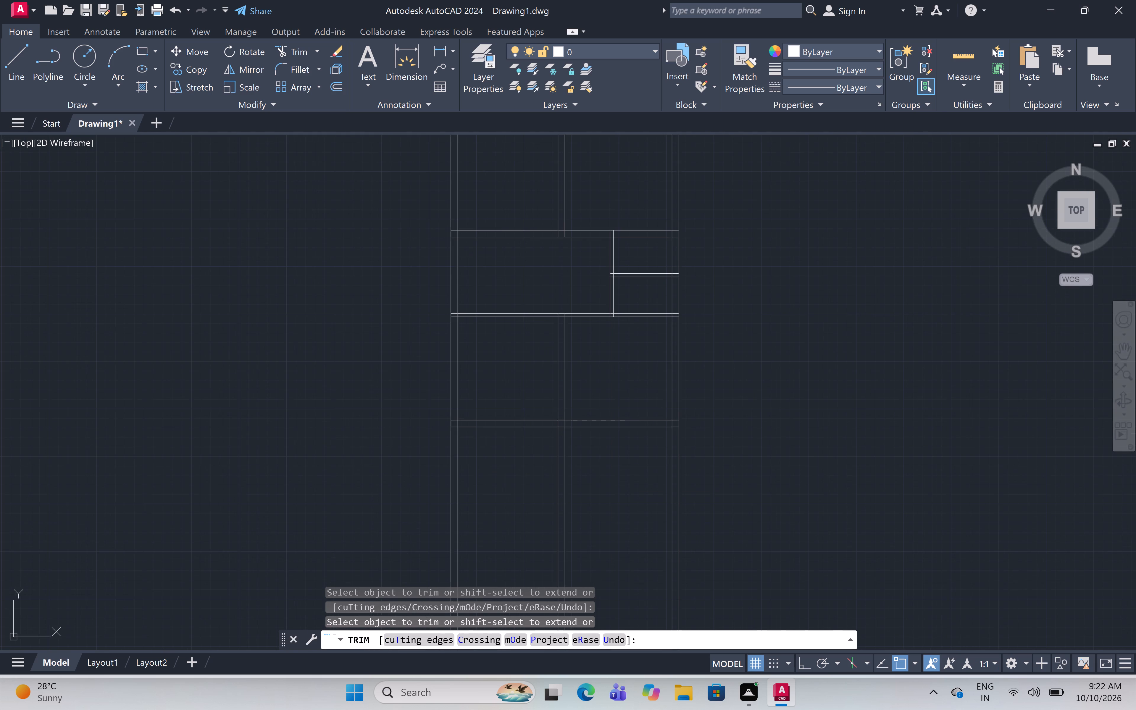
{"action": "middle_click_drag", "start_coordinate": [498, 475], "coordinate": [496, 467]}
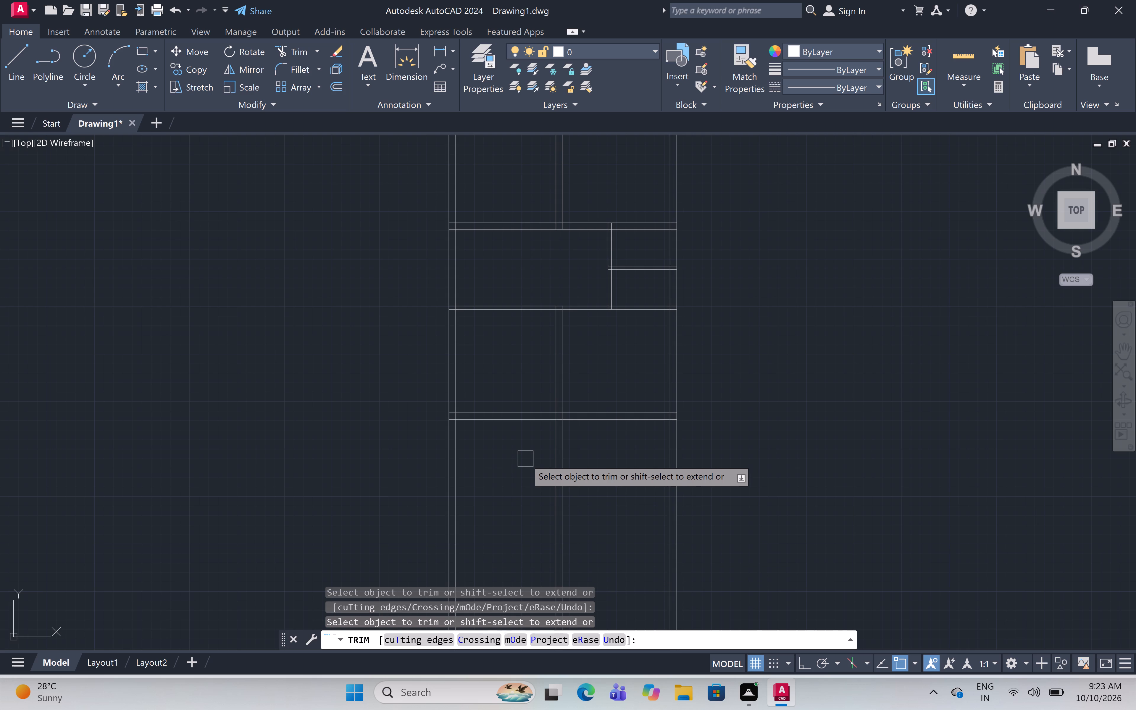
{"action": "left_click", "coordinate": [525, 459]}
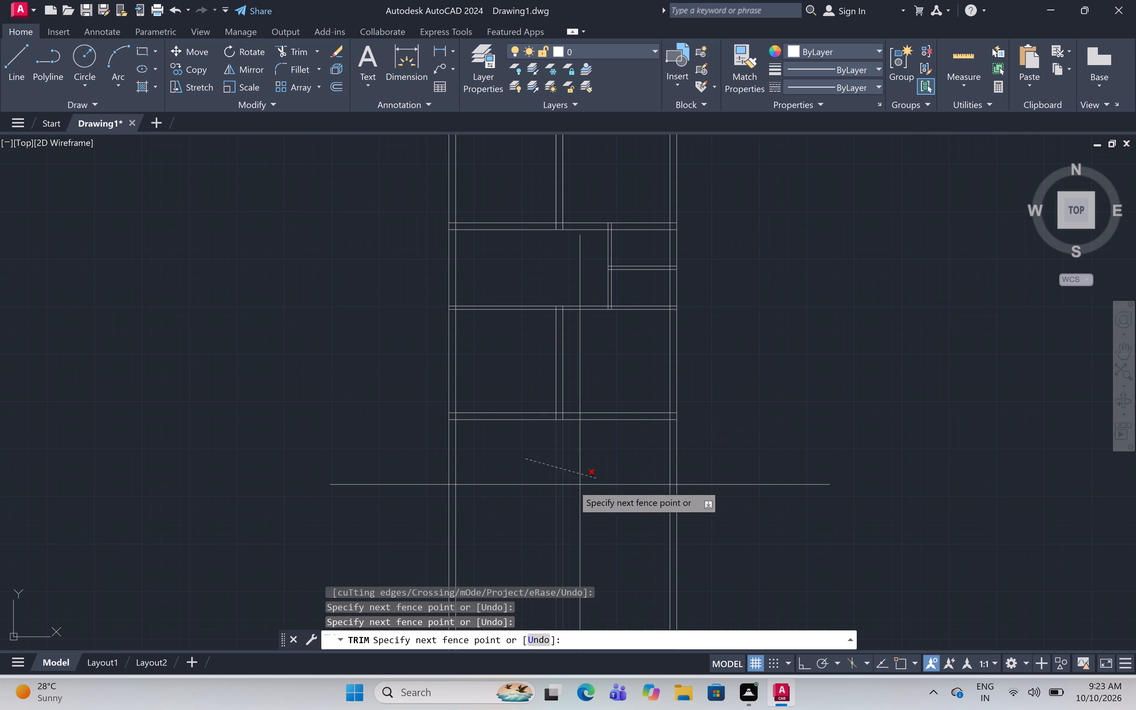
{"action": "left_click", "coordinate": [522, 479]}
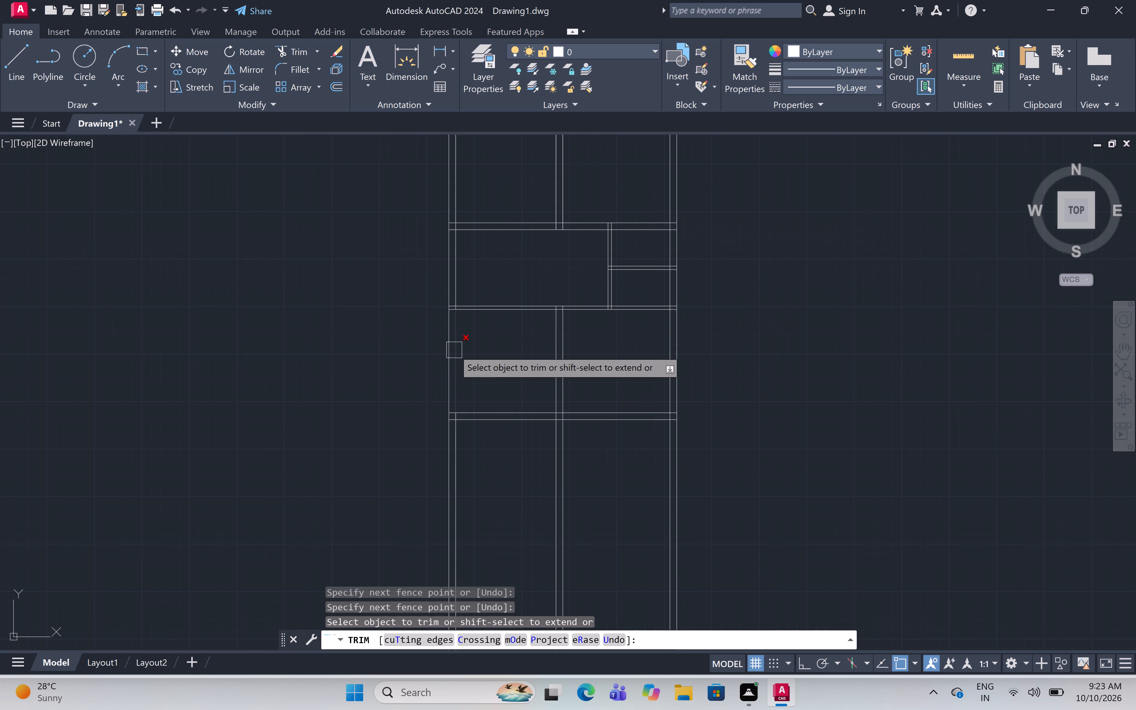
Trim the two lower horizontal walls where they run between the west wall and the lower vertical dividing wall.
{"action": "scroll", "coordinate": [514, 388], "scroll_direction": "down", "scroll_amount": 1}
{"action": "middle_click_drag", "start_coordinate": [514, 388], "coordinate": [514, 358]}
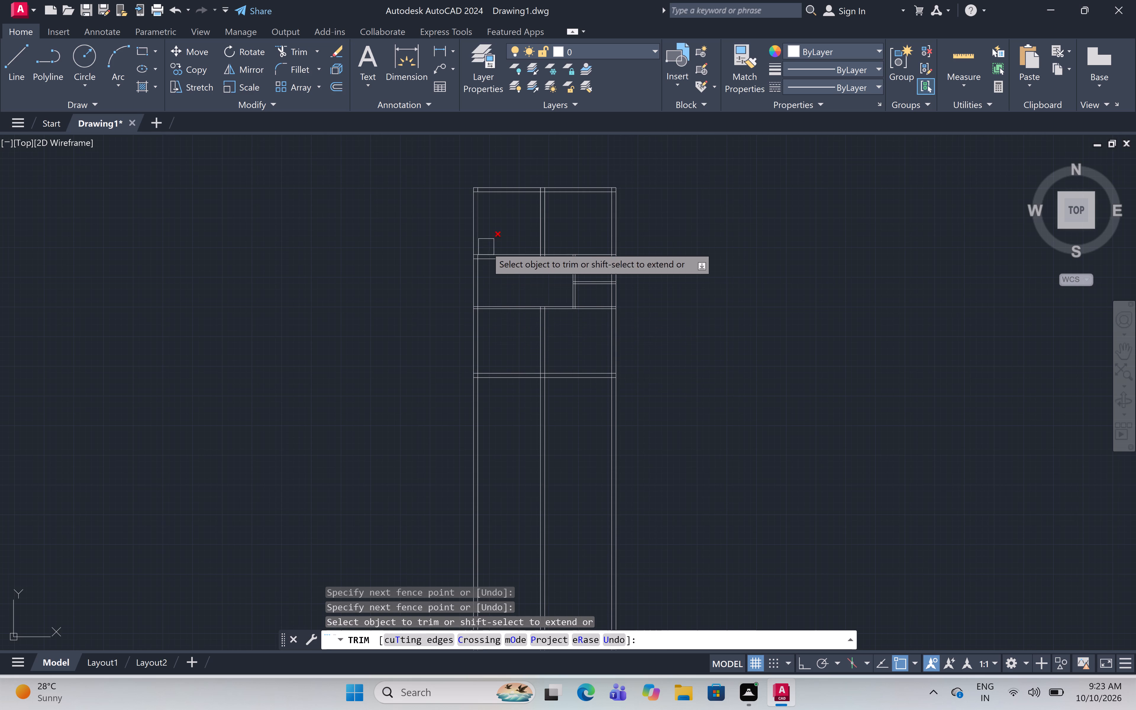
{"action": "left_click", "coordinate": [496, 289]}
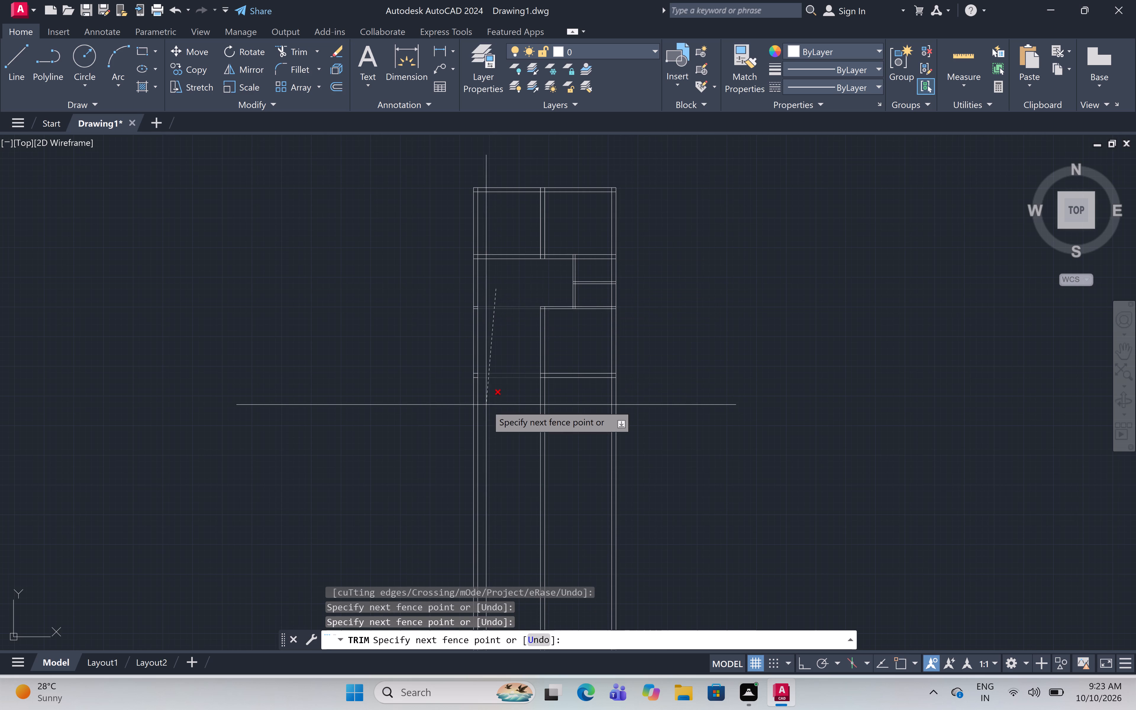
{"action": "left_click", "coordinate": [486, 406]}
Trim the leftover stubs of both horizontal walls inside the thickness of the west wall.
{"action": "scroll", "coordinate": [485, 385], "scroll_direction": "up", "scroll_amount": 3}
{"action": "scroll", "coordinate": [442, 346], "scroll_direction": "up", "scroll_amount": 3}
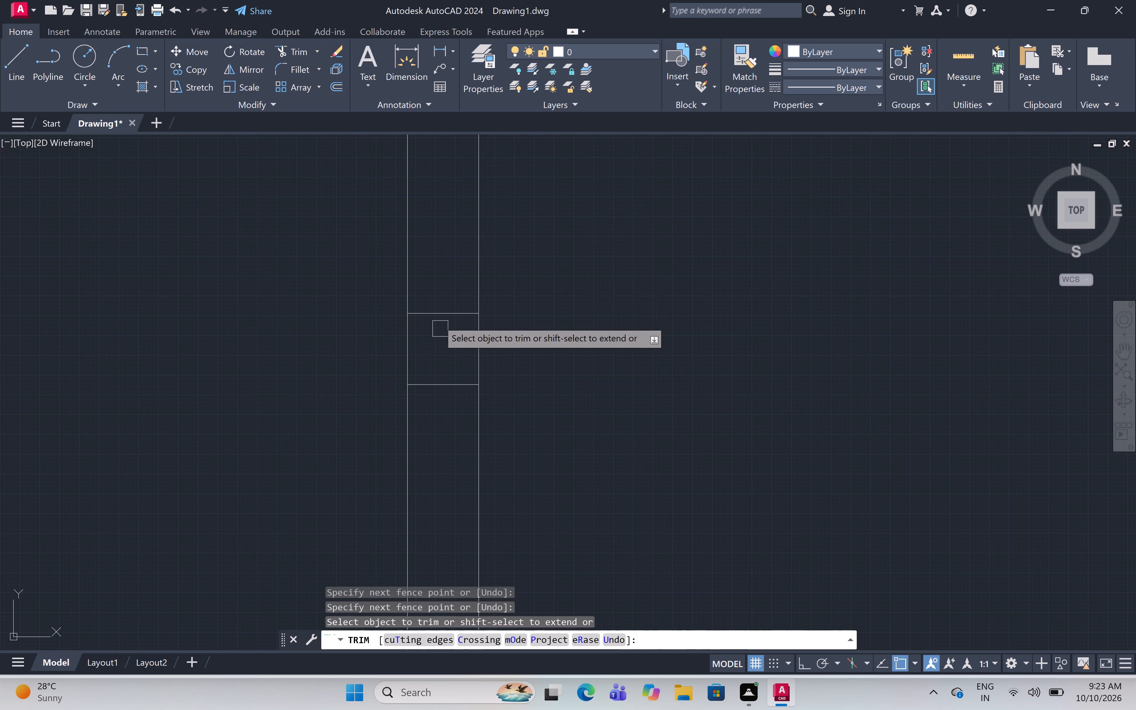
{"action": "left_click", "coordinate": [441, 266]}
{"action": "left_click", "coordinate": [423, 455]}
{"action": "scroll", "coordinate": [419, 427], "scroll_direction": "down", "scroll_amount": 6}
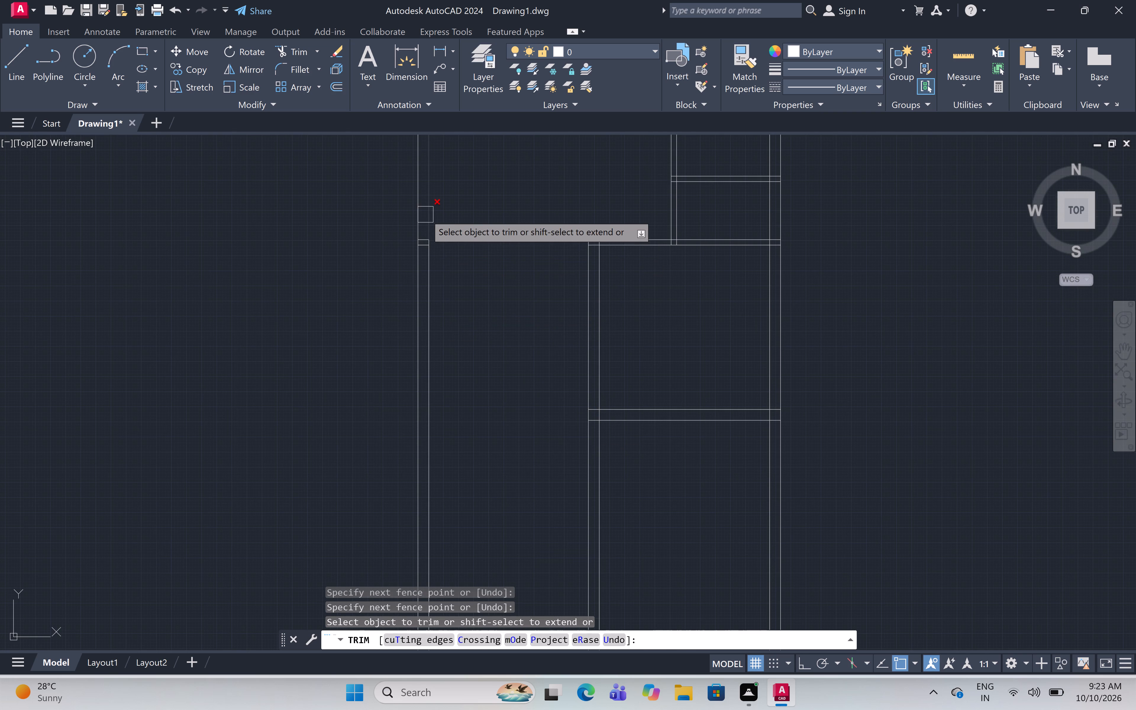
{"action": "scroll", "coordinate": [425, 214], "scroll_direction": "up", "scroll_amount": 6}
{"action": "left_click", "coordinate": [397, 340]}
{"action": "left_click", "coordinate": [396, 478]}
{"action": "scroll", "coordinate": [393, 456], "scroll_direction": "down", "scroll_amount": 2}
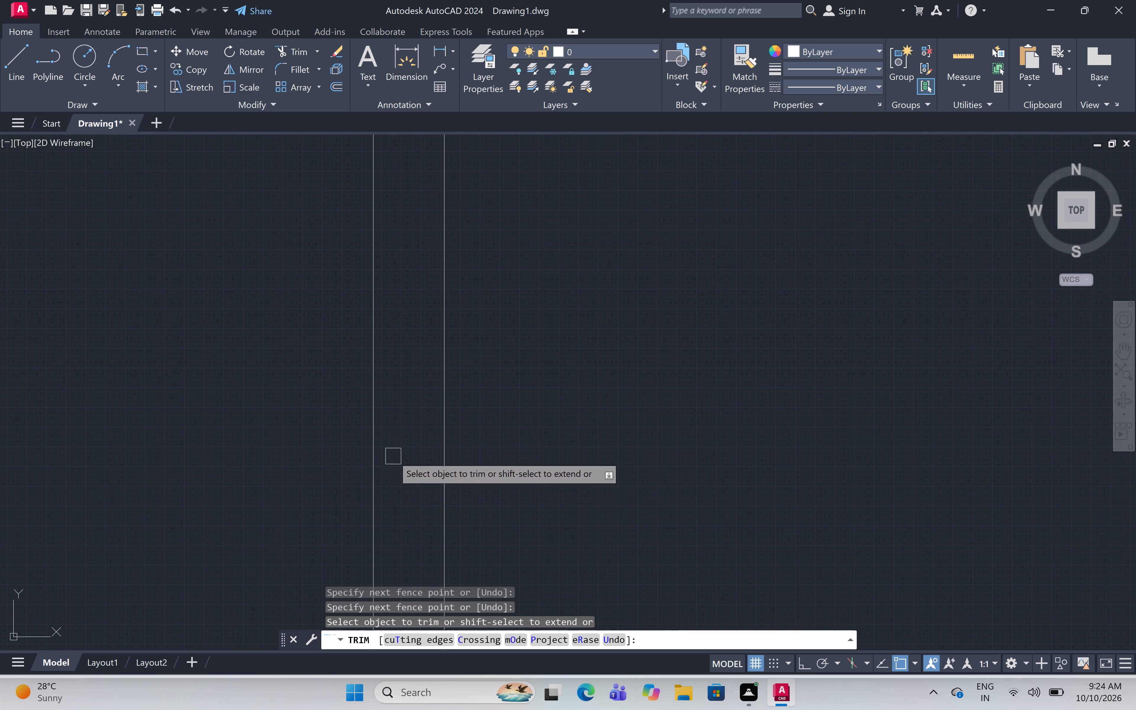
{"action": "scroll", "coordinate": [393, 456], "scroll_direction": "down", "scroll_amount": 4}
{"action": "middle_click_drag", "start_coordinate": [530, 367], "coordinate": [798, 423]}
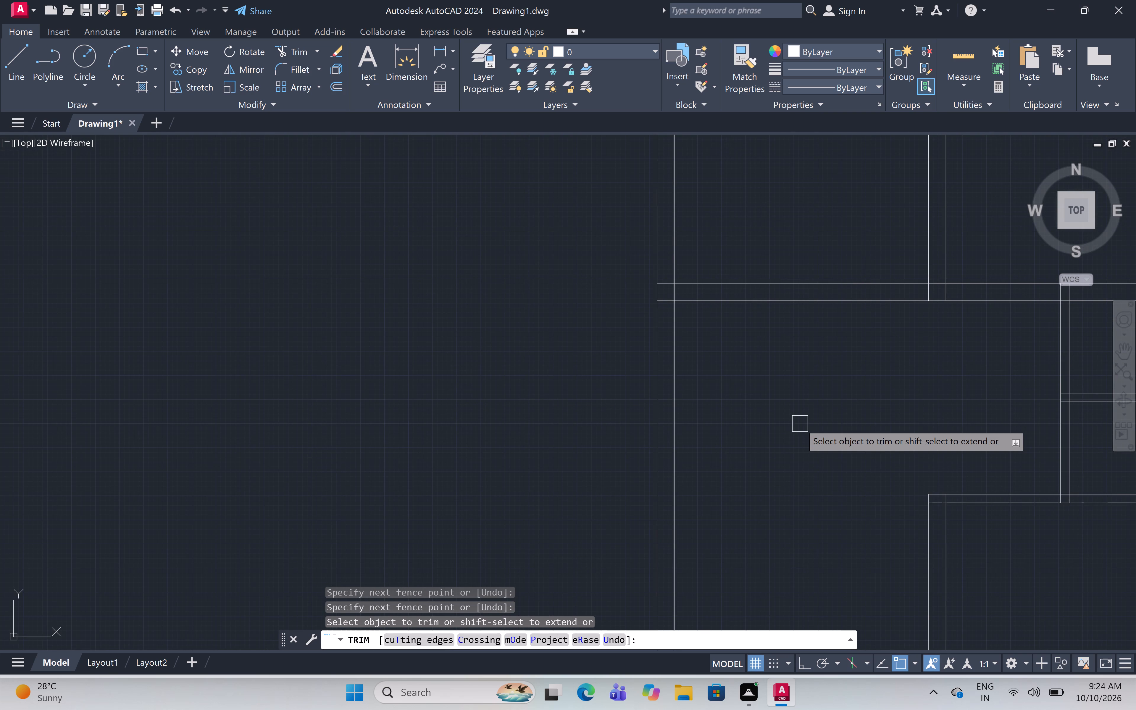
{"action": "key", "text": "Escape"}
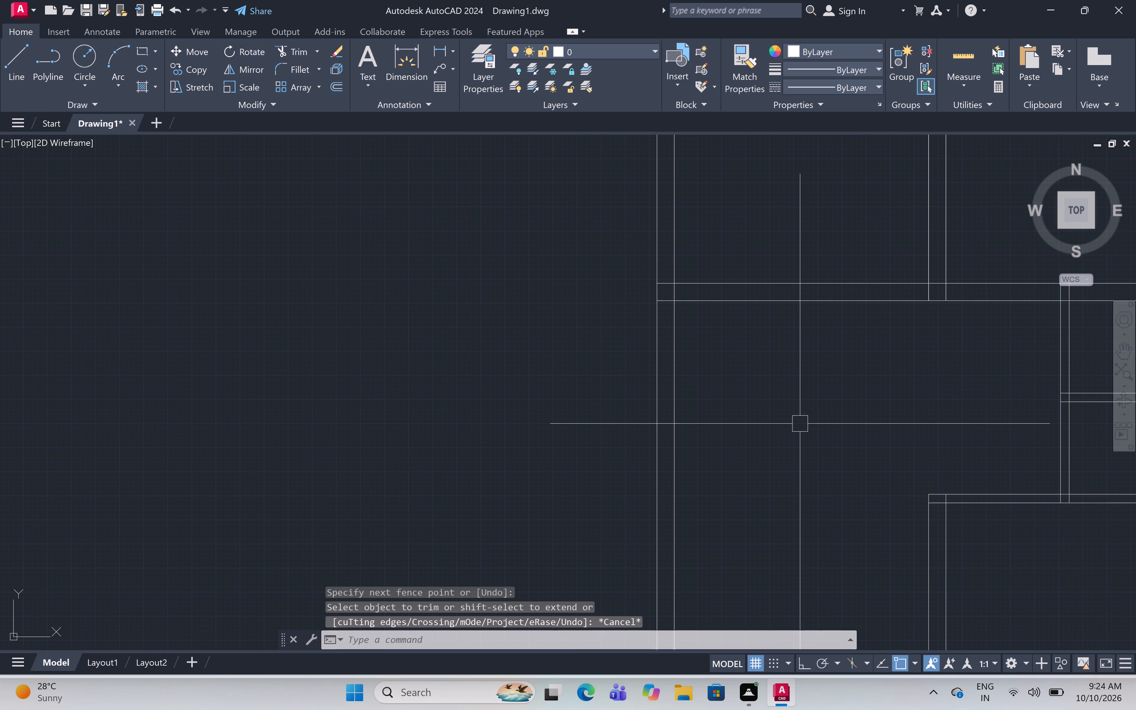
Offset the south face of the wall below the northern rooms 4' south.
{"action": "type", "text": "off"}
{"action": "key", "text": "space"}
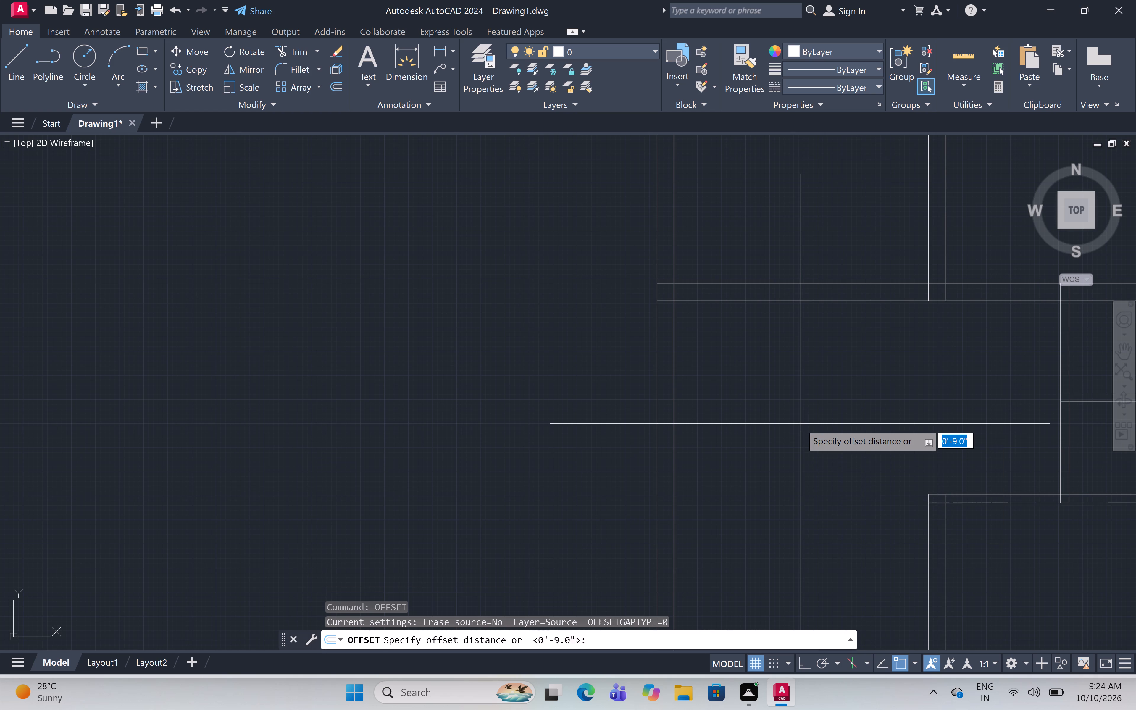
{"action": "key", "text": "4"}
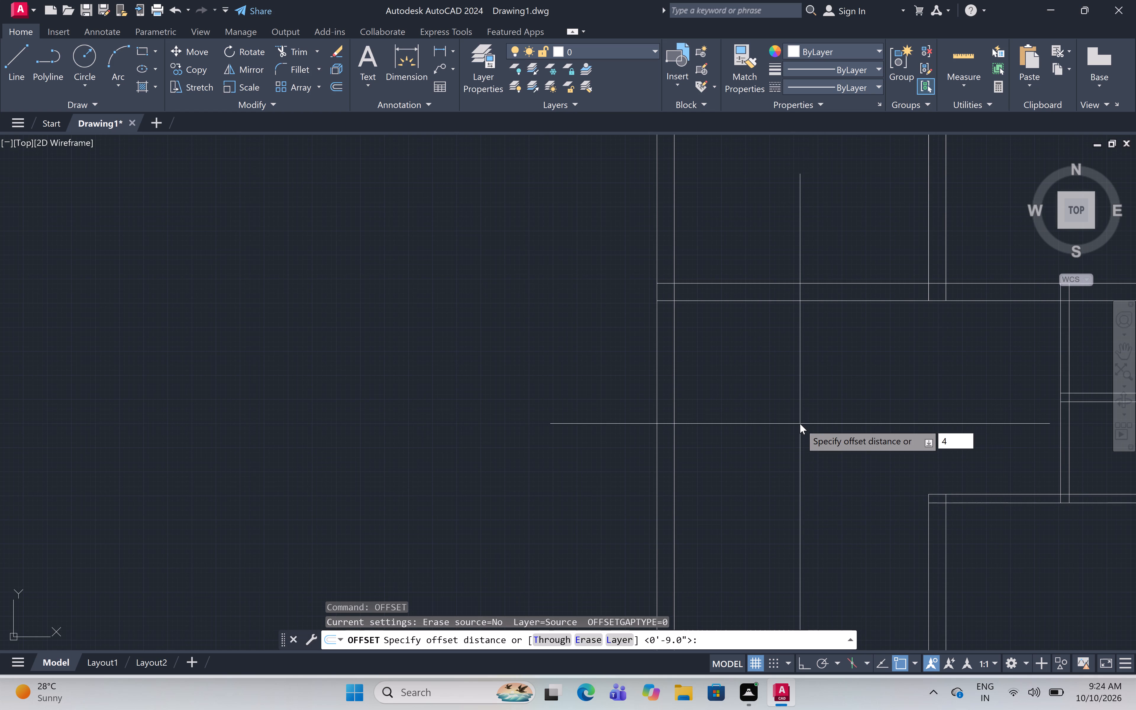
{"action": "type", "text": "'"}
{"action": "key", "text": "space"}
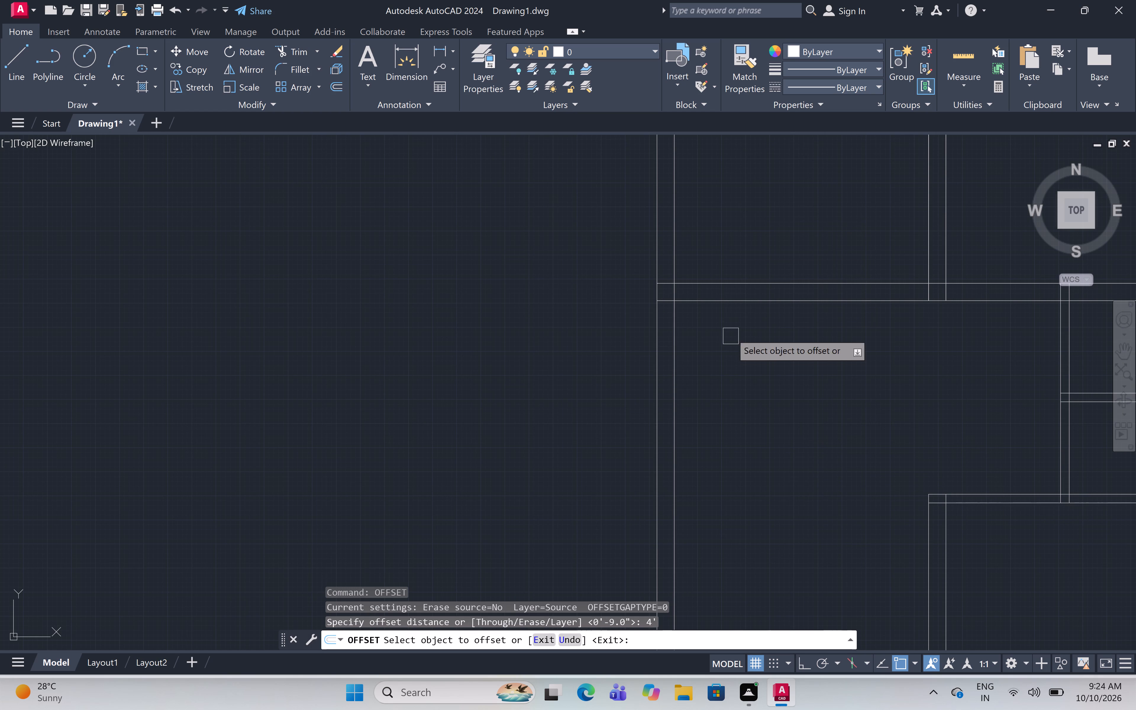
{"action": "left_click", "coordinate": [726, 307]}
{"action": "left_click", "coordinate": [727, 437]}
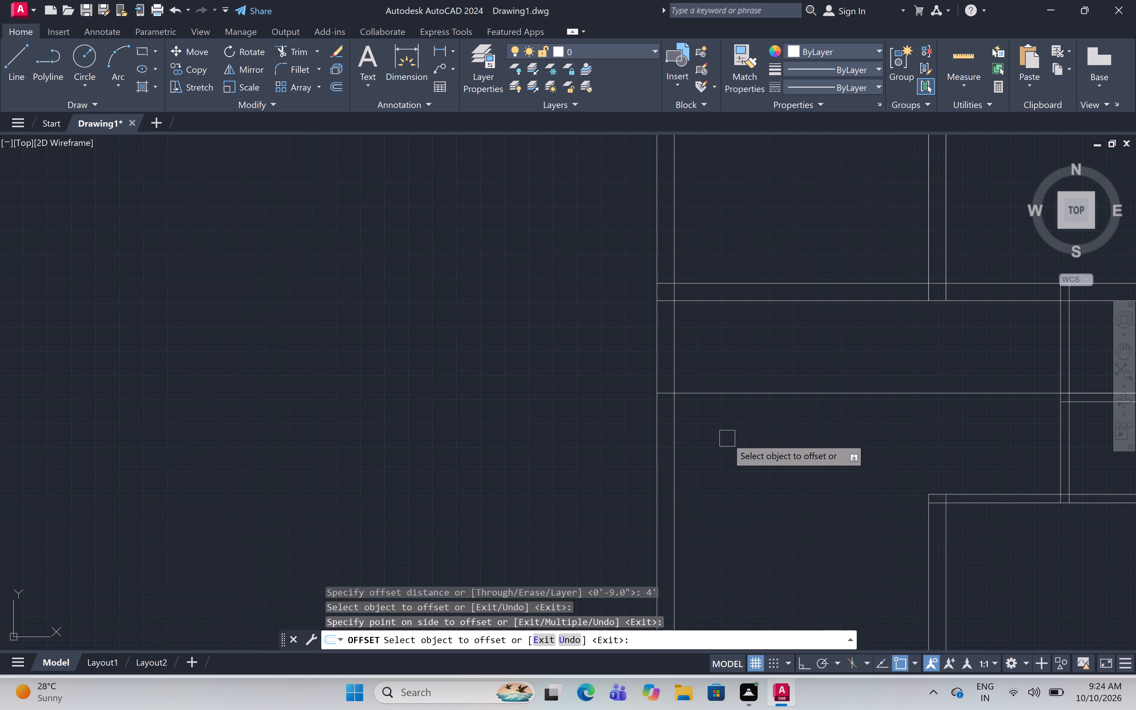
{"action": "key", "text": "space"}
Offset the new horizontal line 4.5" south to form a thin partition wall.
{"action": "key", "text": "space"}
{"action": "type", "text": "4.5"}
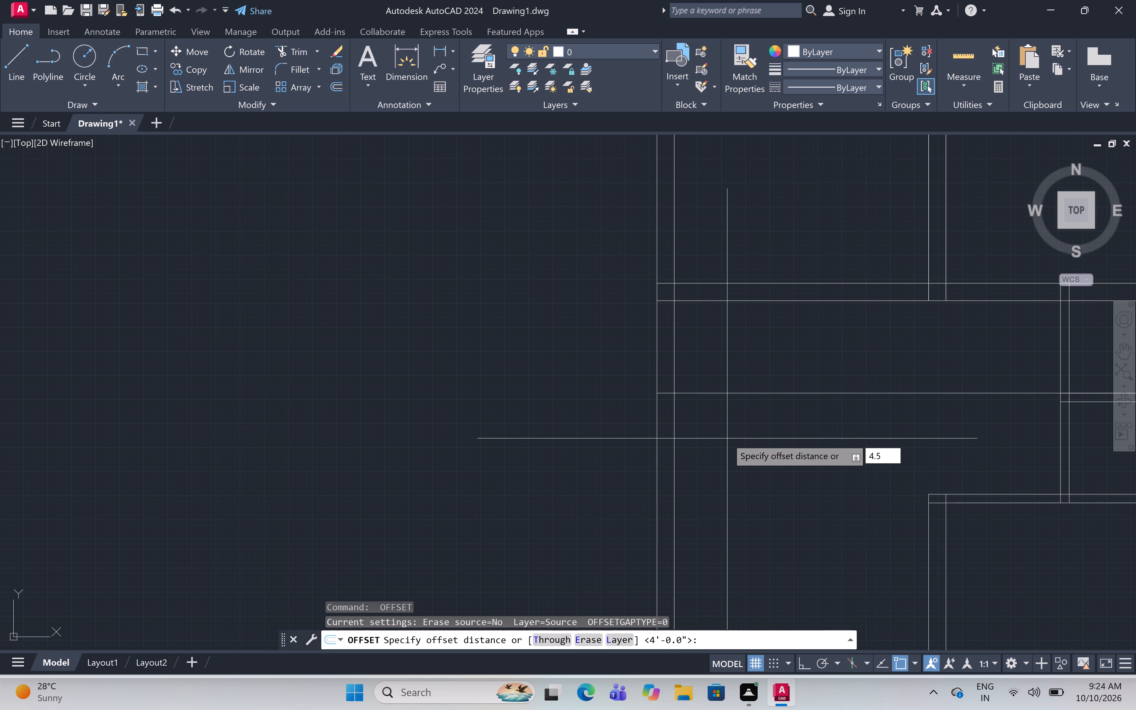
{"action": "type", "text": "\""}
{"action": "key", "text": "space"}
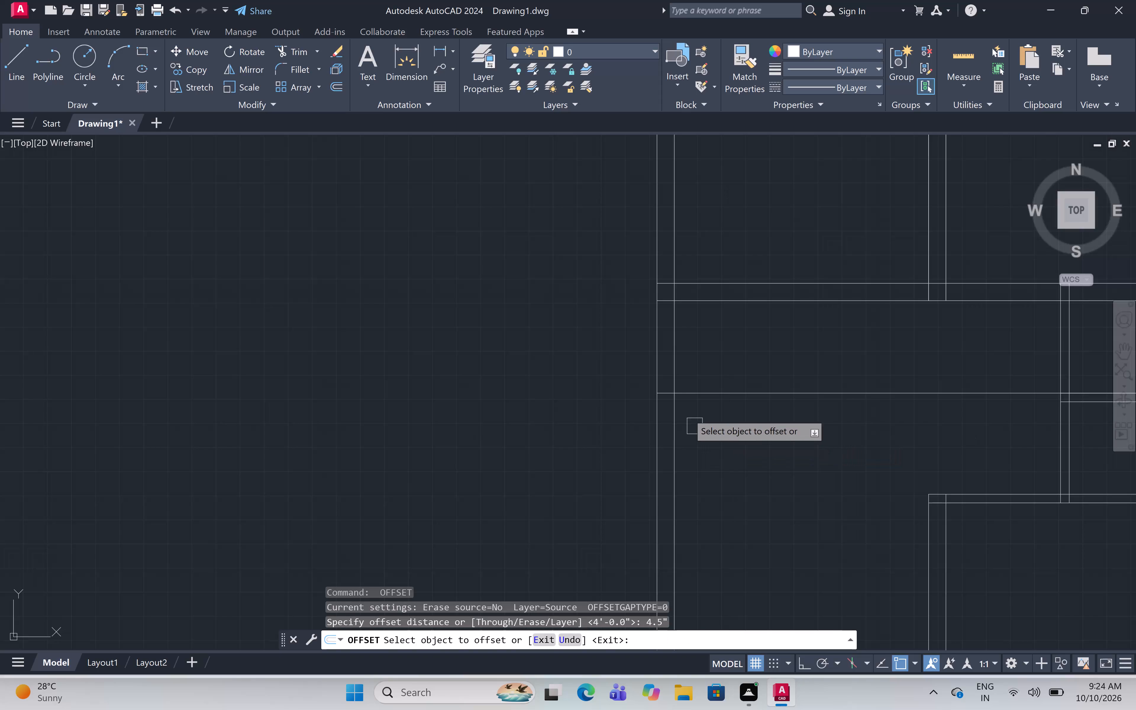
{"action": "left_click", "coordinate": [700, 390]}
{"action": "left_click", "coordinate": [689, 532]}
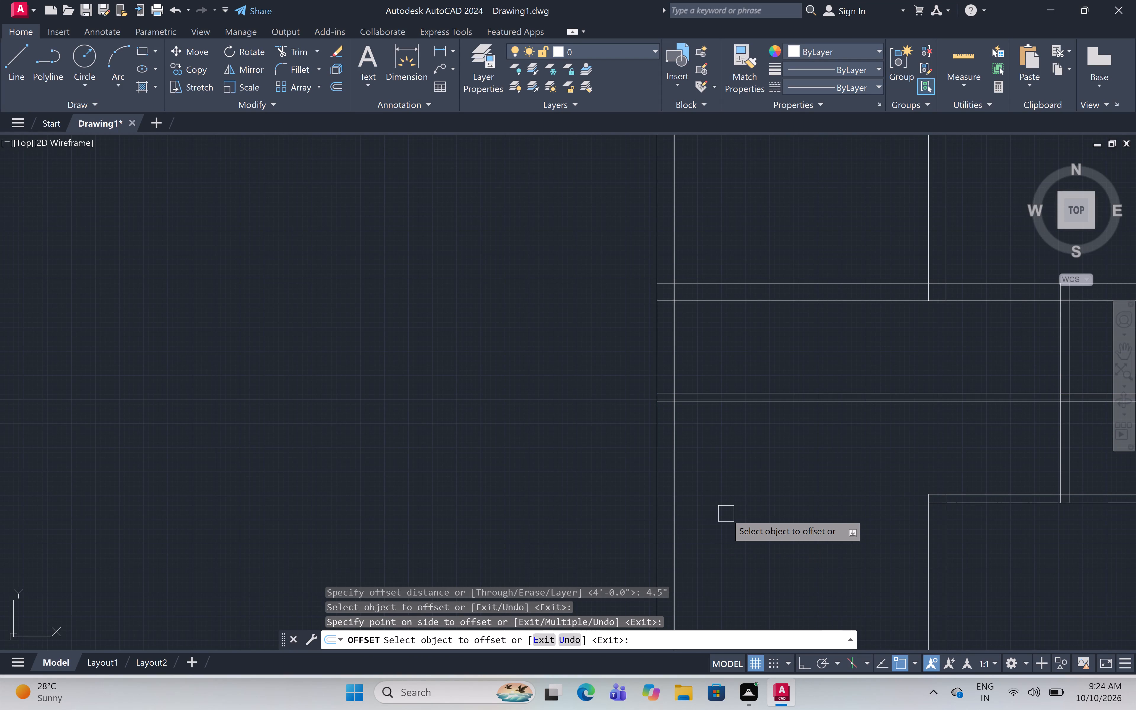
{"action": "key", "text": "Escape"}
Offset the inner face of the west wall 7' east to set the width of the small west room.
{"action": "type", "text": "off"}
{"action": "key", "text": "space"}
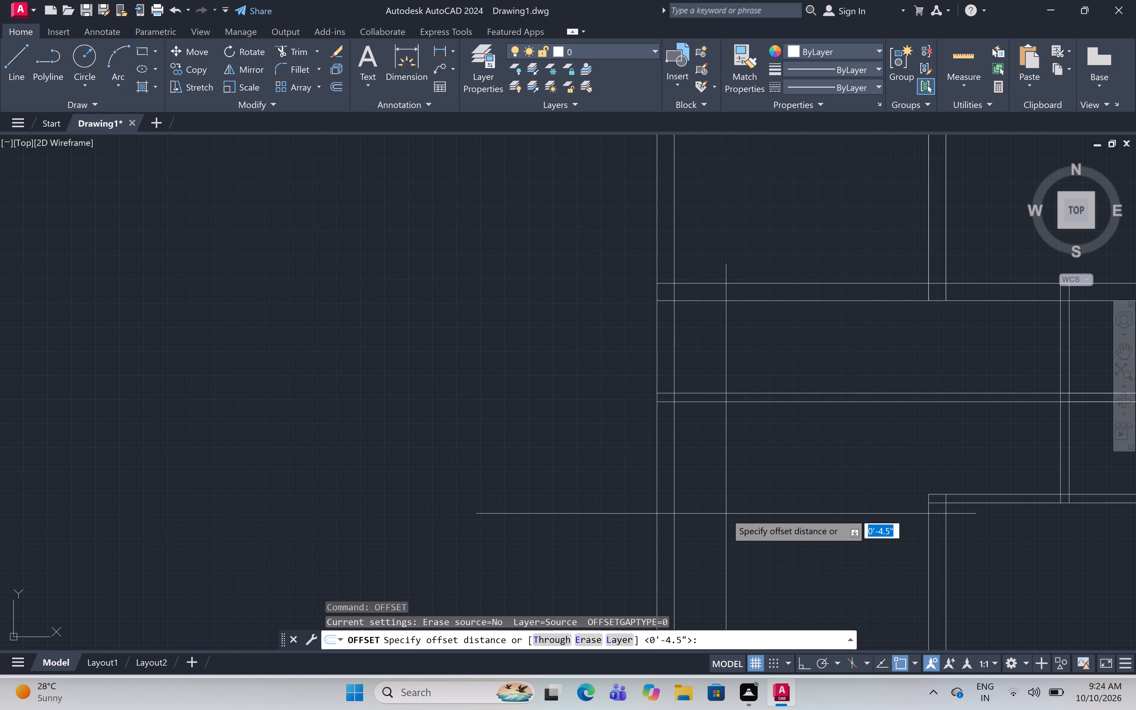
{"action": "key", "text": "7"}
{"action": "type", "text": "'"}
{"action": "key", "text": "space"}
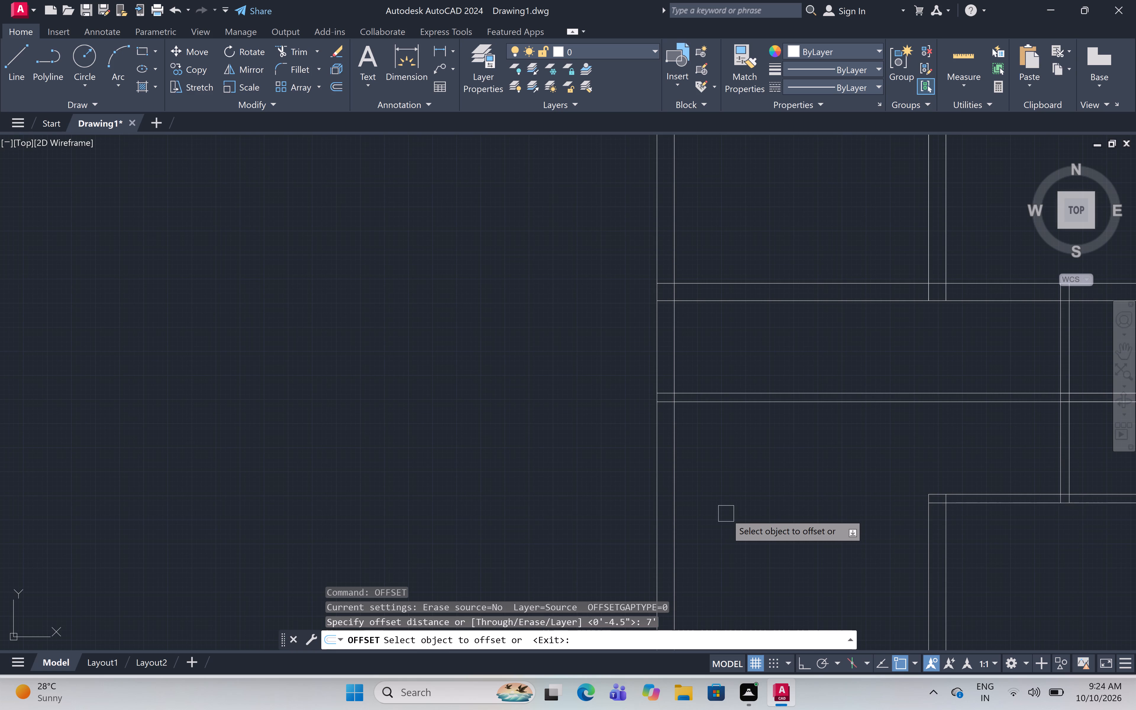
{"action": "left_click", "coordinate": [669, 336]}
{"action": "left_click", "coordinate": [788, 356]}
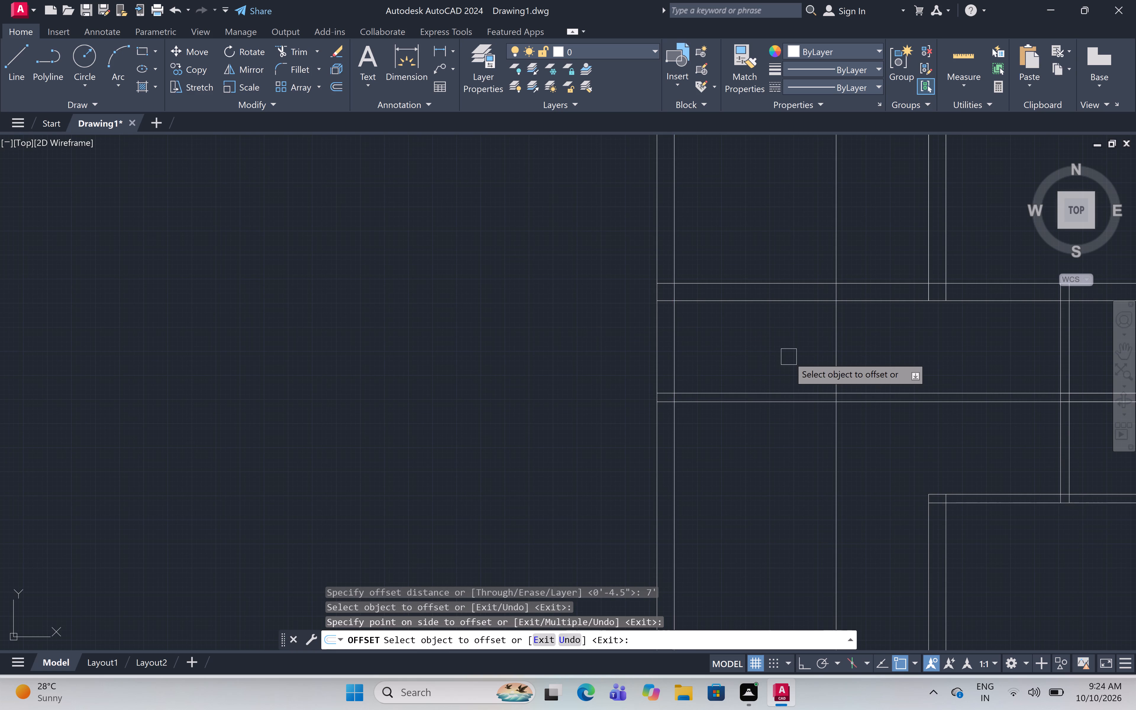
{"action": "key", "text": "space"}
Offset the new vertical line 4.5" east to form the east partition of the small west room.
{"action": "key", "text": "space"}
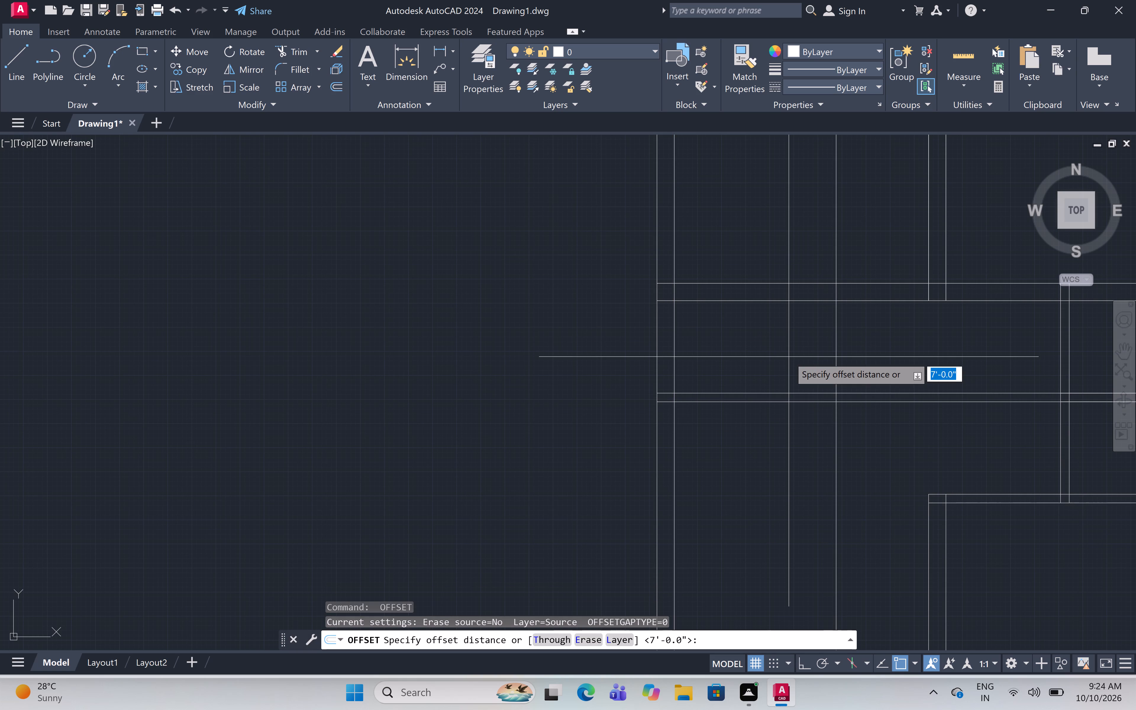
{"action": "key", "text": "4"}
{"action": "type", "text": ".5"}
{"action": "key", "text": "shift+quotedbl"}
{"action": "key", "text": "space"}
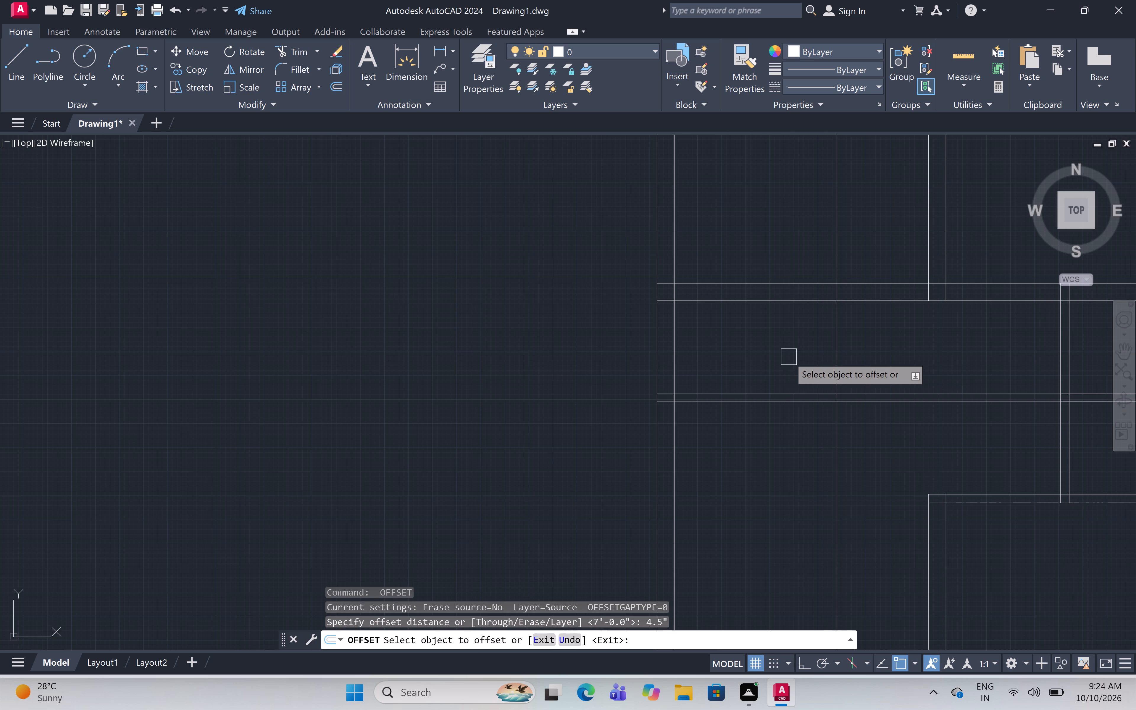
{"action": "left_click", "coordinate": [840, 341]}
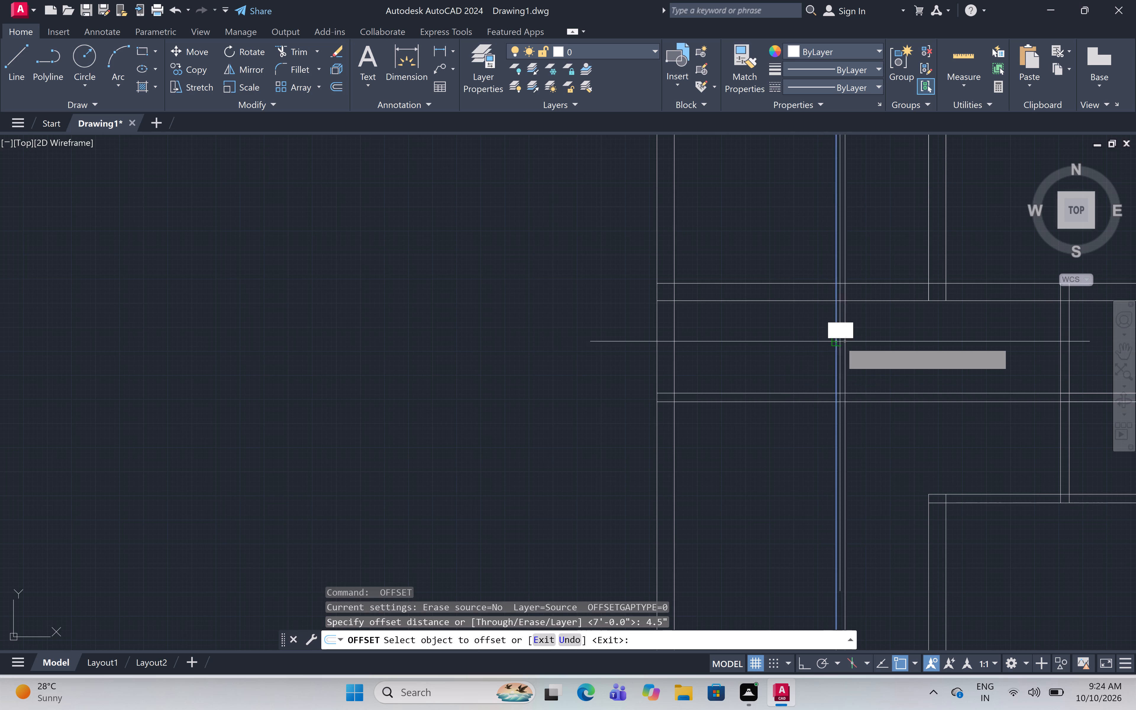
{"action": "left_click", "coordinate": [881, 350]}
{"action": "key", "text": "Escape"}
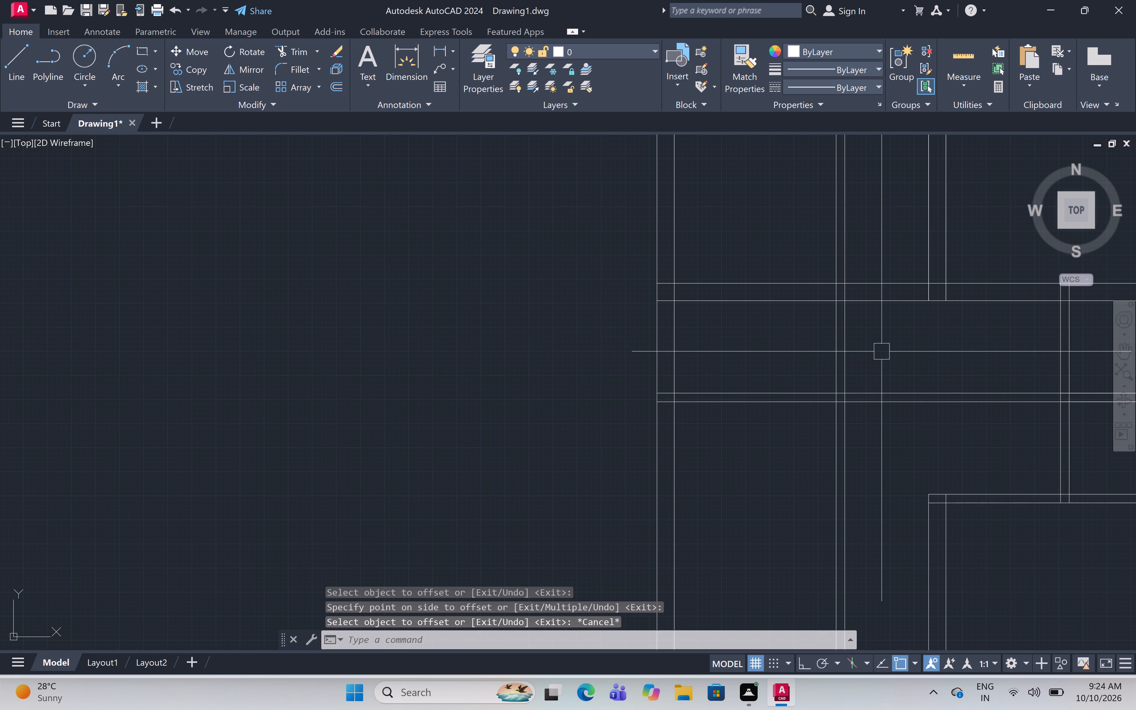
Trim both lines of the new 4.5" vertical partition where they cross the northwest room.
{"action": "type", "text": "tr"}
{"action": "key", "text": "space"}
{"action": "scroll", "coordinate": [880, 344], "scroll_direction": "down", "scroll_amount": 2}
{"action": "double_click", "coordinate": [863, 266]}
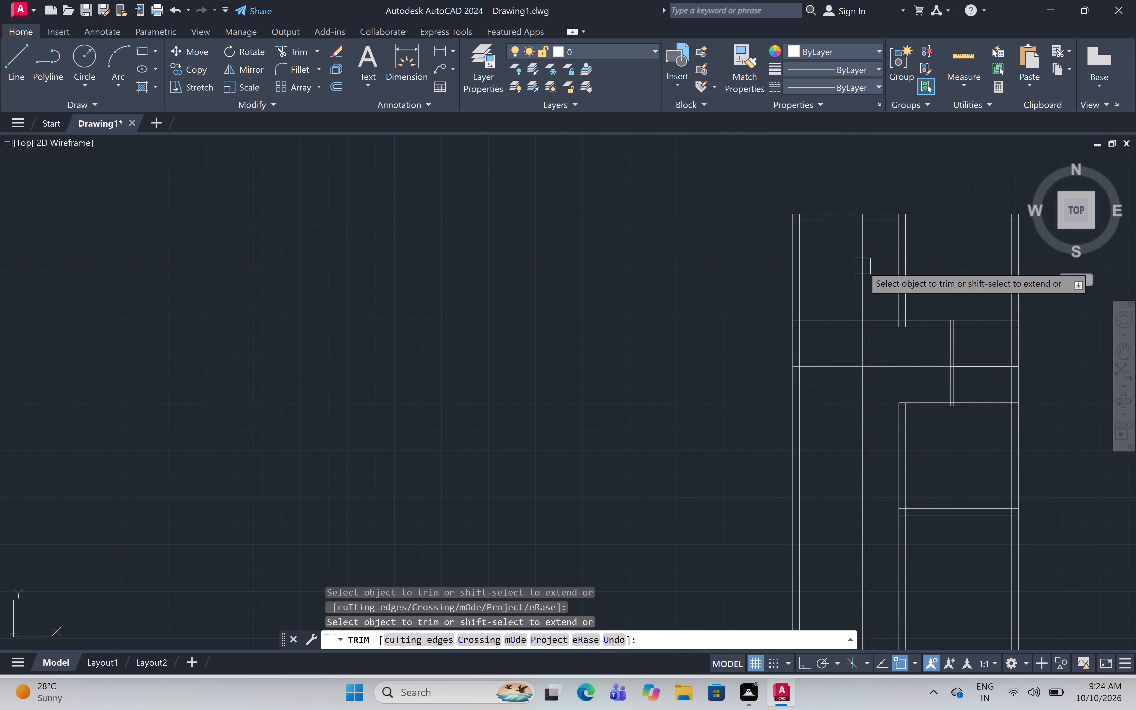
{"action": "left_click", "coordinate": [862, 263]}
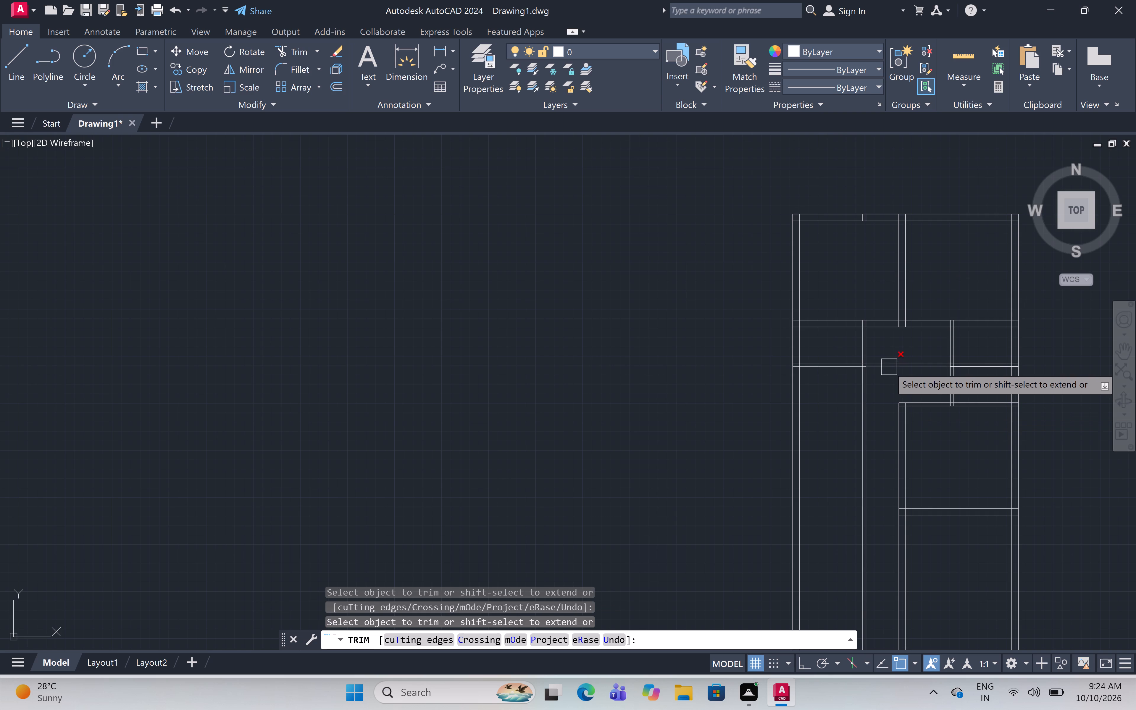
Trim both lines of the new 4.5" horizontal partition between the new vertical partition and the small east rooms.
{"action": "left_click", "coordinate": [889, 367]}
{"action": "left_click", "coordinate": [888, 364]}
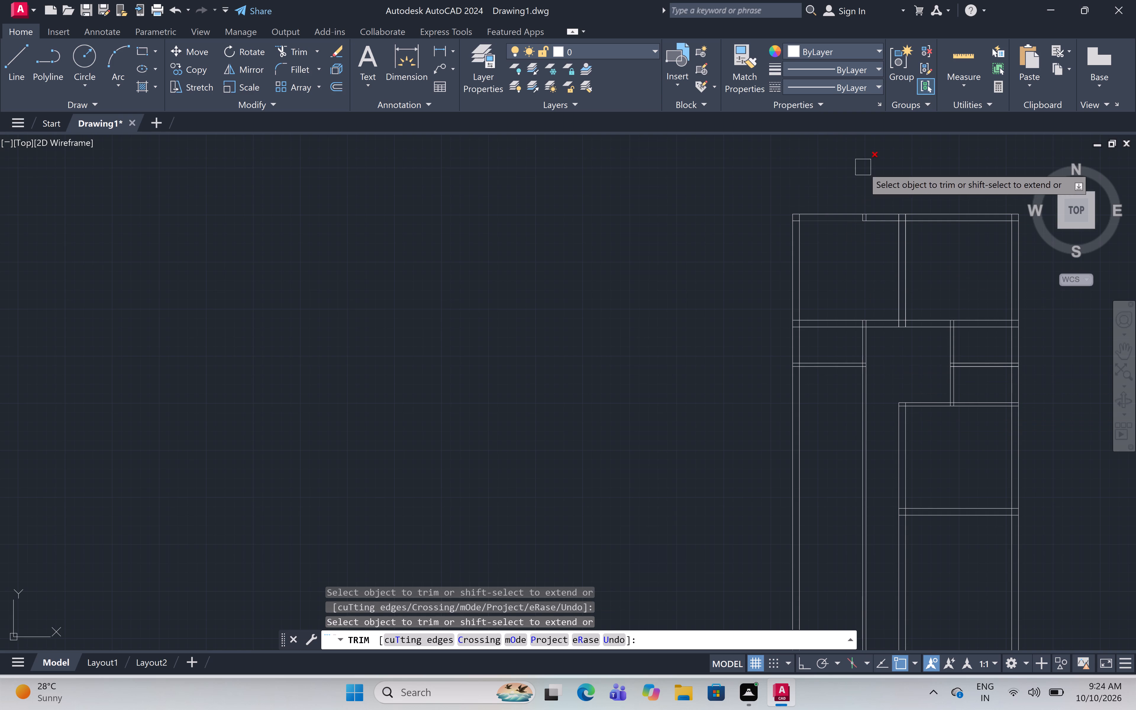
Trim the two short leftover partition lines inside the north wall above the northwest room.
{"action": "scroll", "coordinate": [862, 208], "scroll_direction": "up", "scroll_amount": 6}
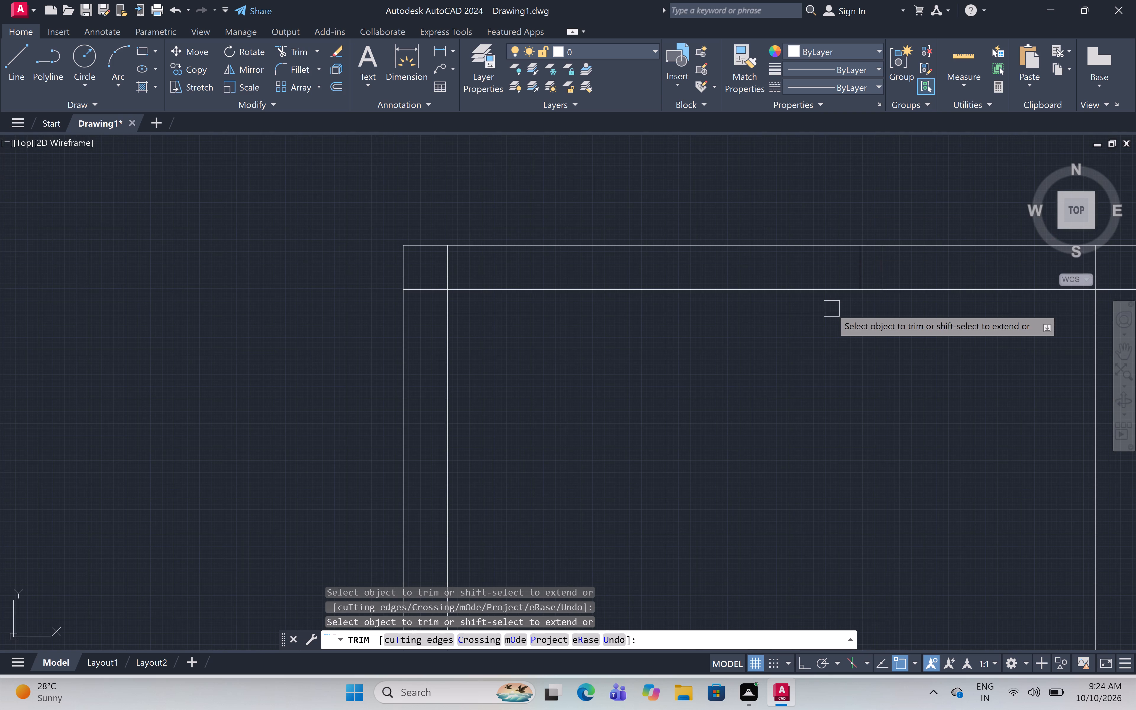
{"action": "left_click", "coordinate": [856, 273]}
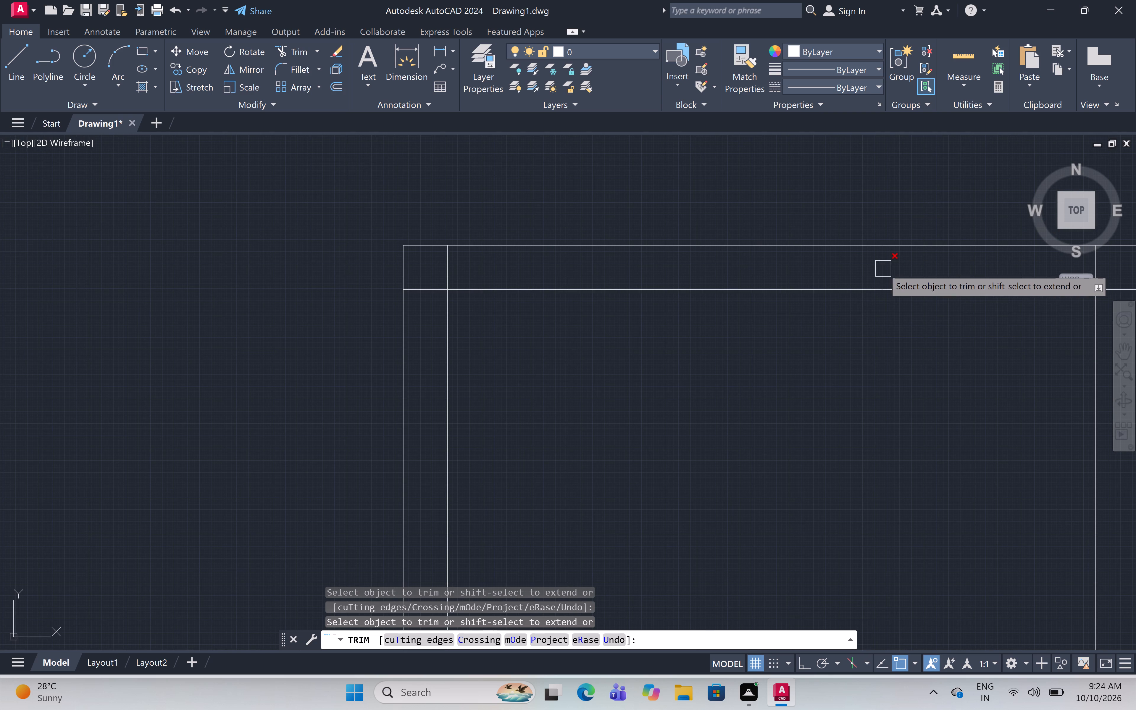
{"action": "left_click", "coordinate": [881, 268]}
{"action": "scroll", "coordinate": [865, 267], "scroll_direction": "down", "scroll_amount": 7}
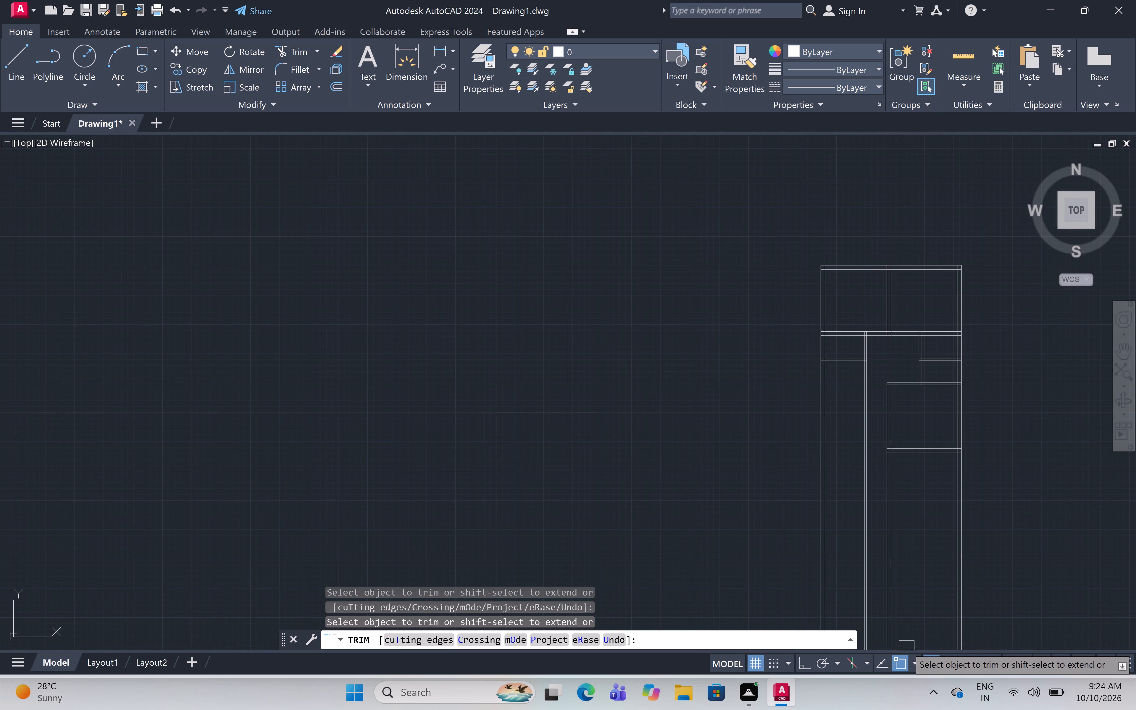
Trim both lines of the 4.5" vertical partition south of the small west room.
{"action": "middle_click", "coordinate": [1135, 0]}
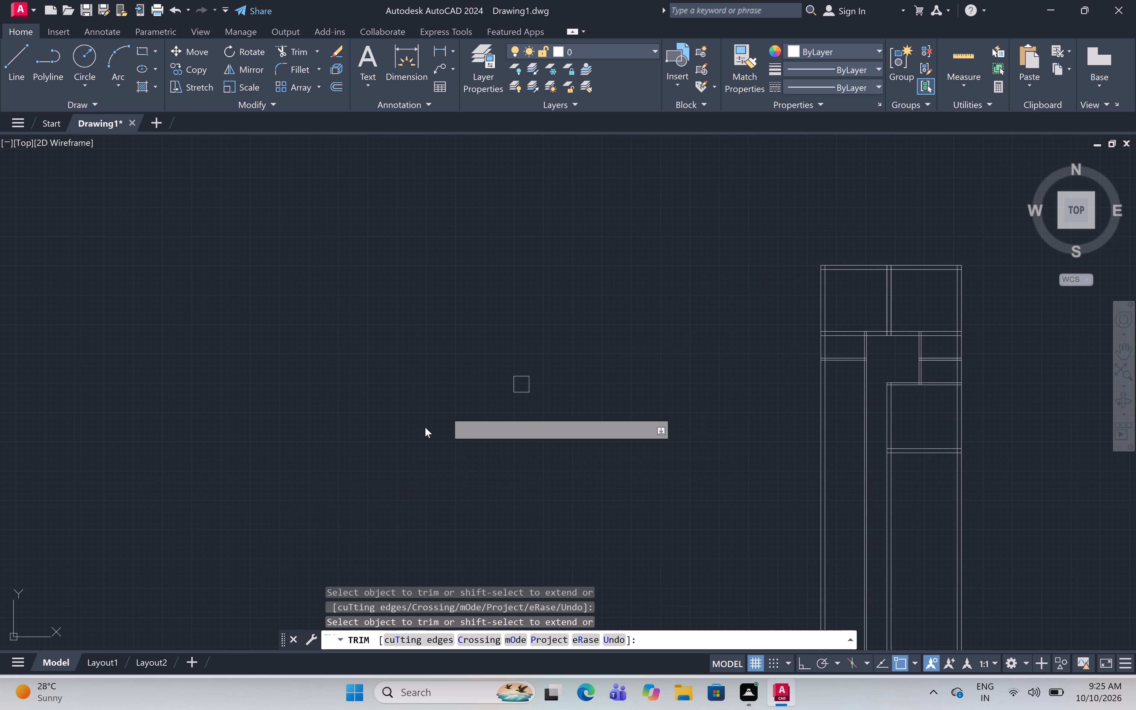
{"action": "middle_click_drag", "start_coordinate": [498, 439], "coordinate": [102, 417]}
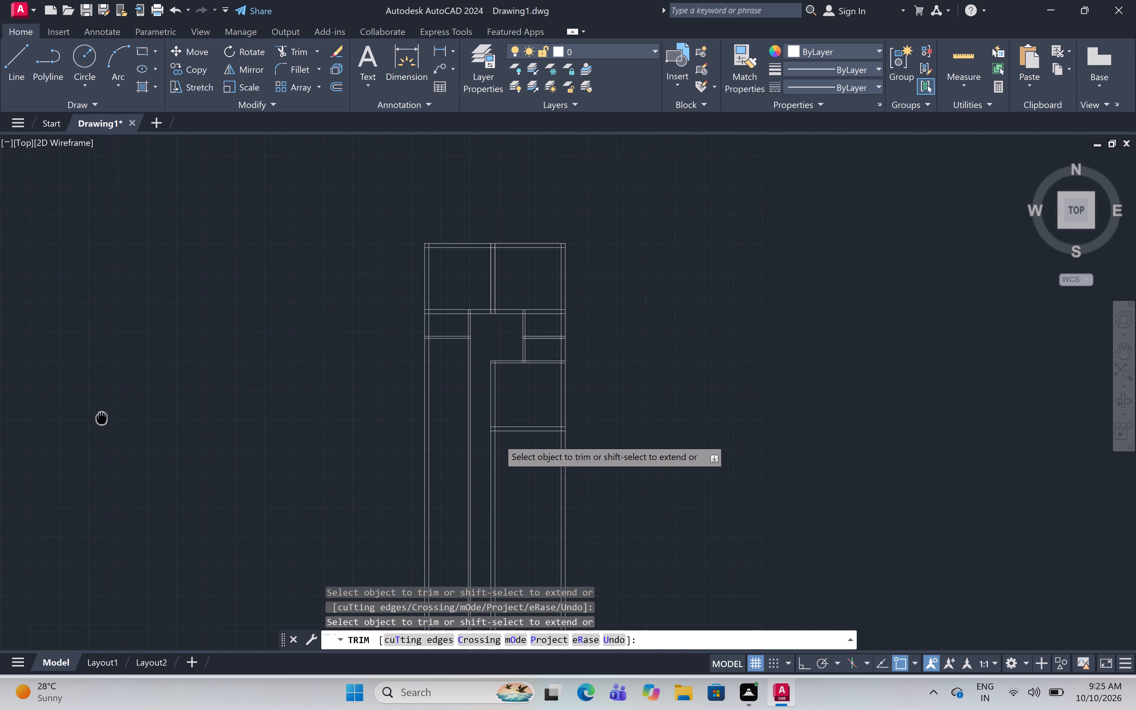
{"action": "middle_click_drag", "start_coordinate": [102, 417], "coordinate": [103, 391]}
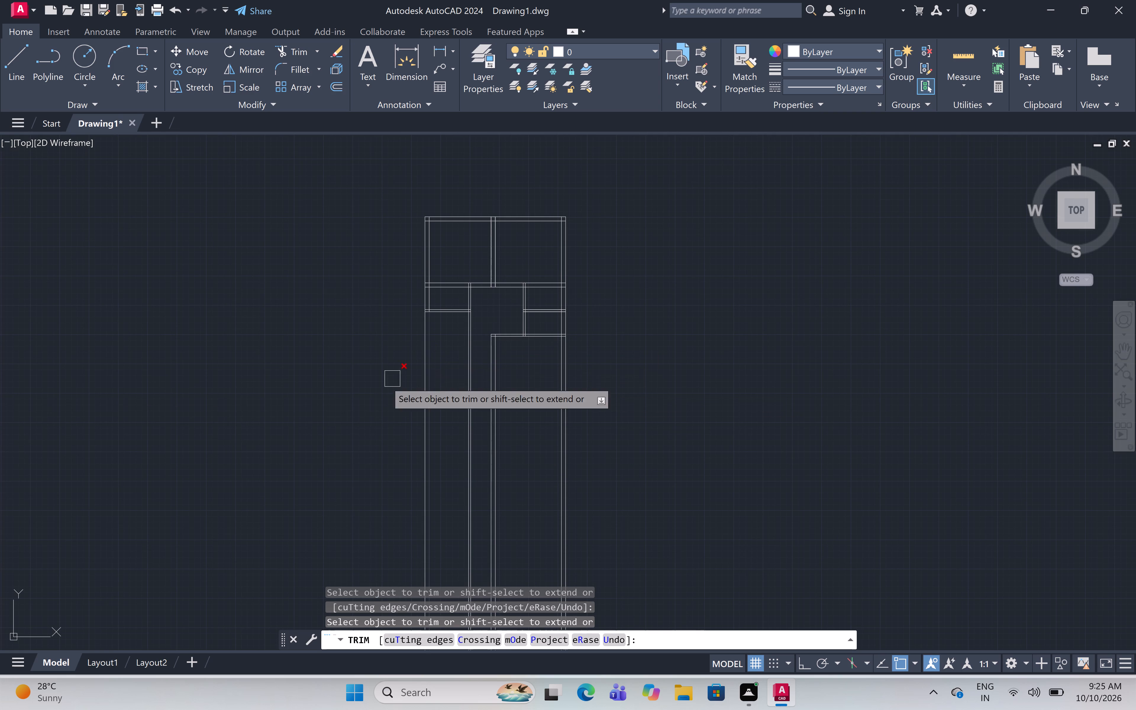
{"action": "scroll", "coordinate": [287, 357], "scroll_direction": "up", "scroll_amount": 2}
{"action": "scroll", "coordinate": [426, 326], "scroll_direction": "down", "scroll_amount": 1}
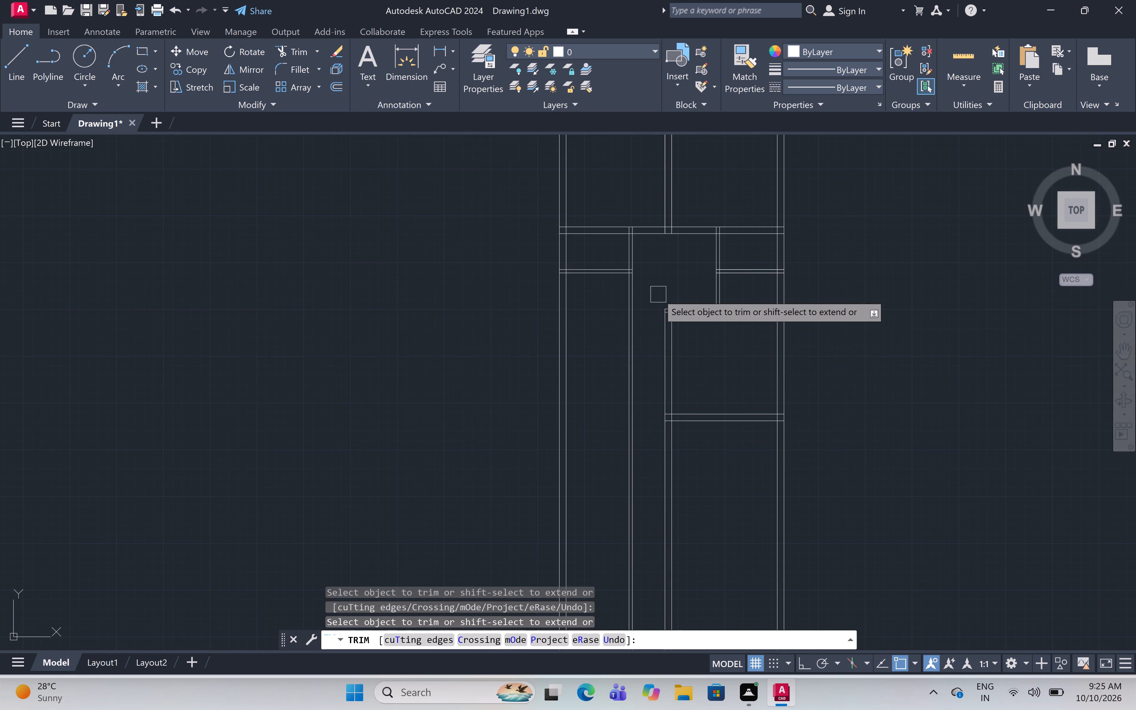
{"action": "scroll", "coordinate": [658, 294], "scroll_direction": "up", "scroll_amount": 1}
{"action": "middle_click_drag", "start_coordinate": [658, 293], "coordinate": [659, 239]}
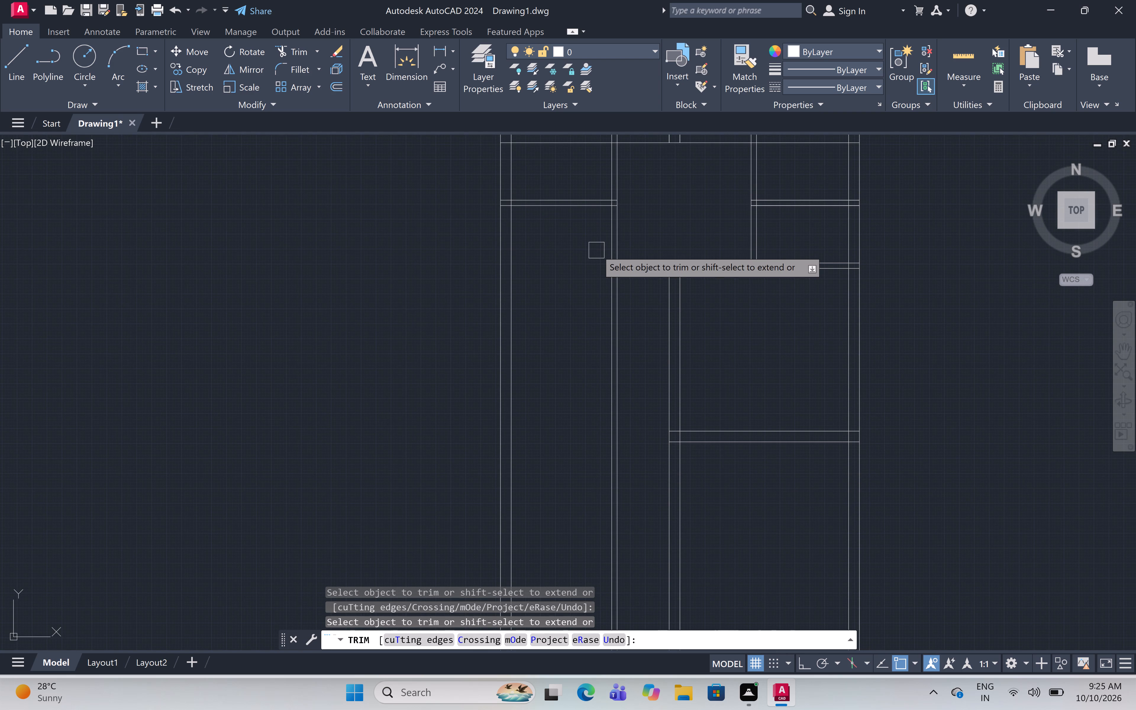
{"action": "left_click", "coordinate": [592, 244]}
{"action": "left_click", "coordinate": [622, 244]}
{"action": "scroll", "coordinate": [622, 243], "scroll_direction": "down", "scroll_amount": 2}
{"action": "middle_click_drag", "start_coordinate": [622, 243], "coordinate": [621, 279]}
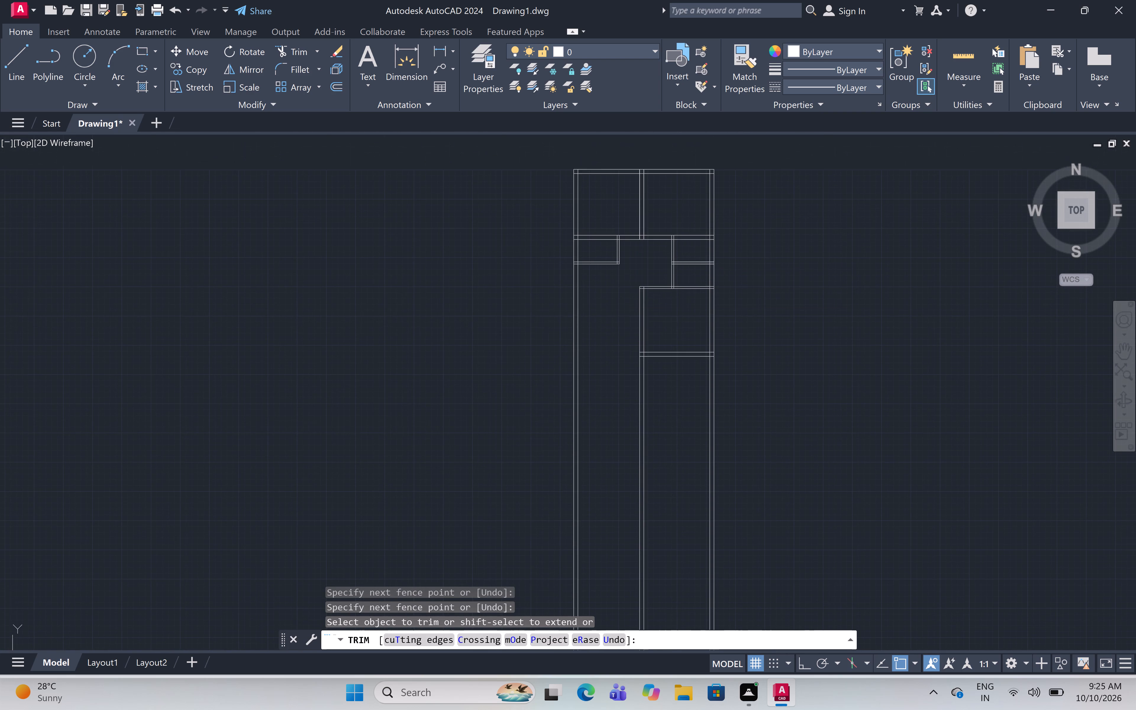
{"action": "scroll", "coordinate": [626, 410], "scroll_direction": "up", "scroll_amount": 2}
{"action": "middle_click_drag", "start_coordinate": [626, 406], "coordinate": [619, 579]}
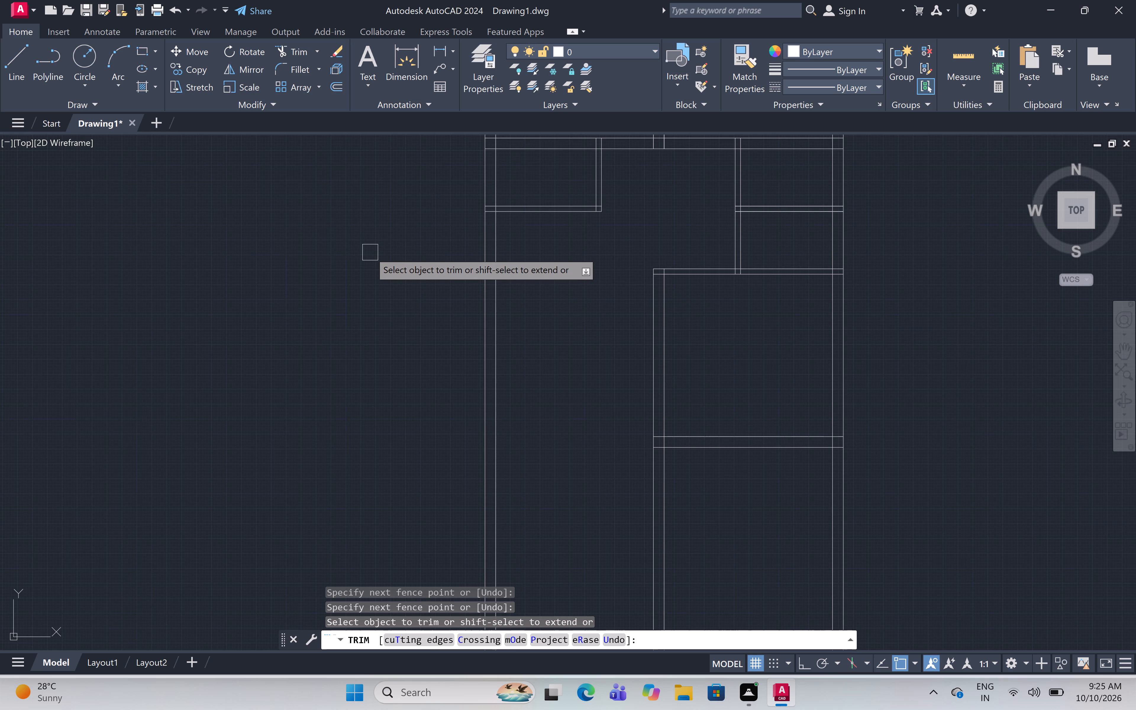
{"action": "key", "text": "Escape"}
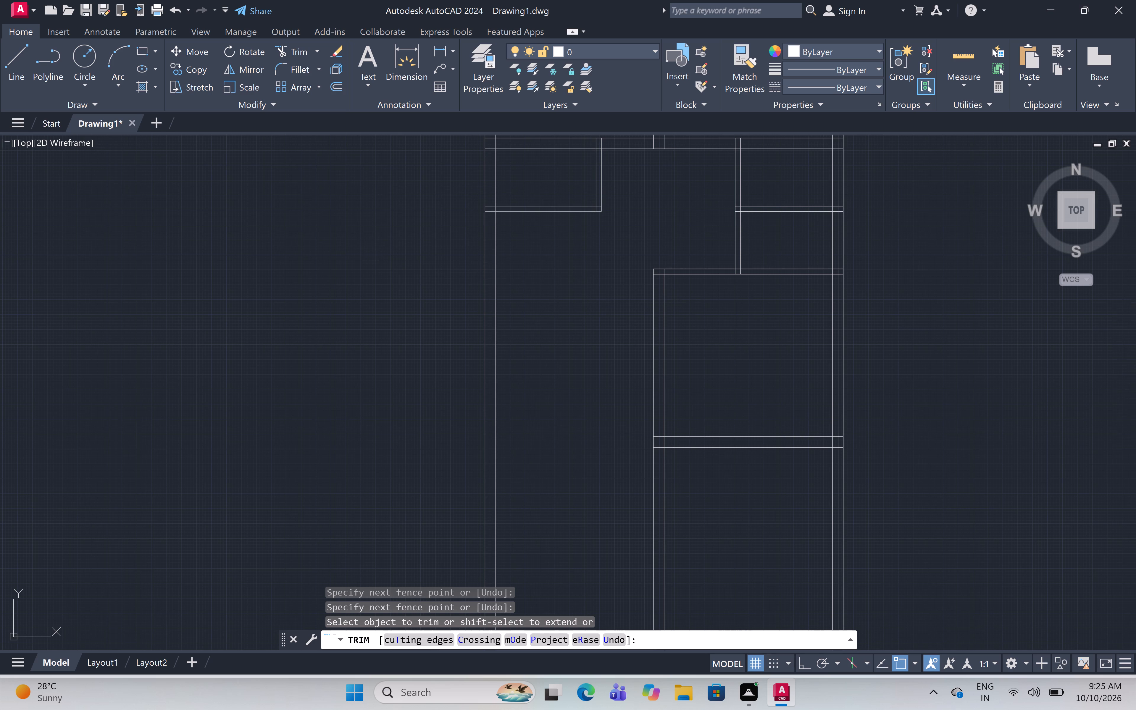
Offset the lower line of the small west room's south partition 14'1" south.
{"action": "type", "text": "off"}
{"action": "key", "text": "space"}
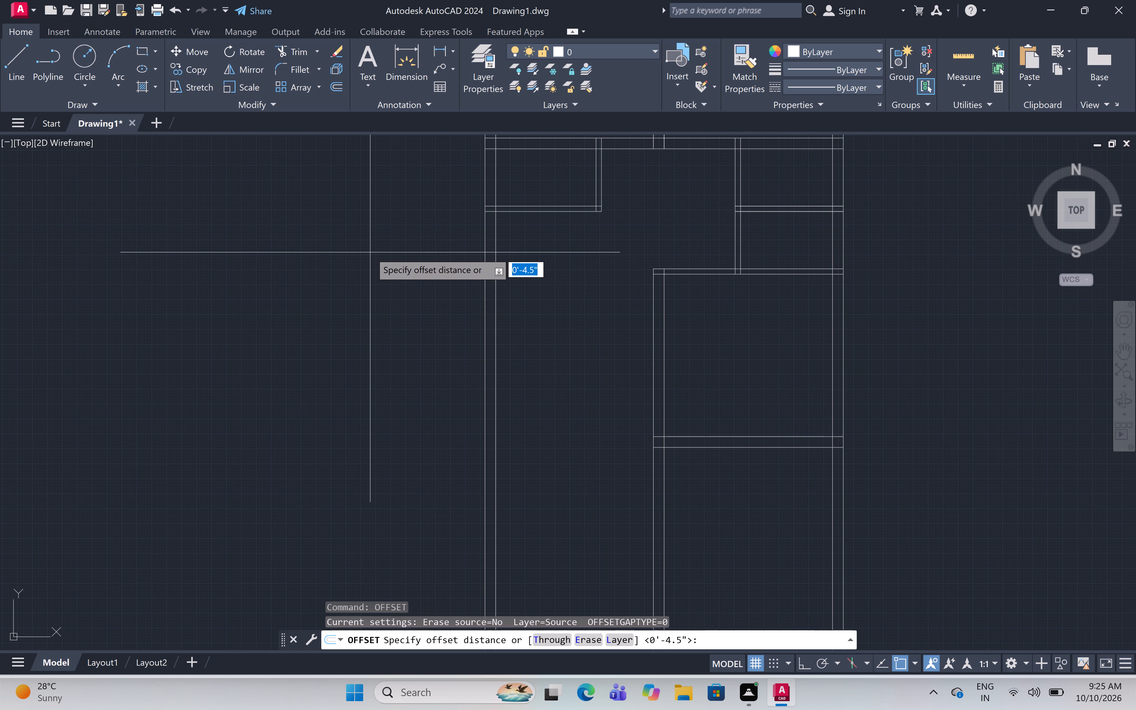
{"action": "key", "text": "1"}
{"action": "key", "text": "4"}
{"action": "type", "text": "'1"}
{"action": "type", "text": "\""}
{"action": "key", "text": "space"}
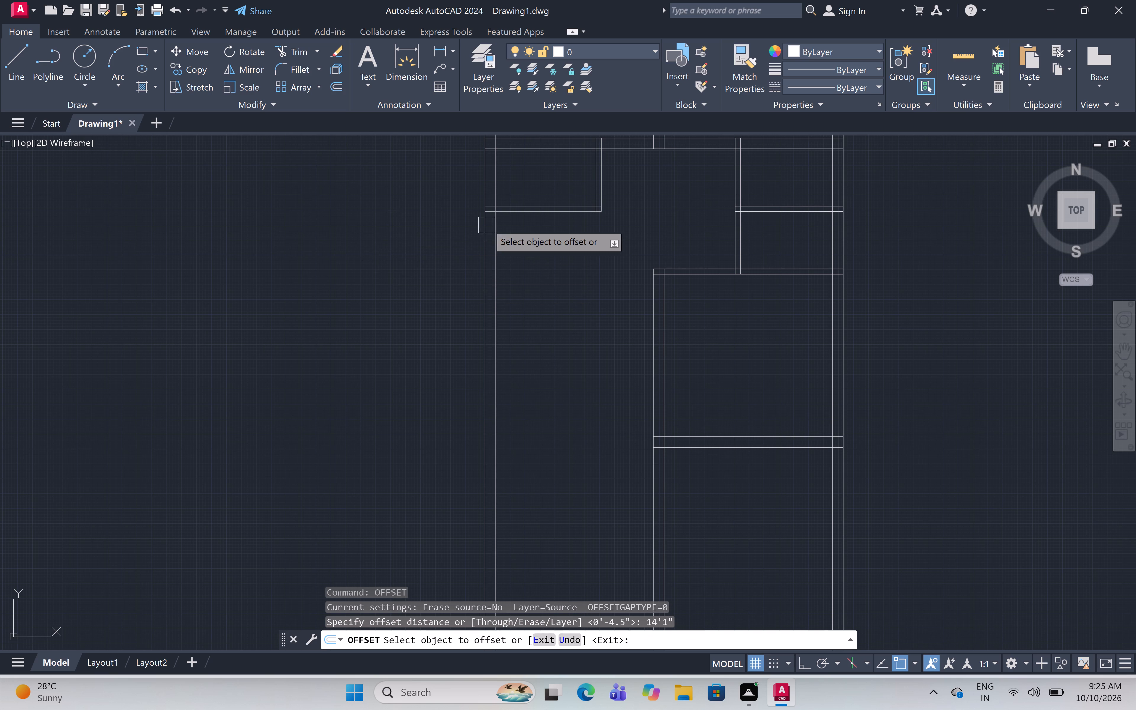
{"action": "left_click", "coordinate": [514, 217]}
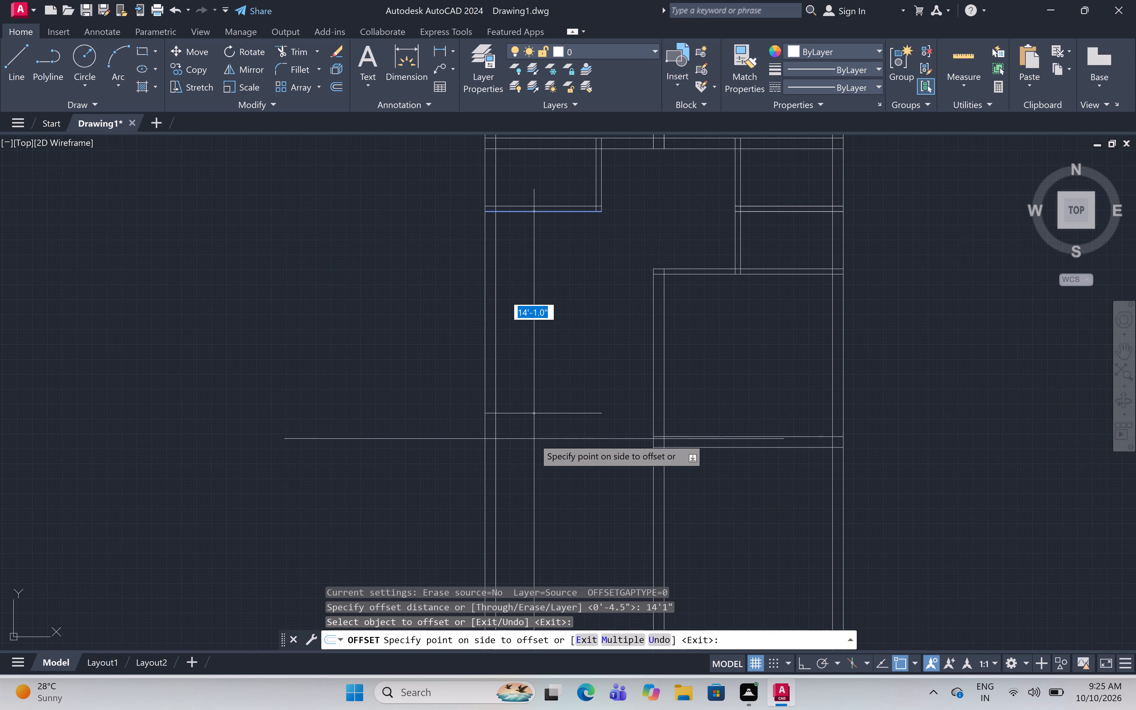
{"action": "left_click", "coordinate": [534, 448]}
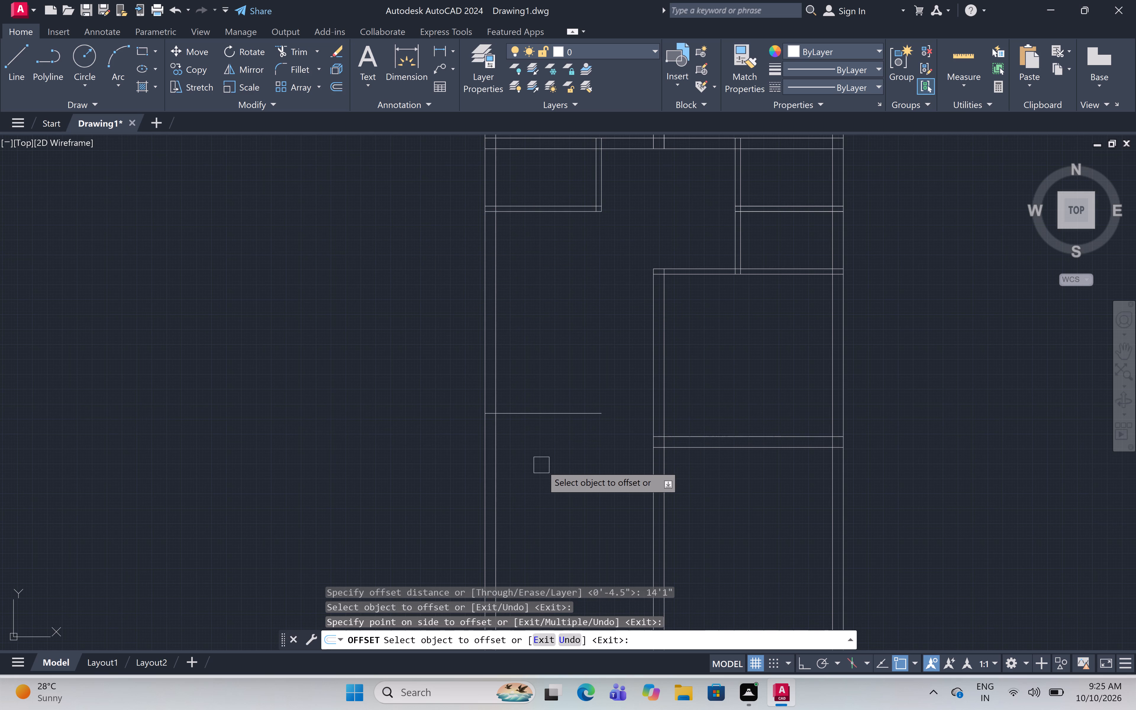
{"action": "key", "text": "space"}
Offset the new horizontal line 4.5" south to give the partition its thickness.
{"action": "key", "text": "space"}
{"action": "type", "text": "4"}
{"action": "type", "text": ".5"}
{"action": "type", "text": "\""}
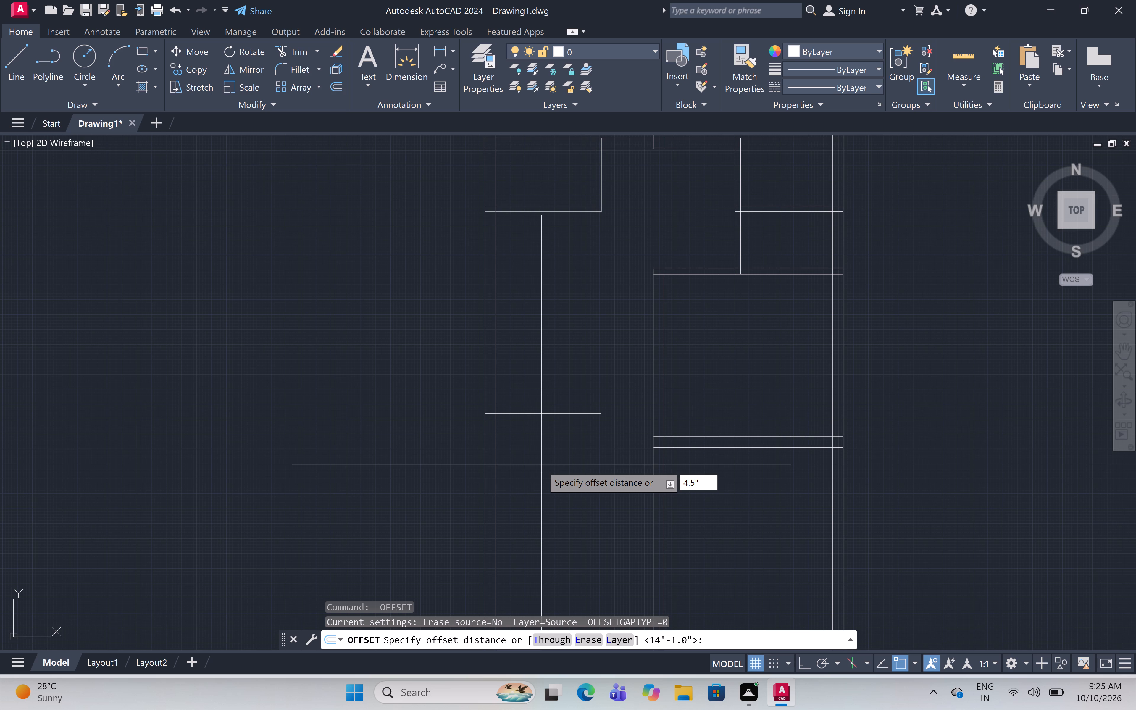
{"action": "key", "text": "space"}
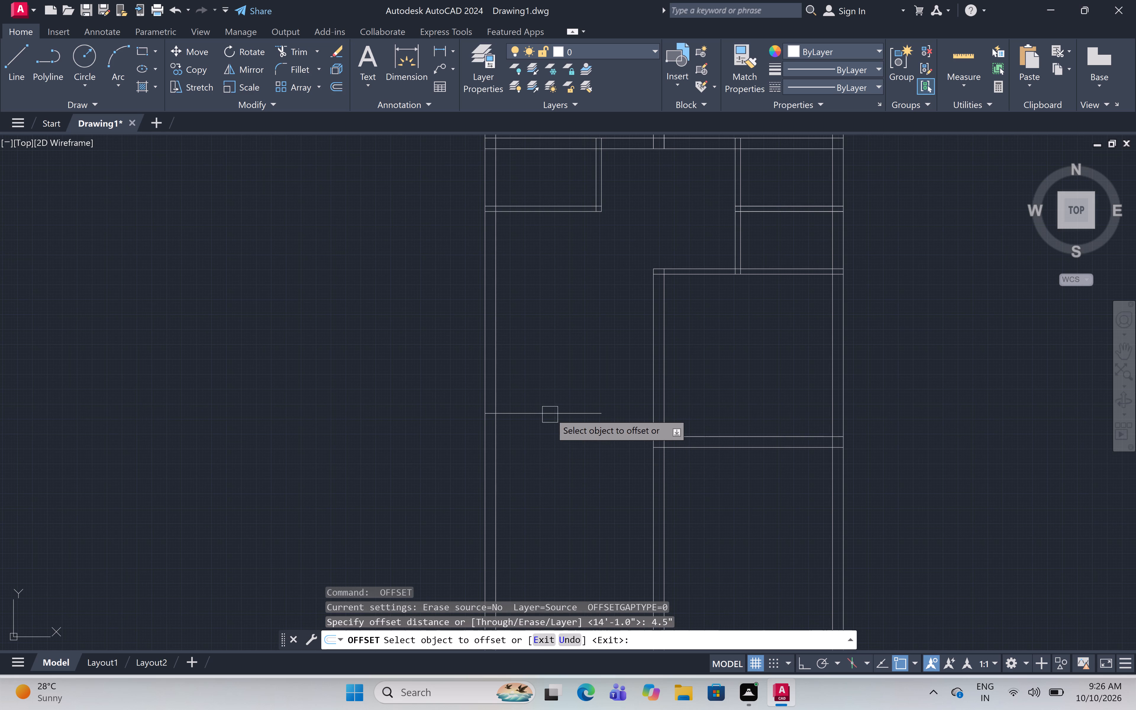
{"action": "left_click", "coordinate": [550, 413]}
{"action": "left_click", "coordinate": [518, 499]}
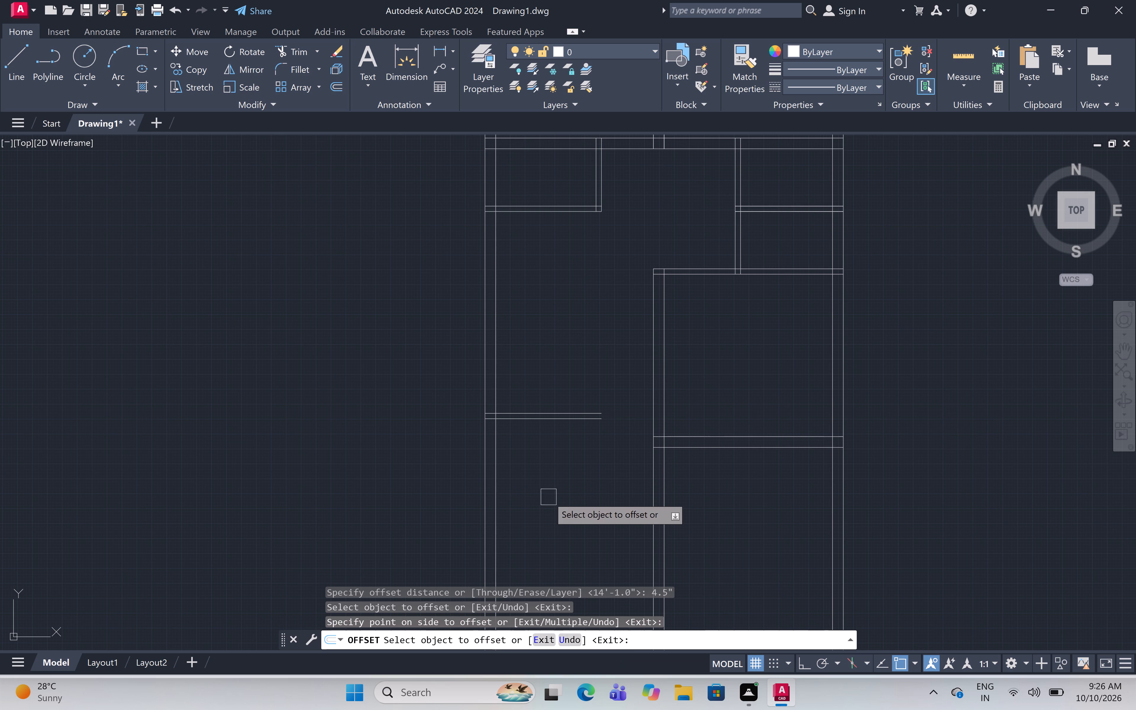
{"action": "middle_click_drag", "start_coordinate": [545, 492], "coordinate": [540, 349]}
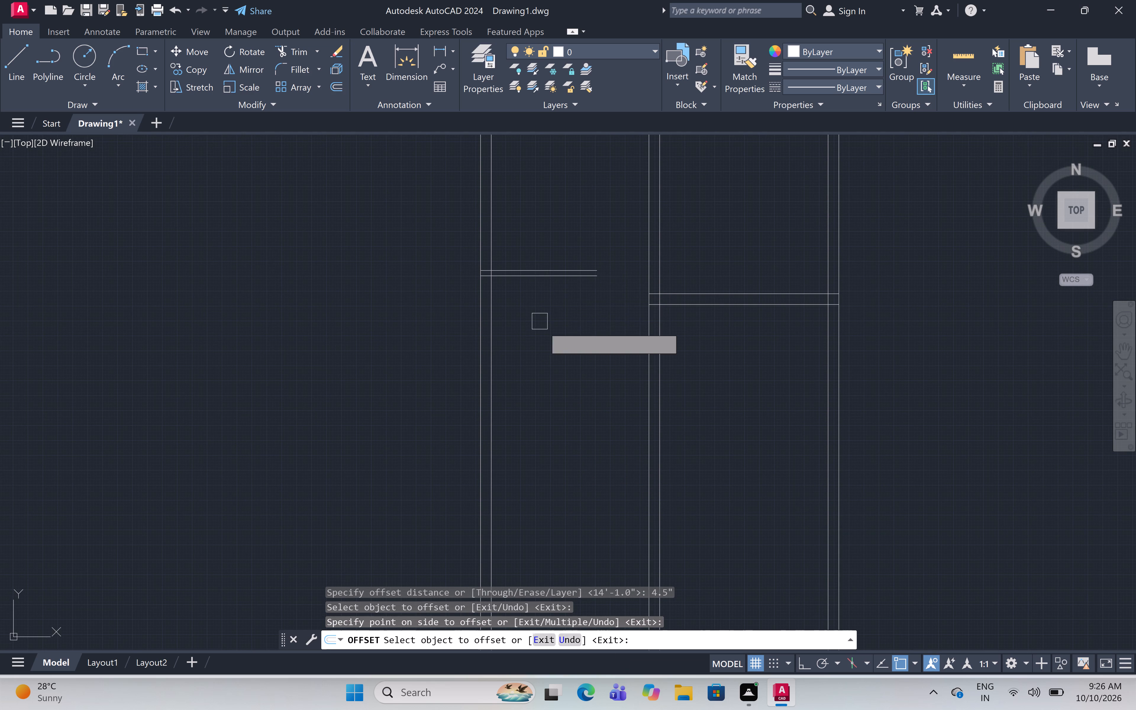
{"action": "scroll", "coordinate": [565, 387], "scroll_direction": "up", "scroll_amount": 1}
{"action": "middle_click_drag", "start_coordinate": [564, 386], "coordinate": [559, 321]}
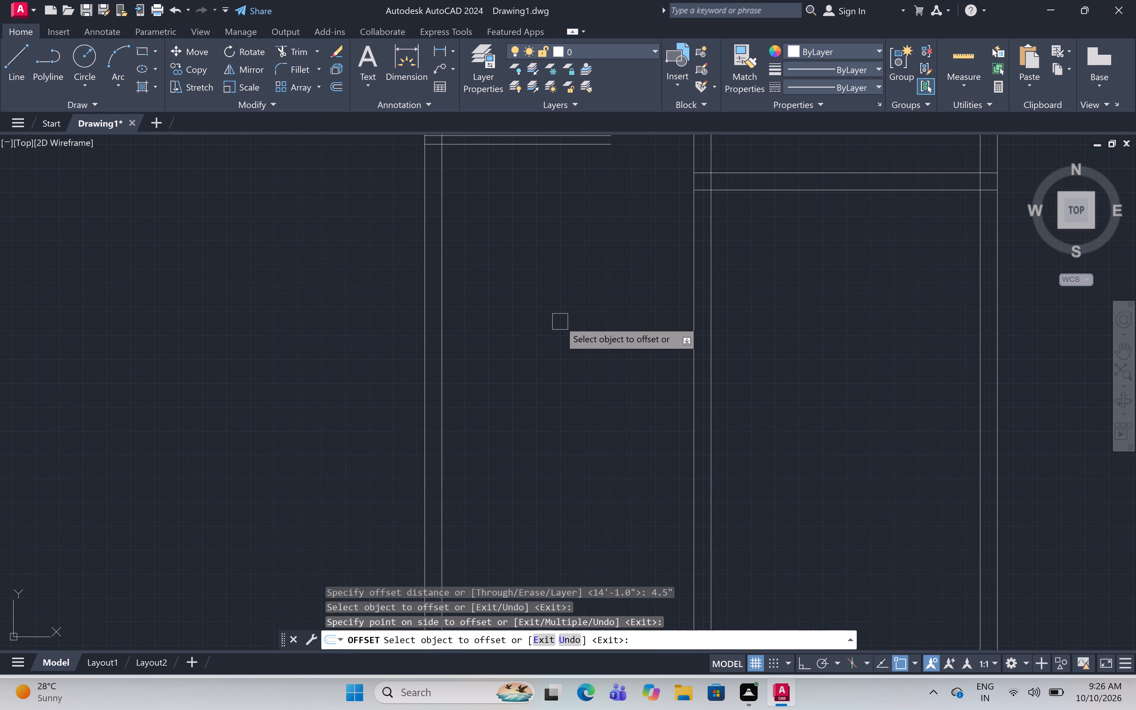
{"action": "middle_click_drag", "start_coordinate": [560, 322], "coordinate": [572, 385]}
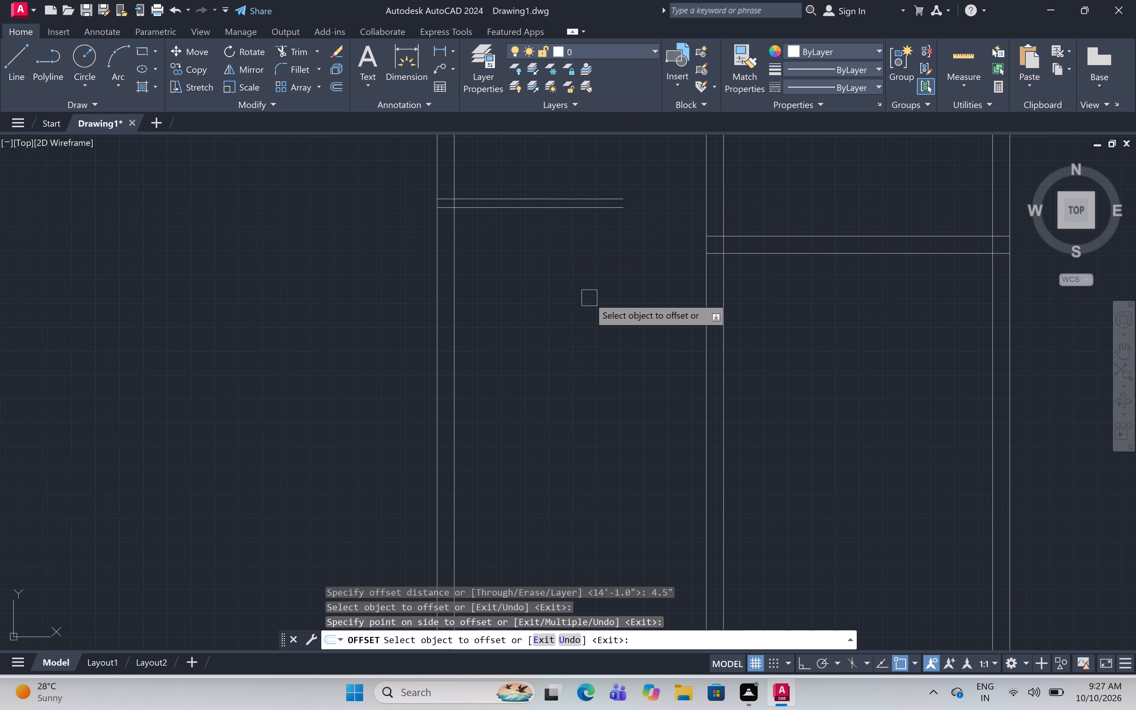
{"action": "key", "text": "Escape"}
Offset the lower line of the new 4.5" horizontal partition 8' south.
{"action": "type", "text": "off 8'"}
{"action": "key", "text": "space"}
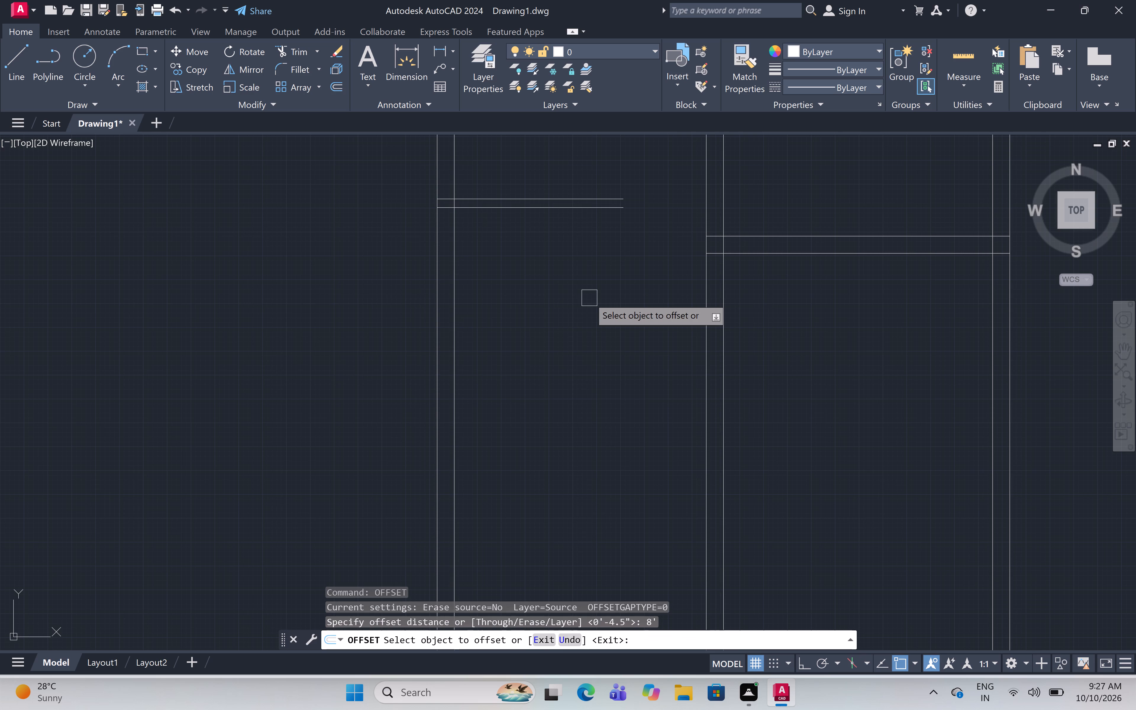
{"action": "left_click", "coordinate": [541, 213]}
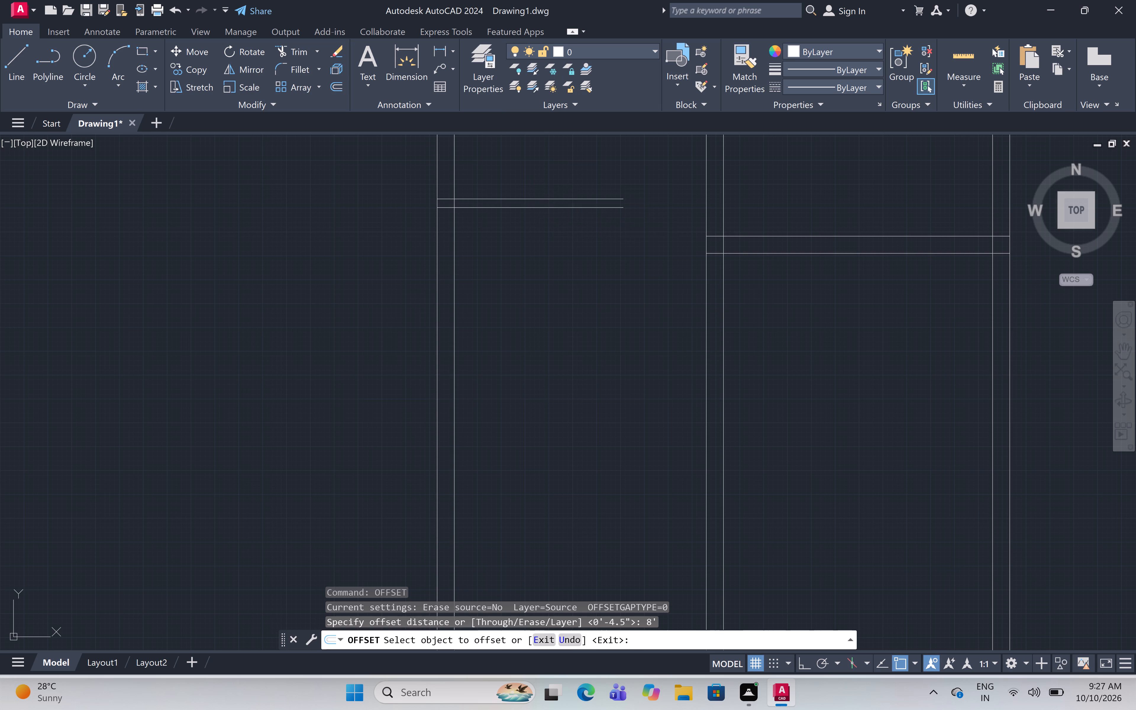
{"action": "left_click", "coordinate": [559, 421]}
{"action": "key", "text": "space"}
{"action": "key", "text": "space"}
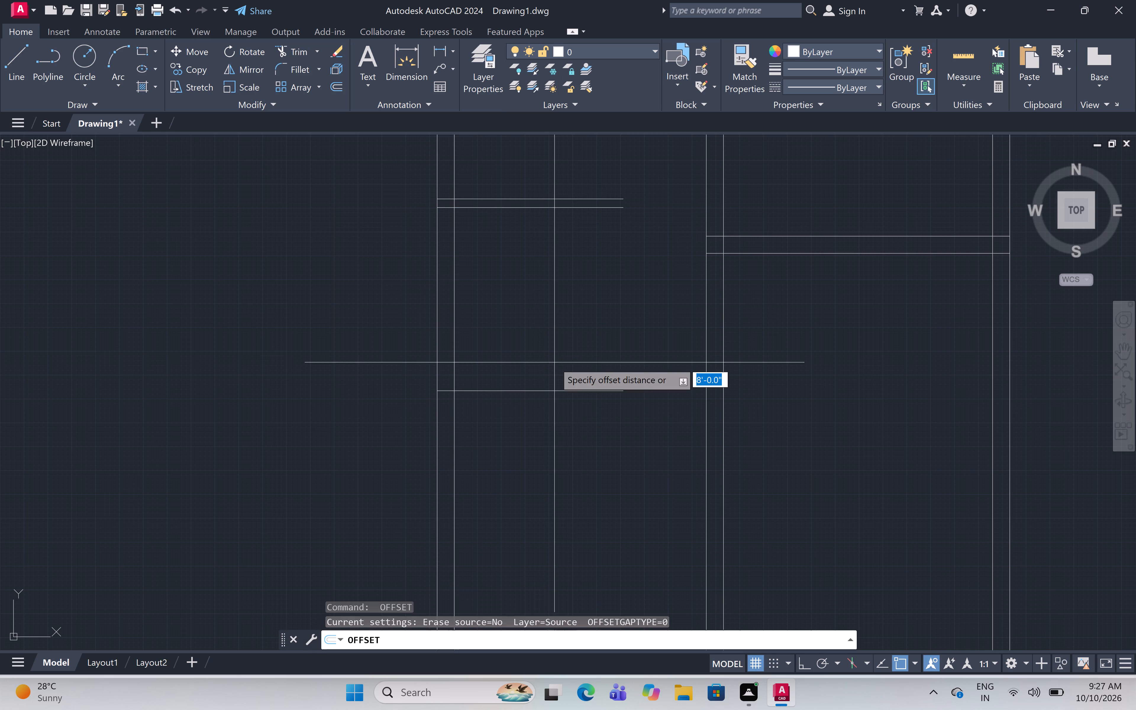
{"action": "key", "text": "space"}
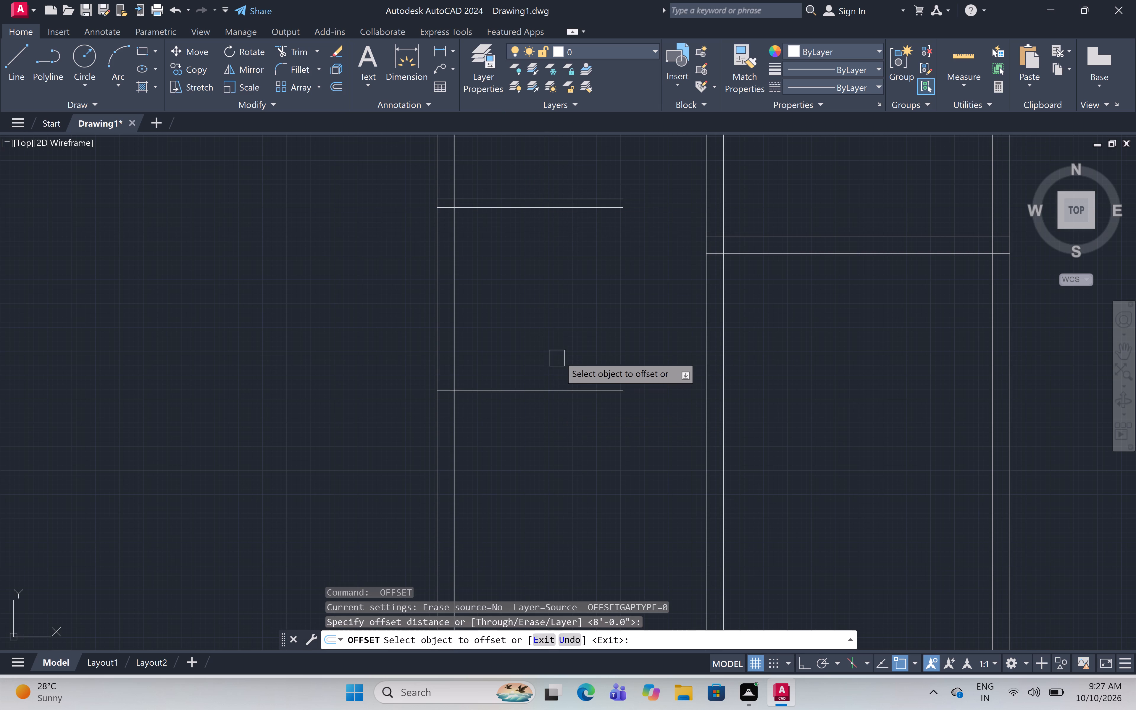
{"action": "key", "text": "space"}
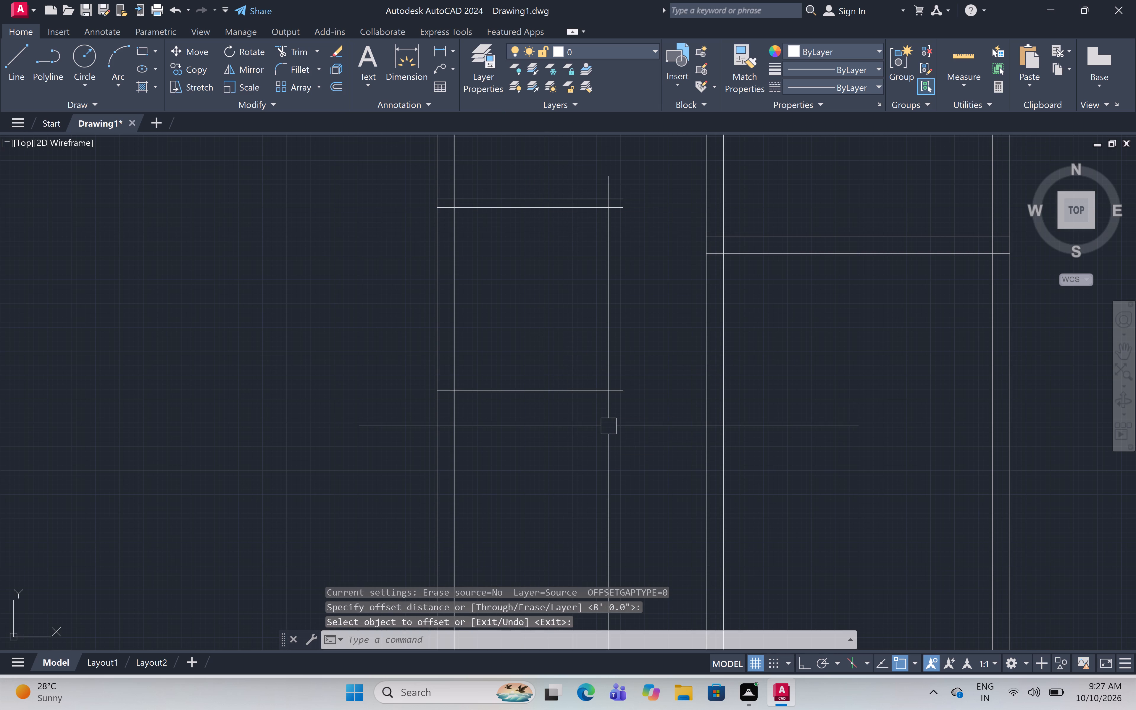
Offset the newest horizontal line 9" south to form a 9" wall.
{"action": "key", "text": "space"}
{"action": "key", "text": "9"}
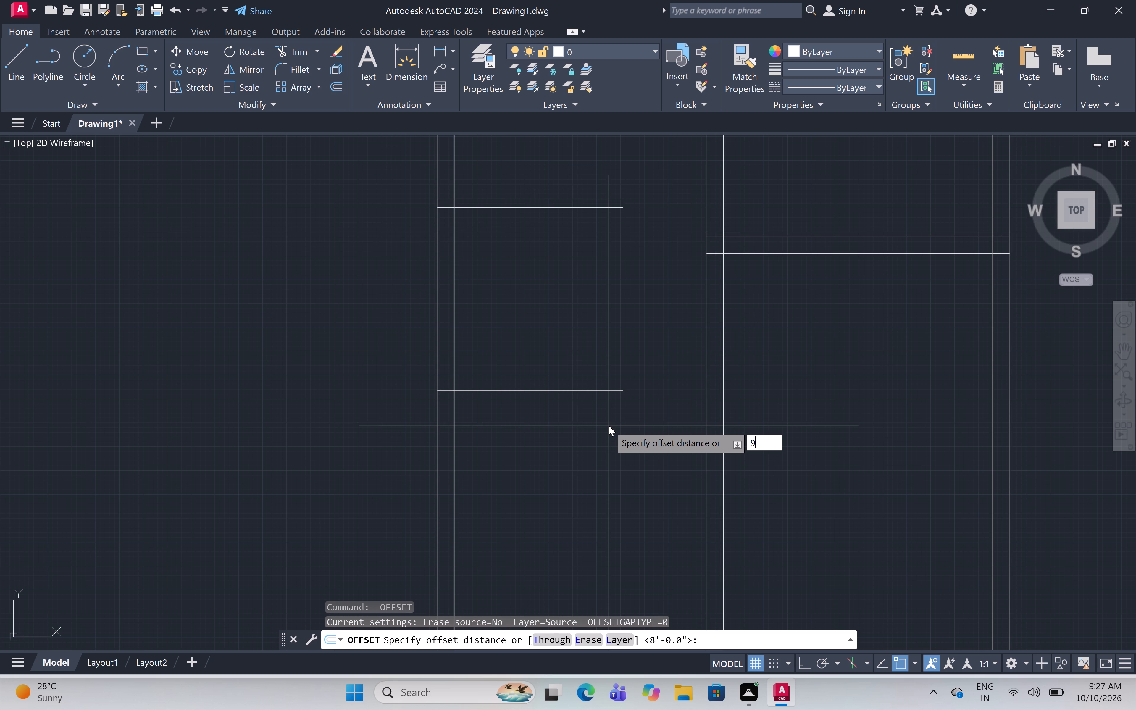
{"action": "key", "text": "shift+quotedbl"}
{"action": "key", "text": "space"}
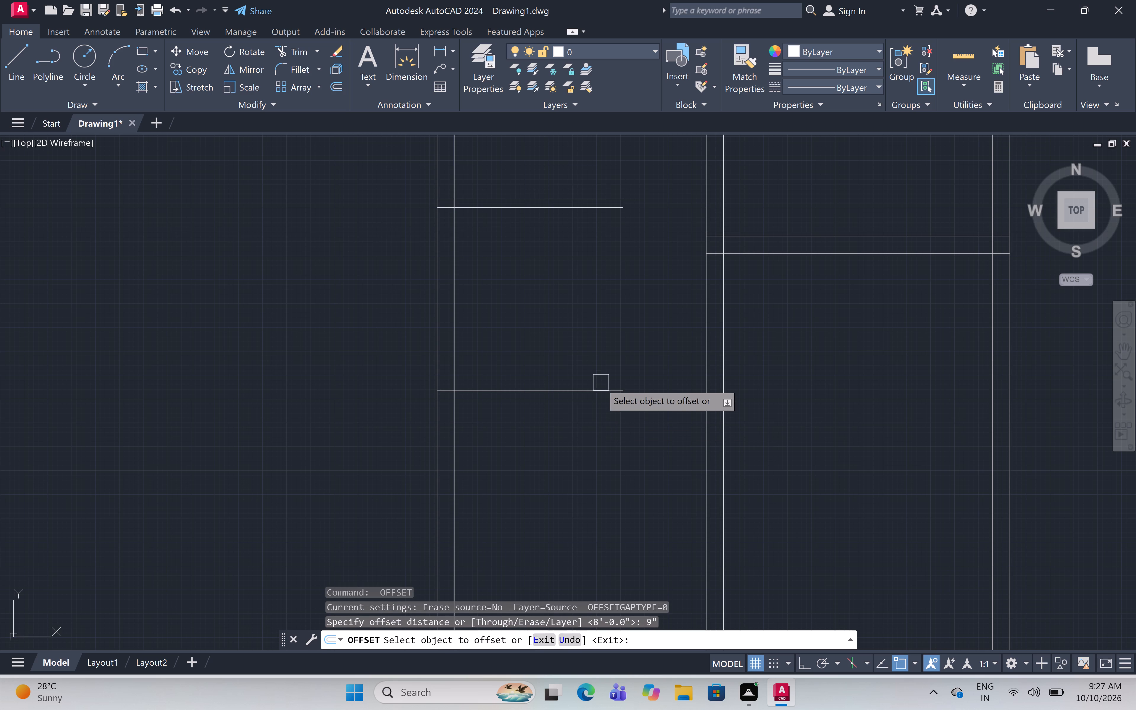
{"action": "left_click", "coordinate": [598, 388]}
{"action": "left_click_drag", "start_coordinate": [594, 438], "coordinate": [594, 442]}
{"action": "key", "text": "Escape"}
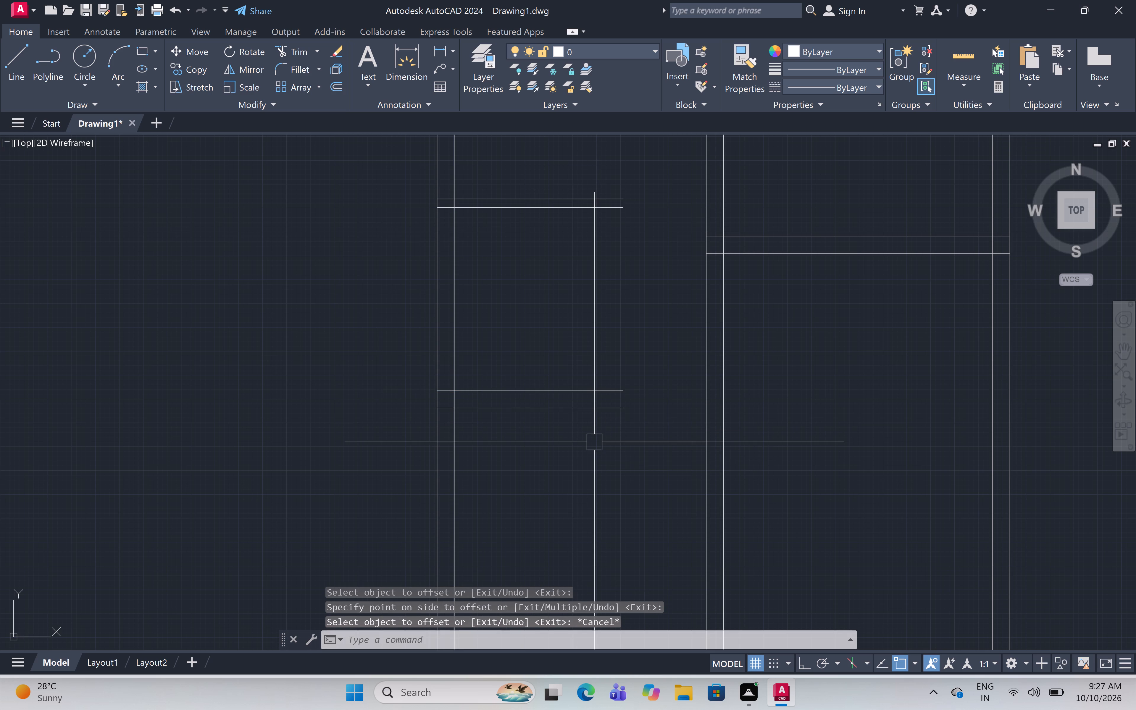
Extend both lines of the new 9" horizontal wall east to the outer face of the east wall.
{"action": "type", "text": "ex"}
{"action": "key", "text": "space"}
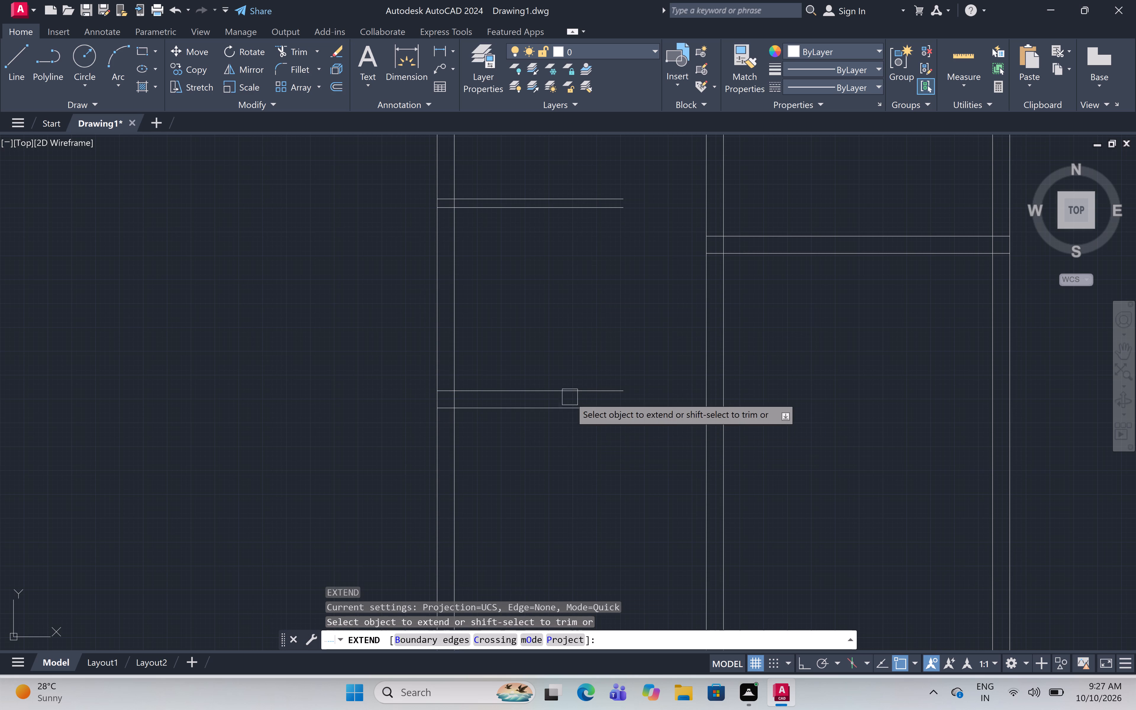
{"action": "left_click", "coordinate": [573, 362]}
{"action": "left_click", "coordinate": [571, 467]}
{"action": "left_click", "coordinate": [611, 361]}
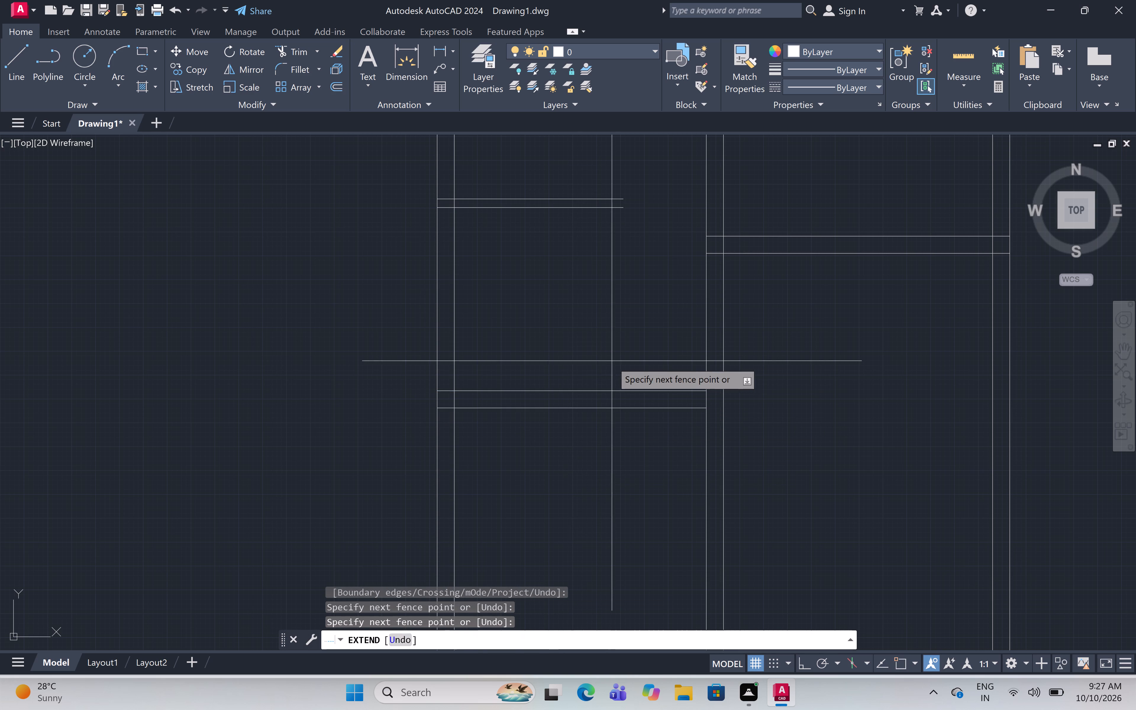
{"action": "left_click", "coordinate": [601, 470]}
{"action": "left_click", "coordinate": [674, 341]}
{"action": "left_click", "coordinate": [638, 516]}
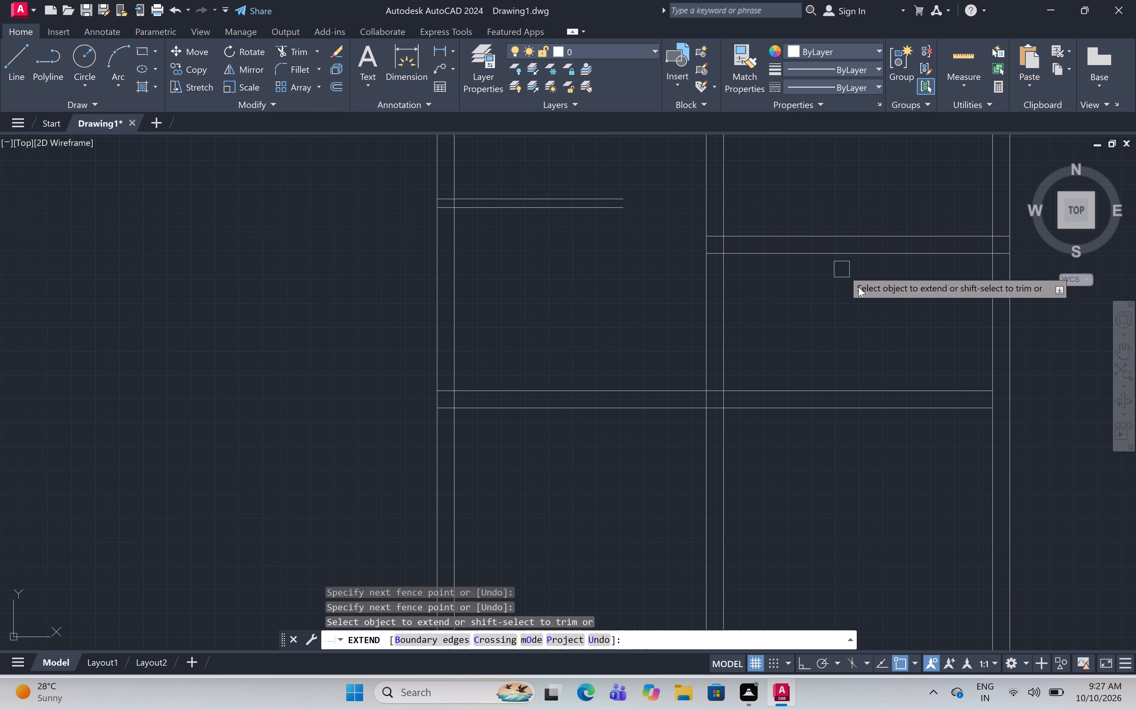
{"action": "left_click", "coordinate": [856, 340]}
{"action": "left_click", "coordinate": [828, 452]}
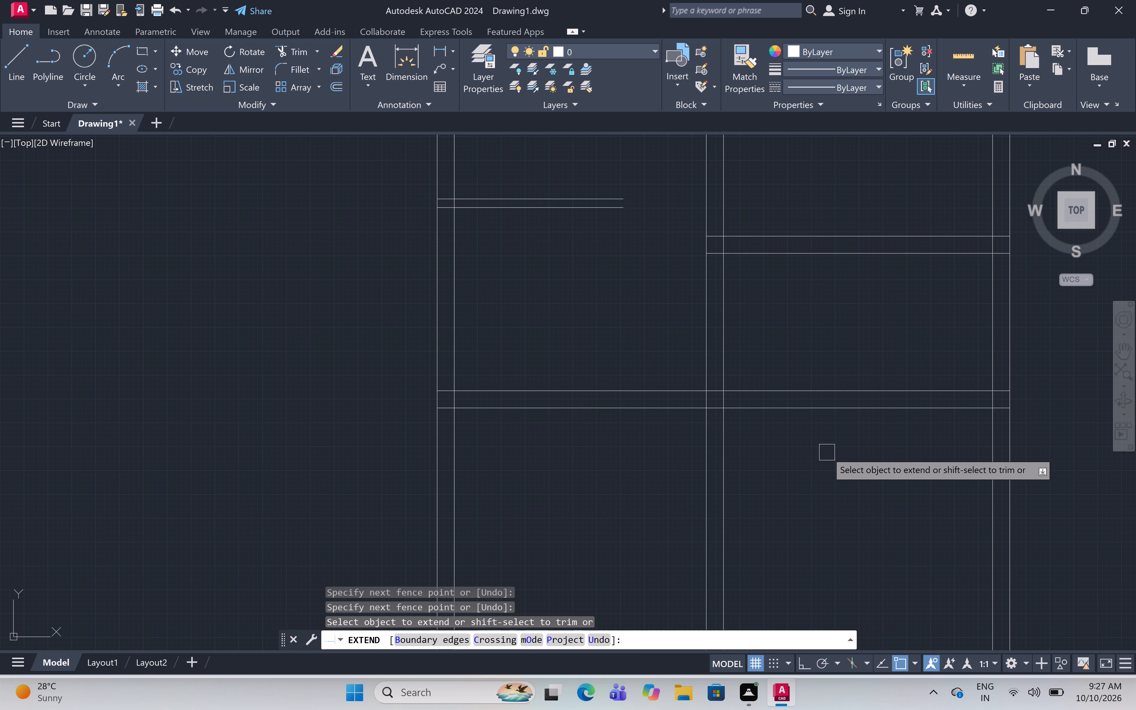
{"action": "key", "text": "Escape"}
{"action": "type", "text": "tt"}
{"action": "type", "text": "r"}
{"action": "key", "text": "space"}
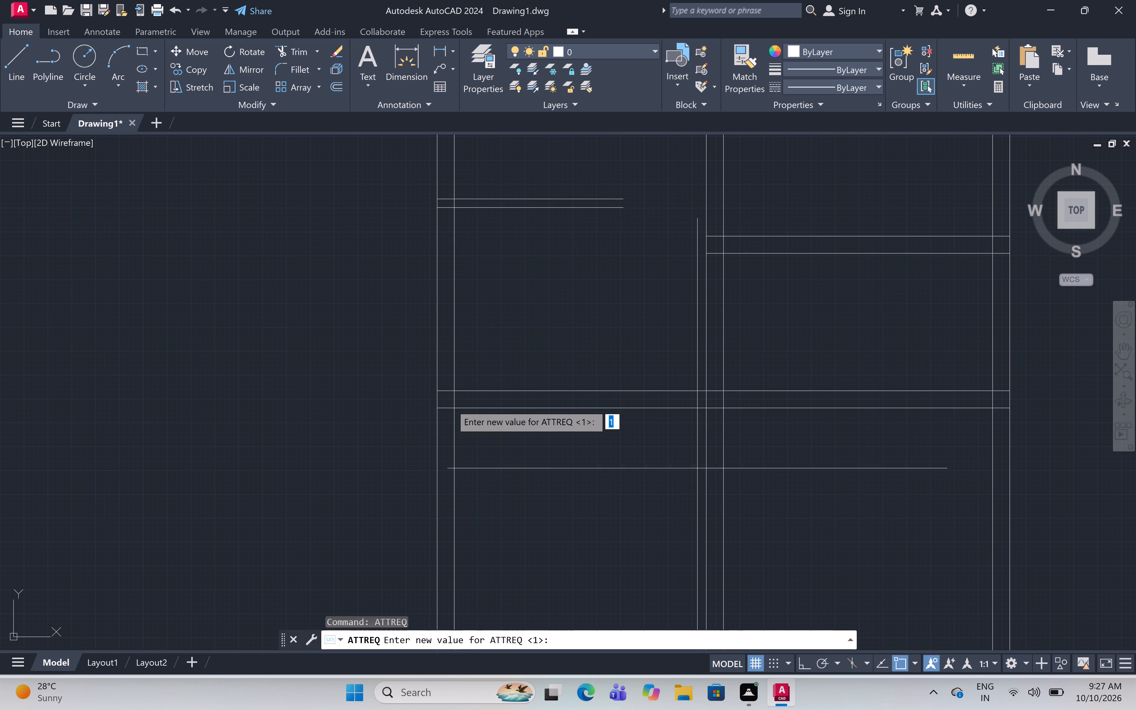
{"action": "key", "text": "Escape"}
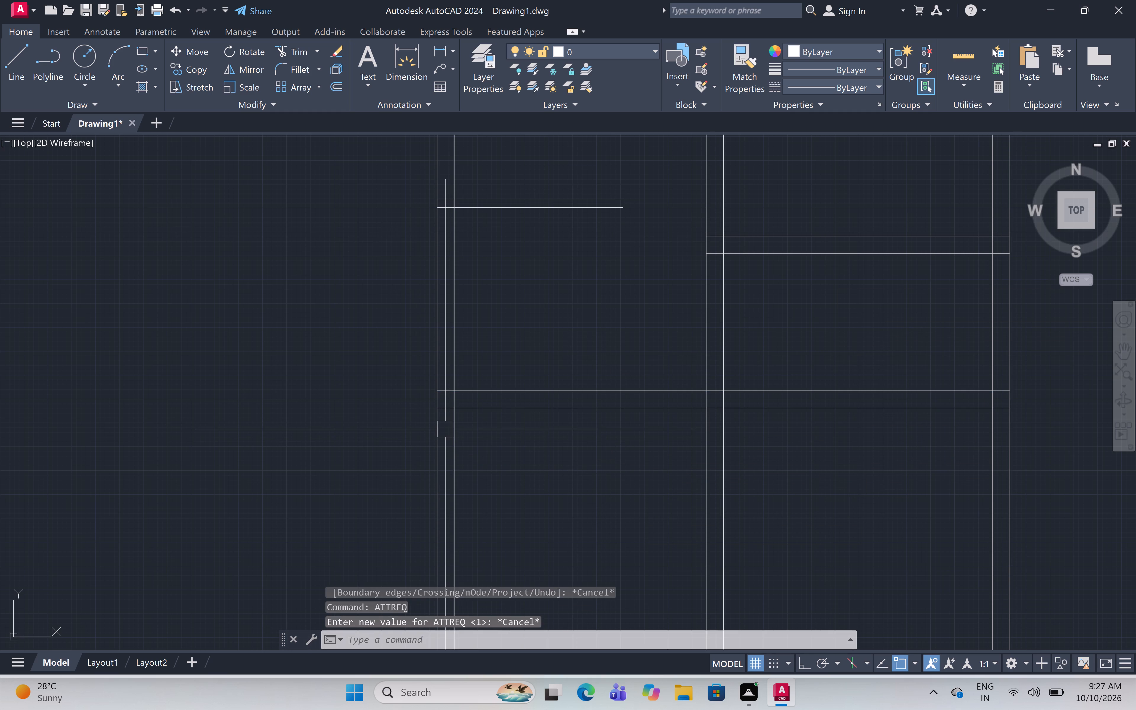
Trim all the vertical wall lines projecting south of the new horizontal 9" wall.
{"action": "key", "text": "t"}
{"action": "key", "text": "r"}
{"action": "key", "text": "space"}
{"action": "left_click", "coordinate": [424, 435]}
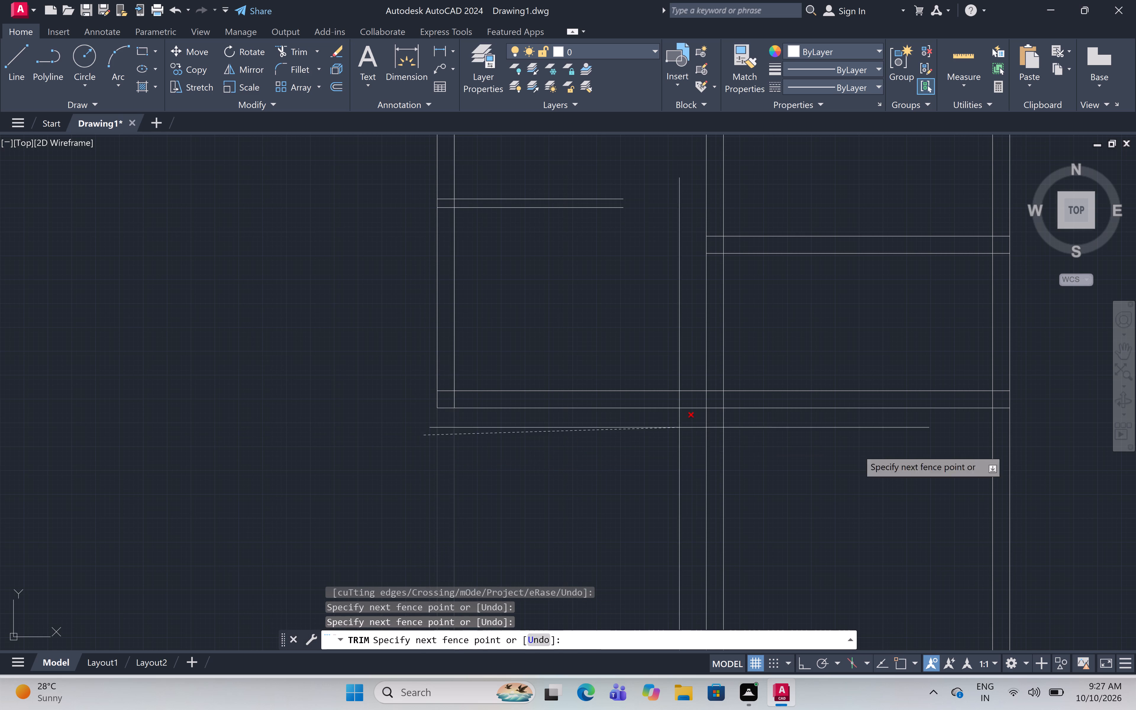
{"action": "scroll", "coordinate": [1030, 459], "scroll_direction": "up", "scroll_amount": 1}
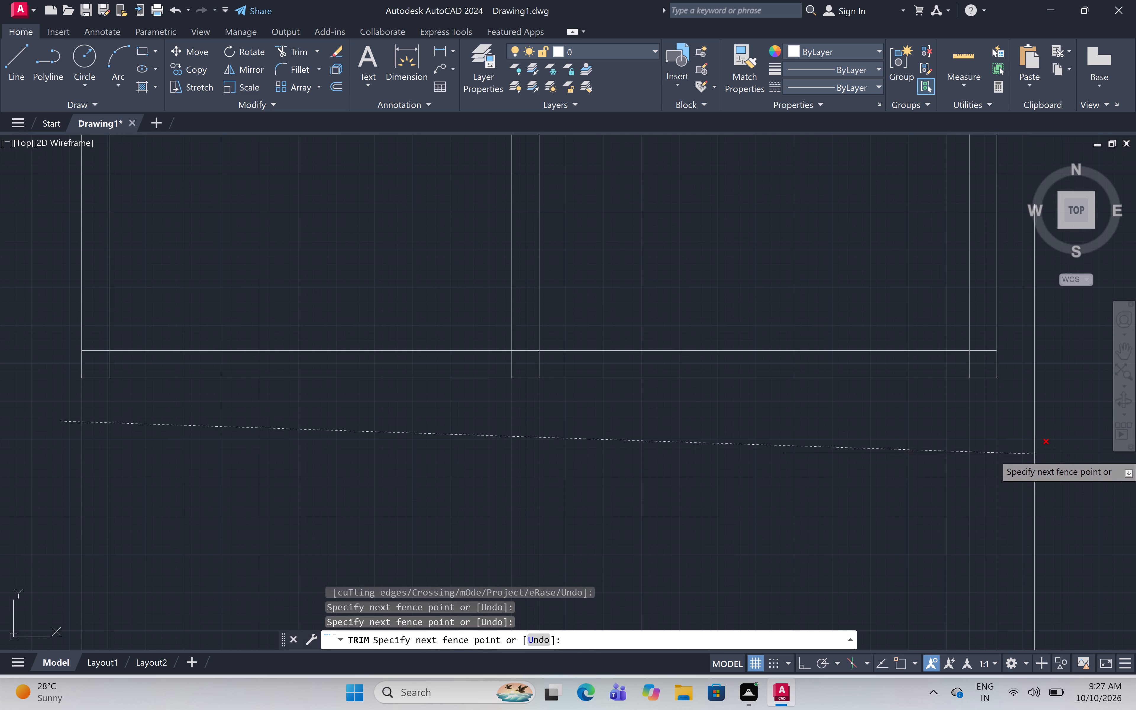
{"action": "left_click", "coordinate": [1036, 453]}
{"action": "scroll", "coordinate": [1035, 442], "scroll_direction": "down", "scroll_amount": 2}
{"action": "middle_click_drag", "start_coordinate": [1034, 440], "coordinate": [1037, 502]}
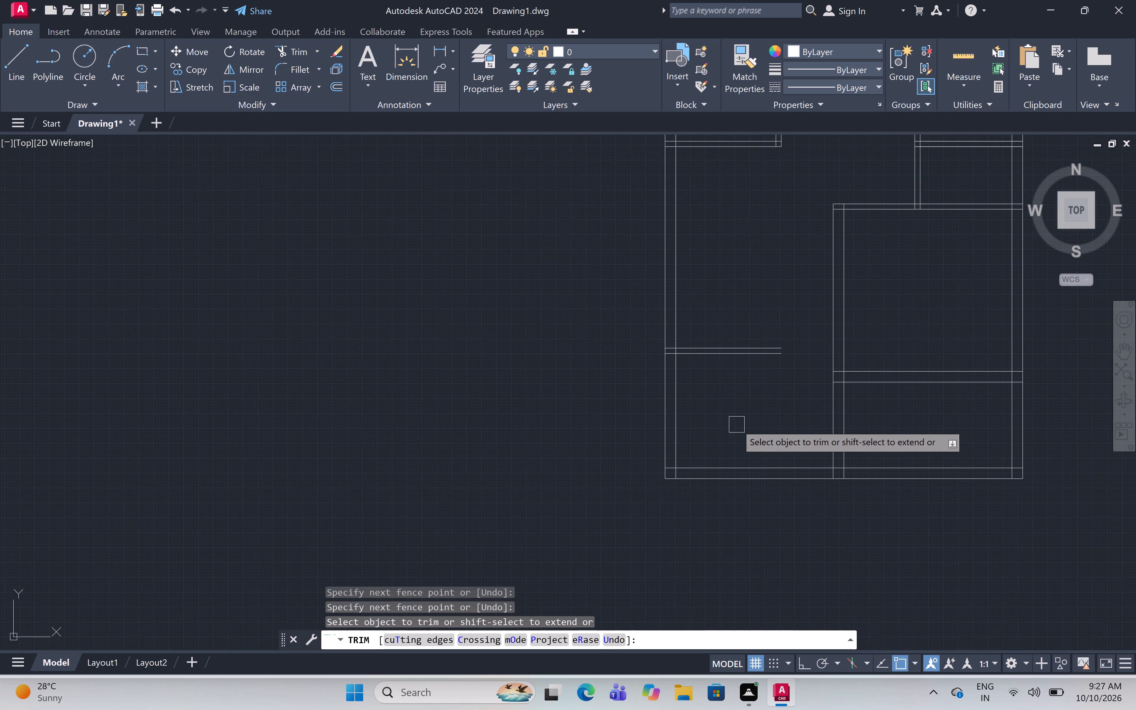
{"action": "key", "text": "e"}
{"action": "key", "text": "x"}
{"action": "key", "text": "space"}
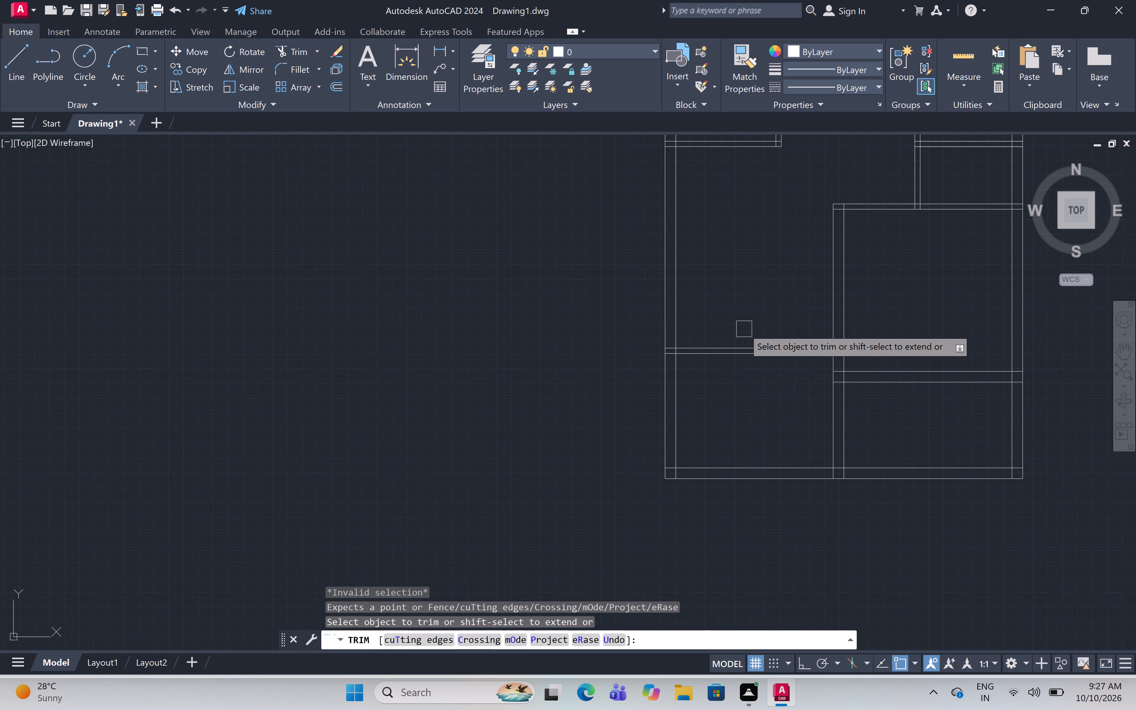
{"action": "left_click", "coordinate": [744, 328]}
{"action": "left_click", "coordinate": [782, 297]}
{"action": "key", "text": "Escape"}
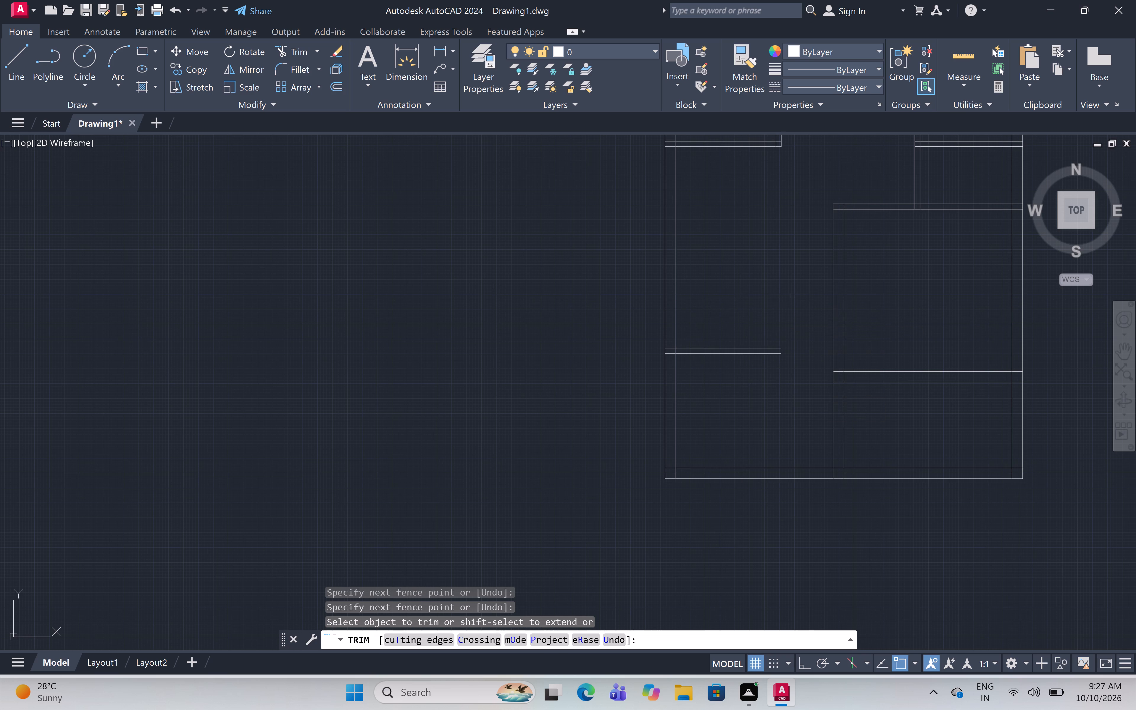
Extend both lines of the southwest room's 4.5" horizontal partition east to the far face of the middle vertical wall.
{"action": "type", "text": "ex"}
{"action": "key", "text": "space"}
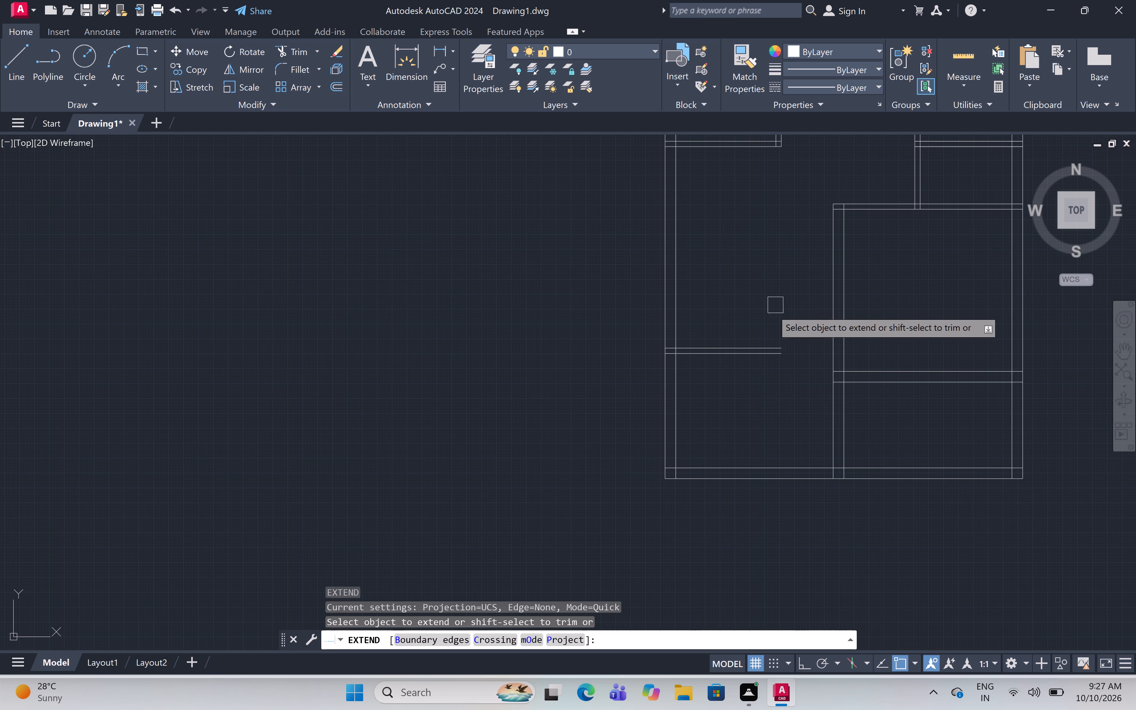
{"action": "left_click", "coordinate": [769, 313]}
{"action": "left_click", "coordinate": [753, 388]}
{"action": "left_click", "coordinate": [786, 323]}
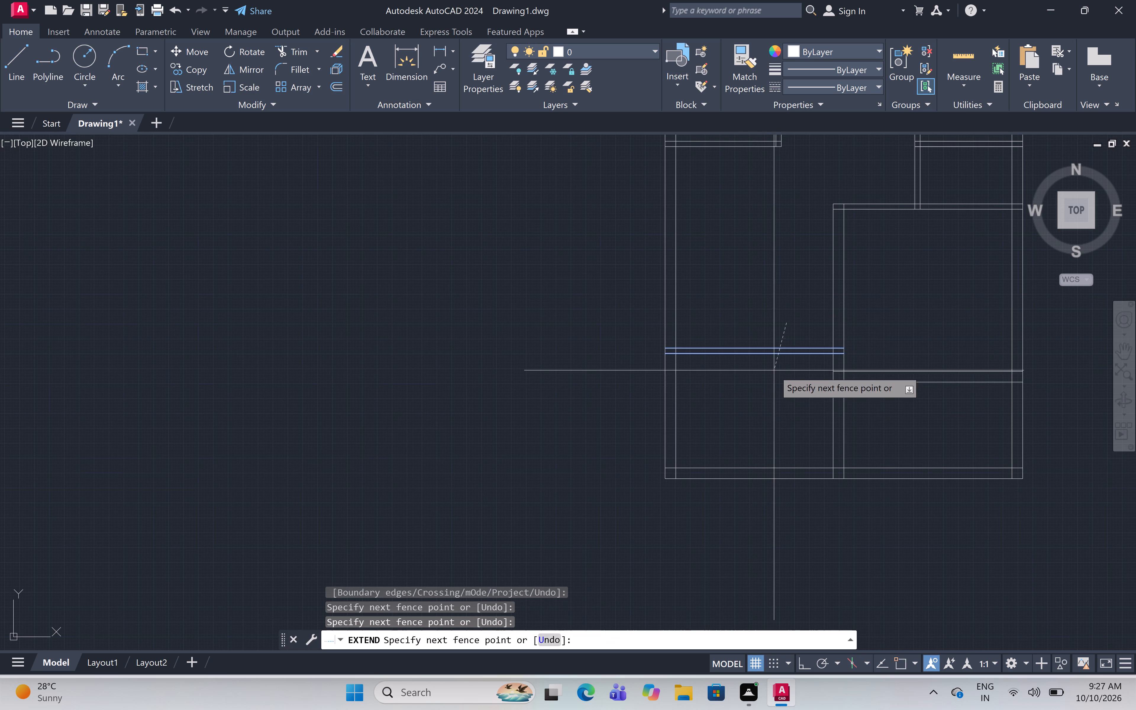
{"action": "left_click", "coordinate": [774, 370]}
{"action": "middle_click_drag", "start_coordinate": [750, 224], "coordinate": [737, 325]}
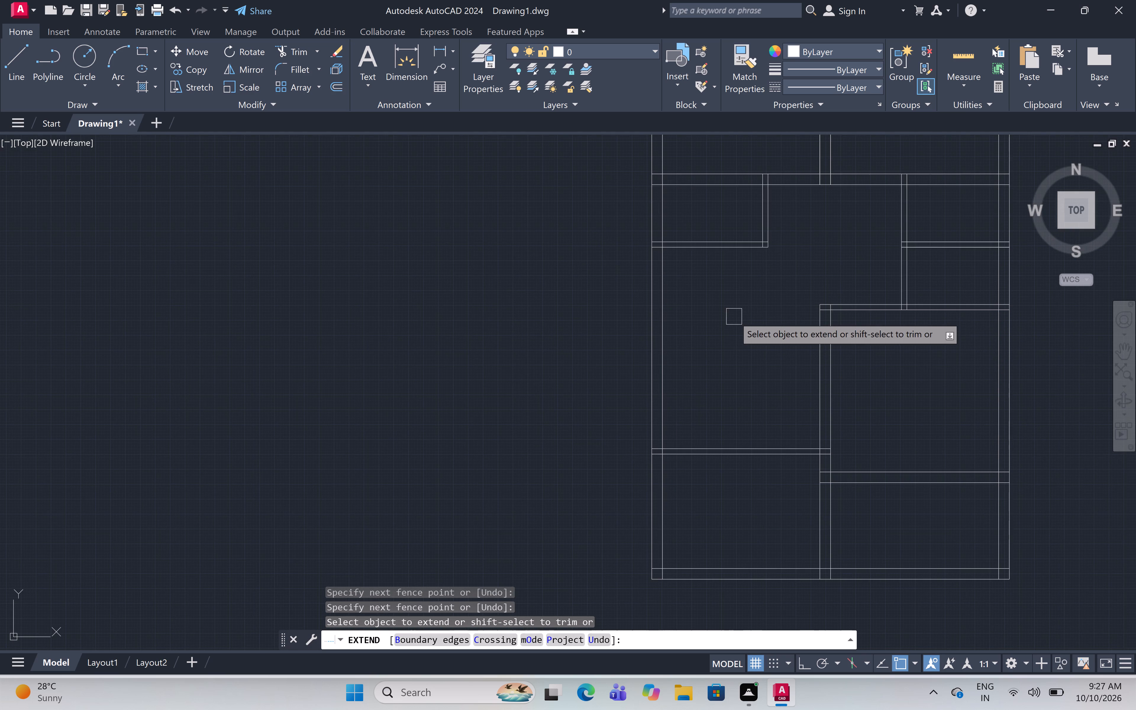
{"action": "scroll", "coordinate": [734, 317], "scroll_direction": "down", "scroll_amount": 1}
{"action": "middle_click_drag", "start_coordinate": [733, 315], "coordinate": [731, 341]}
{"action": "middle_click_drag", "start_coordinate": [731, 340], "coordinate": [741, 319]}
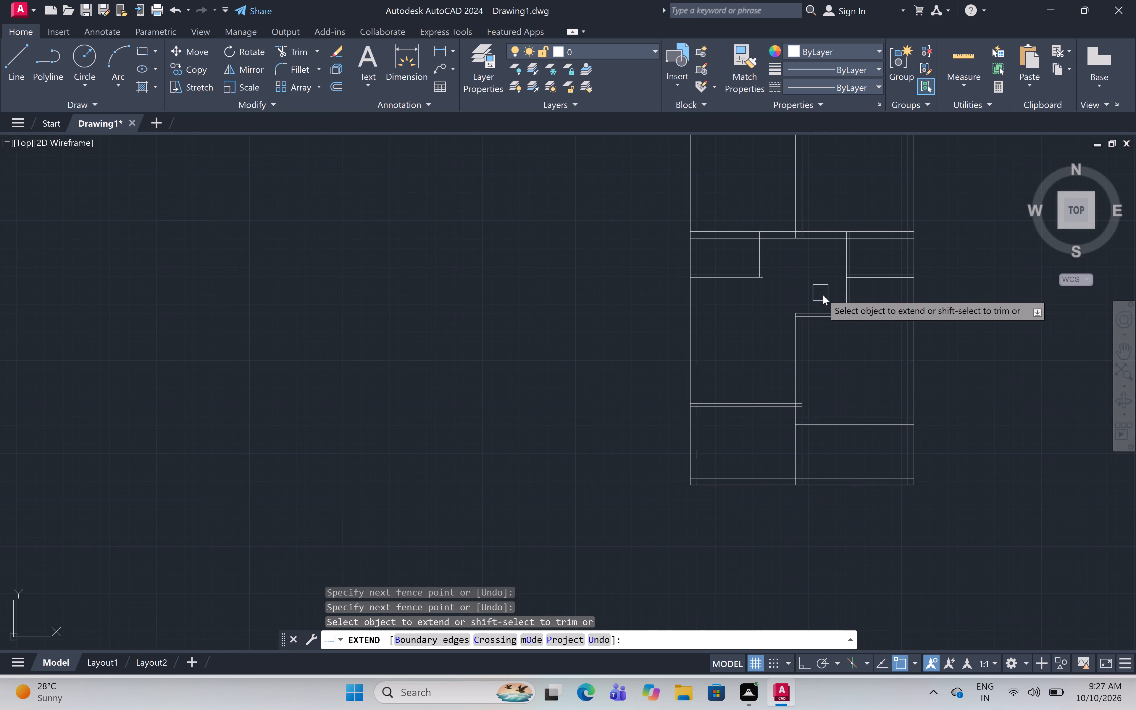
{"action": "middle_click_drag", "start_coordinate": [862, 367], "coordinate": [771, 394]}
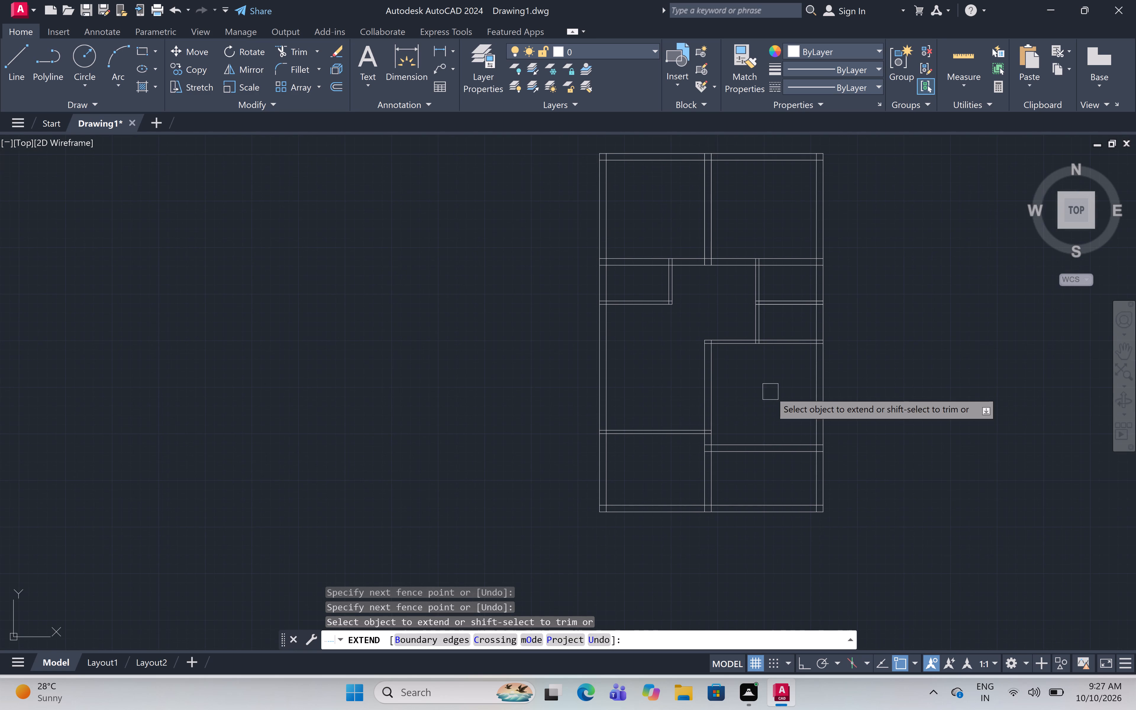
{"action": "key", "text": "Escape"}
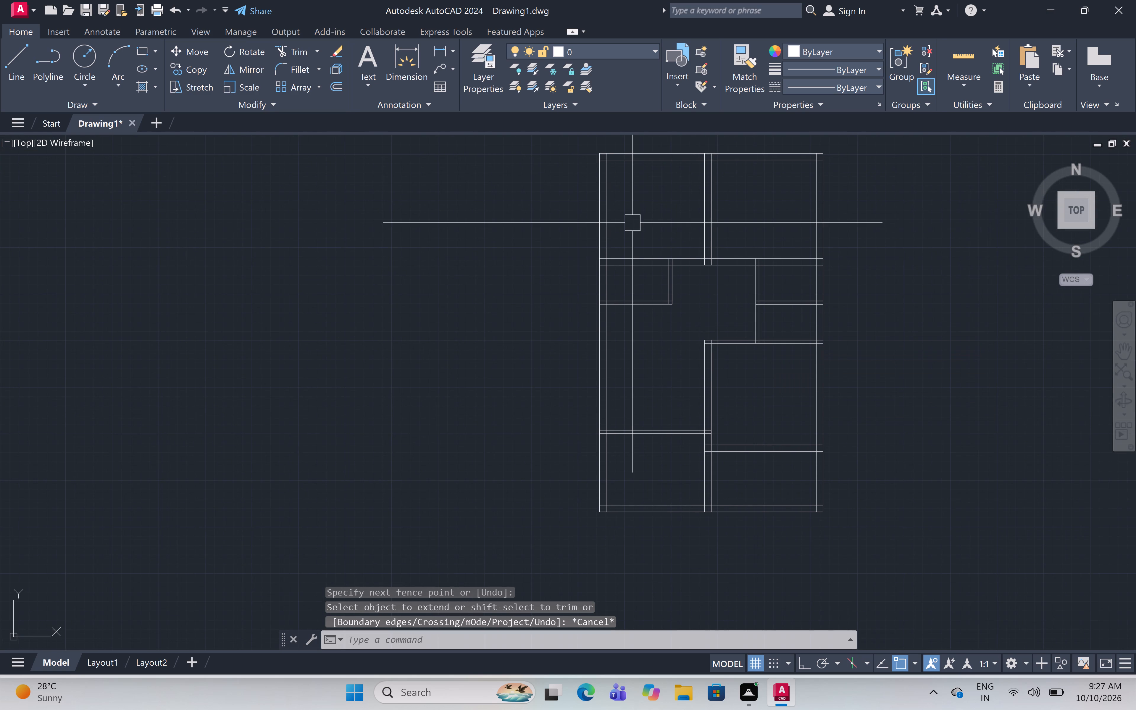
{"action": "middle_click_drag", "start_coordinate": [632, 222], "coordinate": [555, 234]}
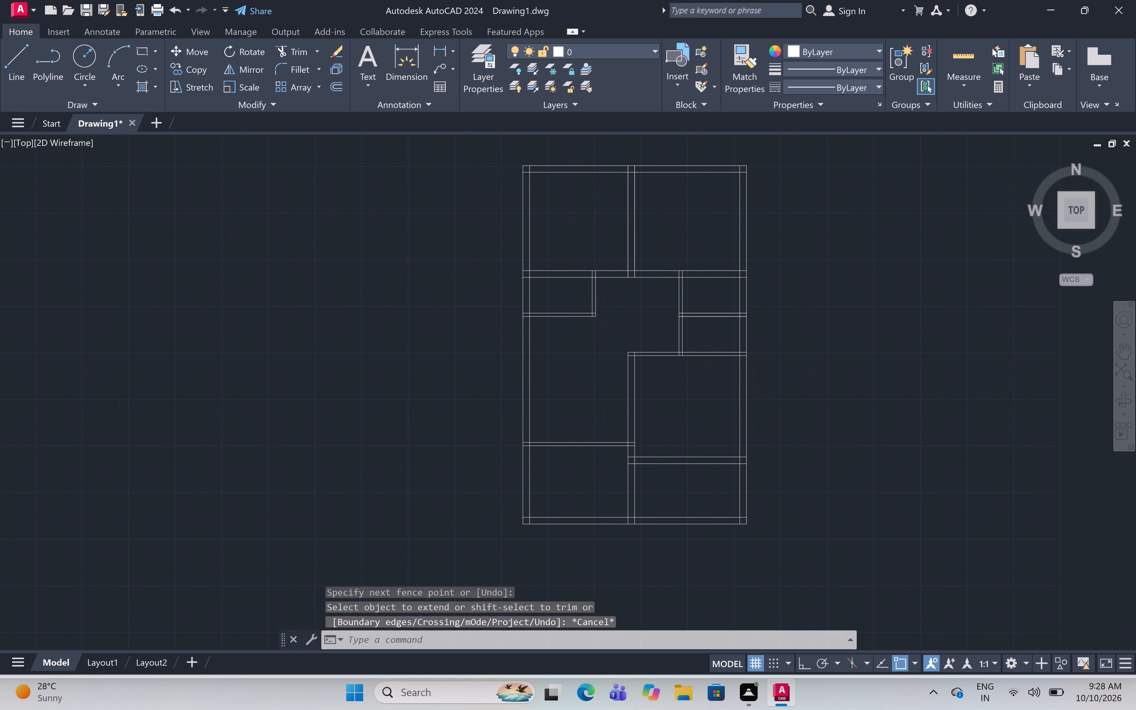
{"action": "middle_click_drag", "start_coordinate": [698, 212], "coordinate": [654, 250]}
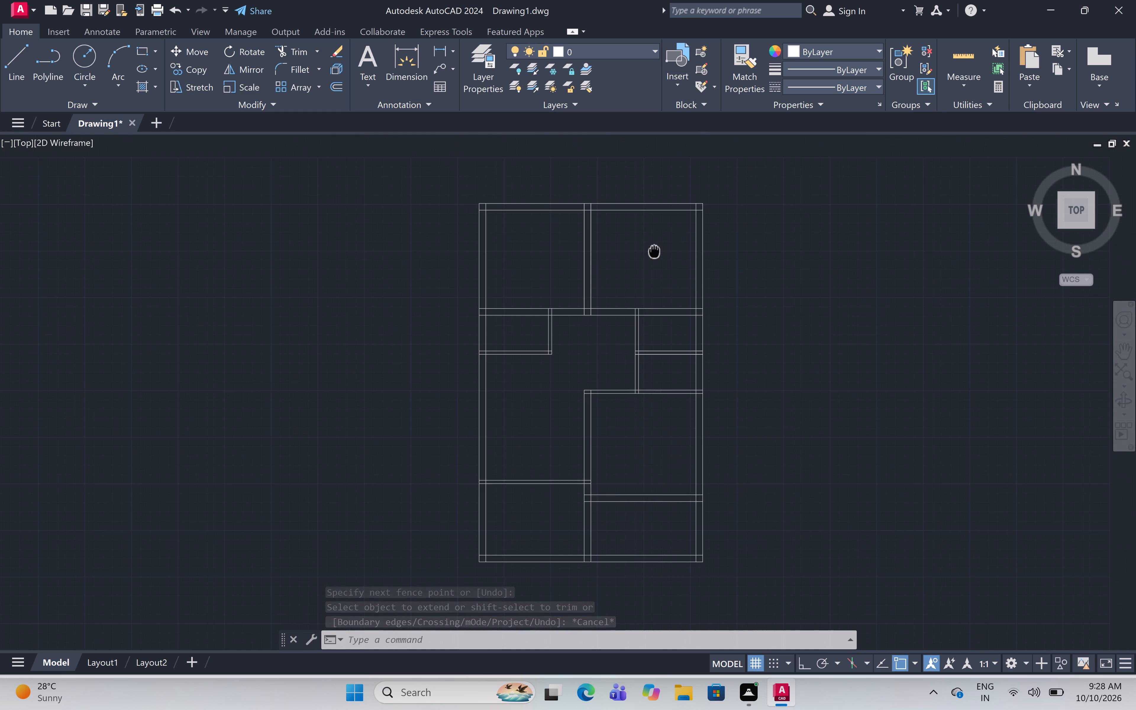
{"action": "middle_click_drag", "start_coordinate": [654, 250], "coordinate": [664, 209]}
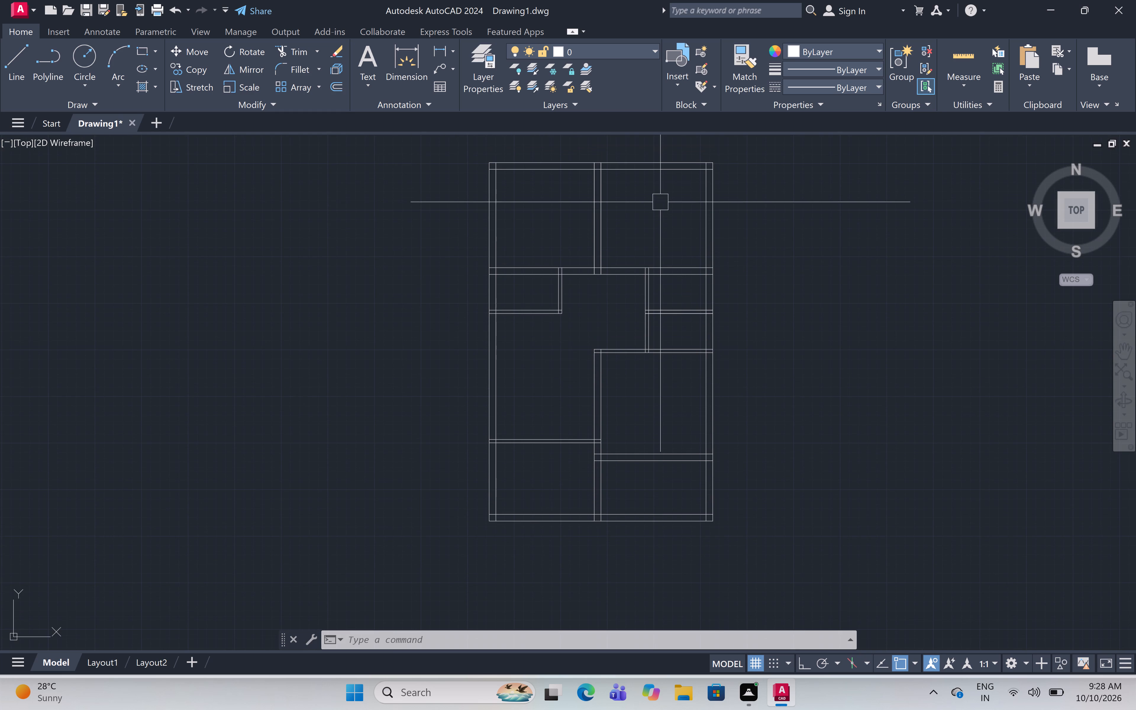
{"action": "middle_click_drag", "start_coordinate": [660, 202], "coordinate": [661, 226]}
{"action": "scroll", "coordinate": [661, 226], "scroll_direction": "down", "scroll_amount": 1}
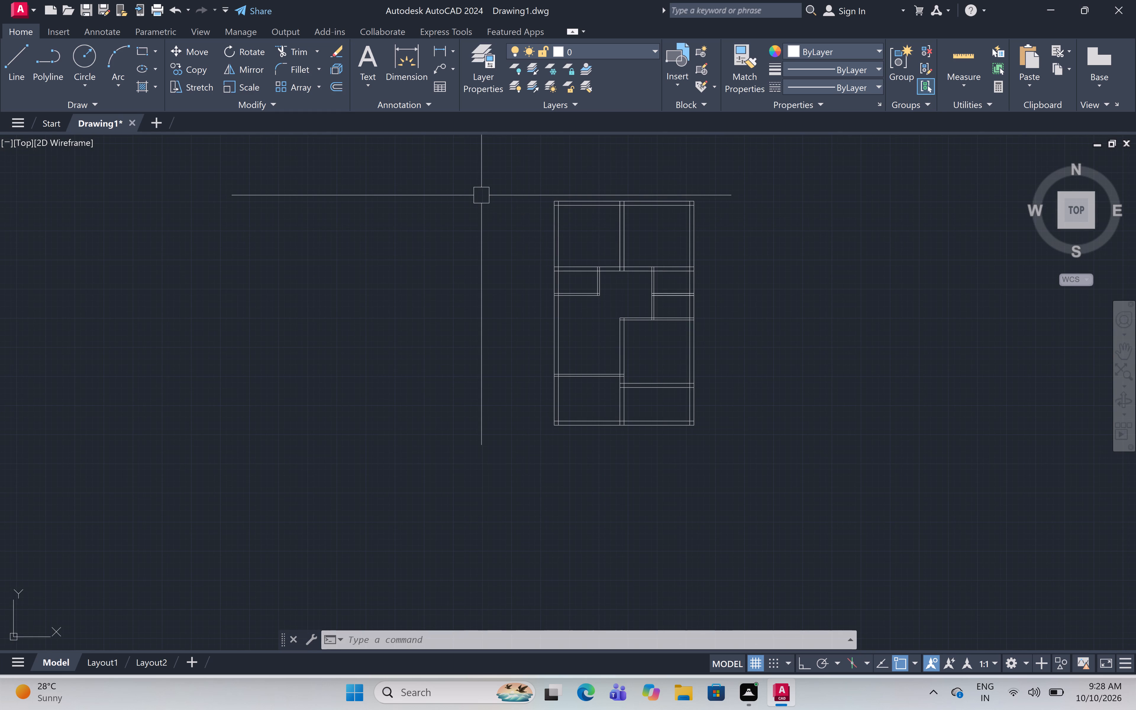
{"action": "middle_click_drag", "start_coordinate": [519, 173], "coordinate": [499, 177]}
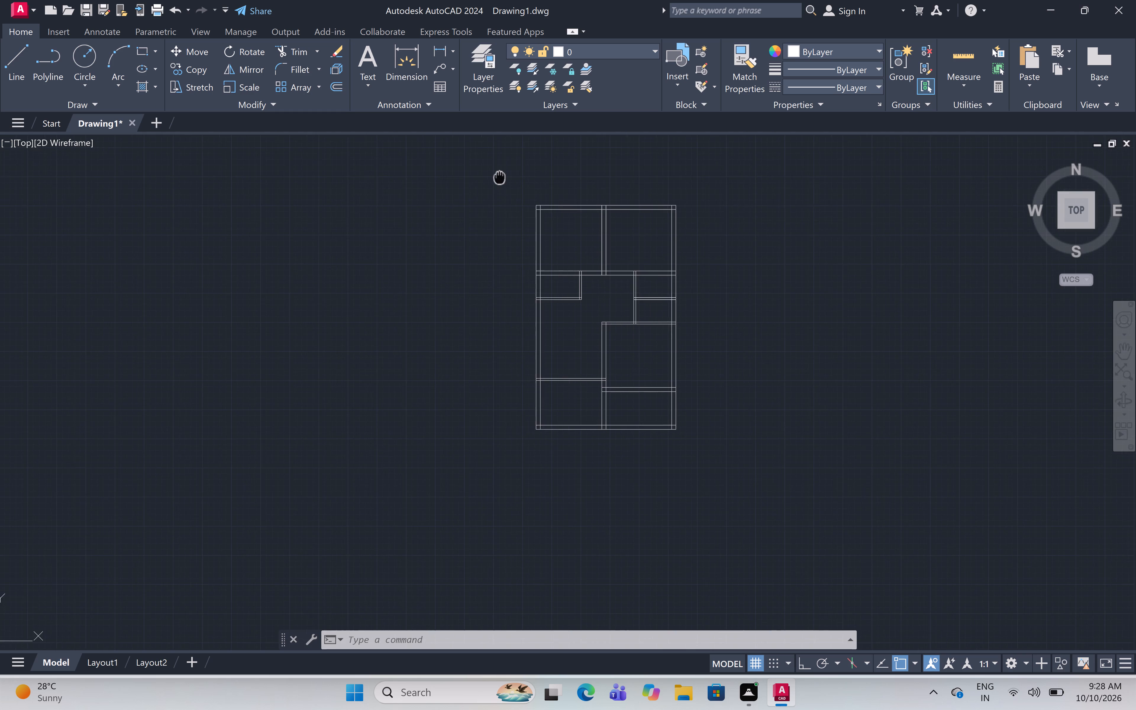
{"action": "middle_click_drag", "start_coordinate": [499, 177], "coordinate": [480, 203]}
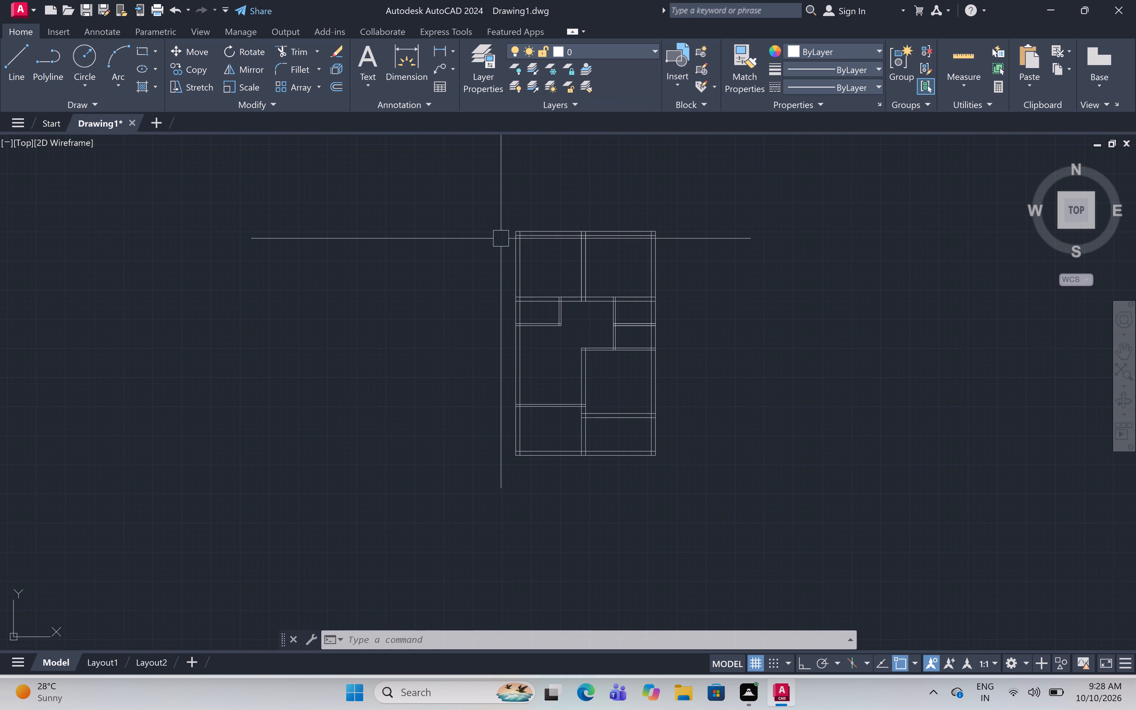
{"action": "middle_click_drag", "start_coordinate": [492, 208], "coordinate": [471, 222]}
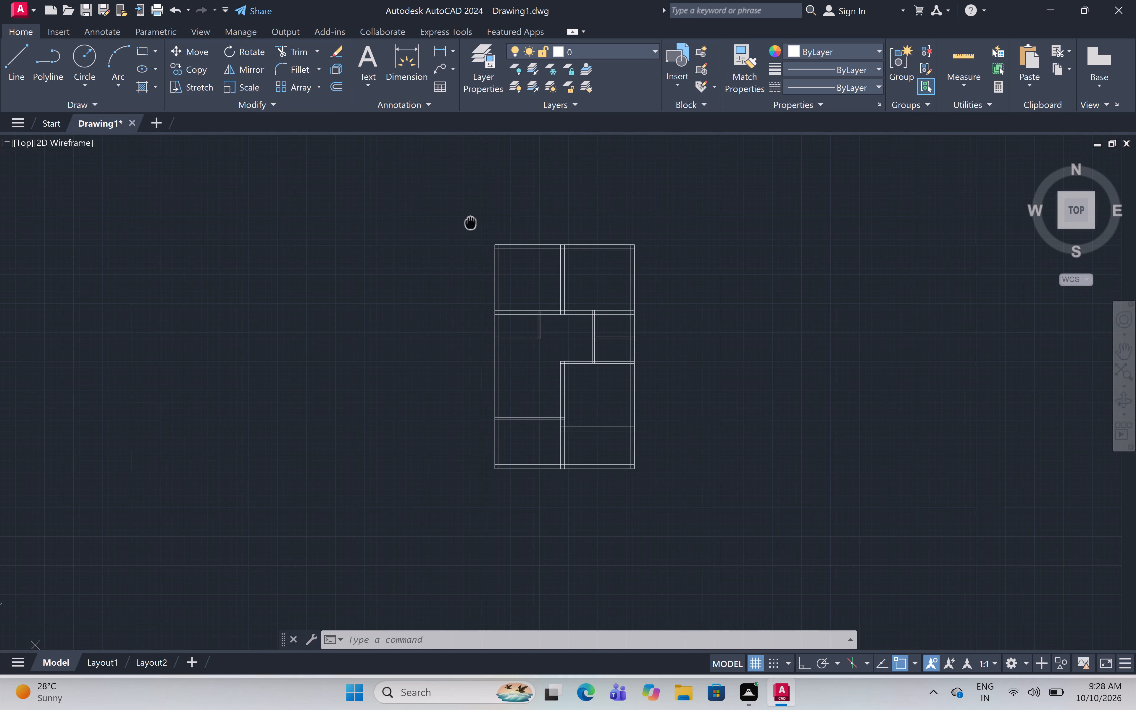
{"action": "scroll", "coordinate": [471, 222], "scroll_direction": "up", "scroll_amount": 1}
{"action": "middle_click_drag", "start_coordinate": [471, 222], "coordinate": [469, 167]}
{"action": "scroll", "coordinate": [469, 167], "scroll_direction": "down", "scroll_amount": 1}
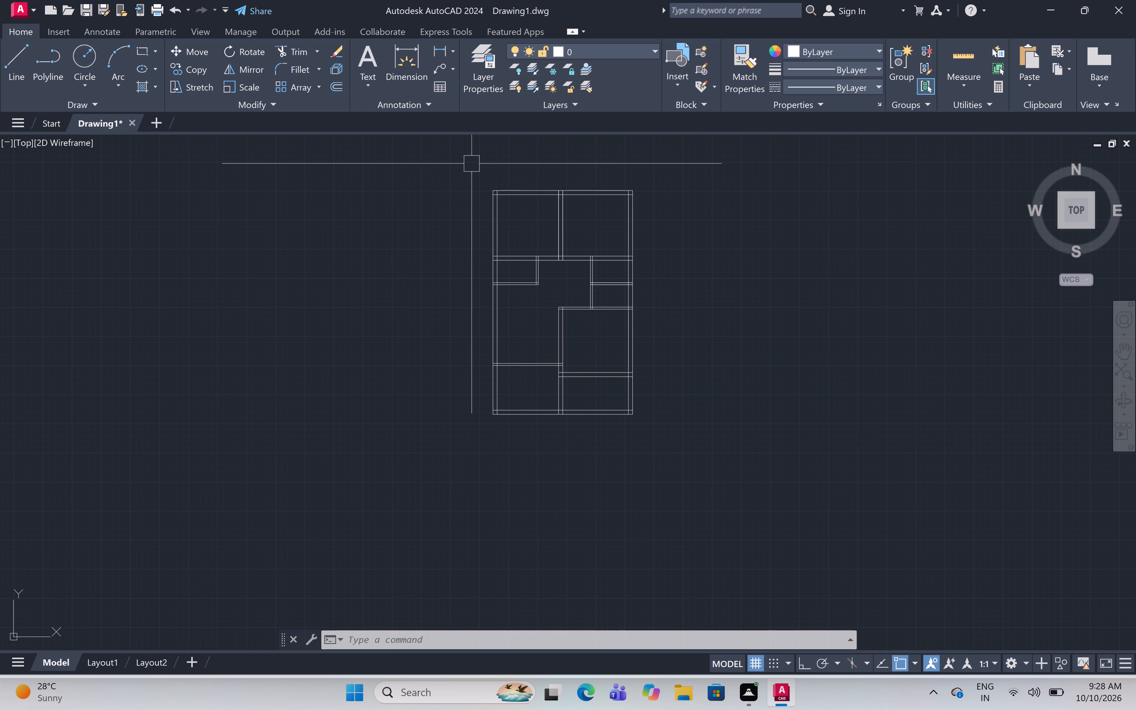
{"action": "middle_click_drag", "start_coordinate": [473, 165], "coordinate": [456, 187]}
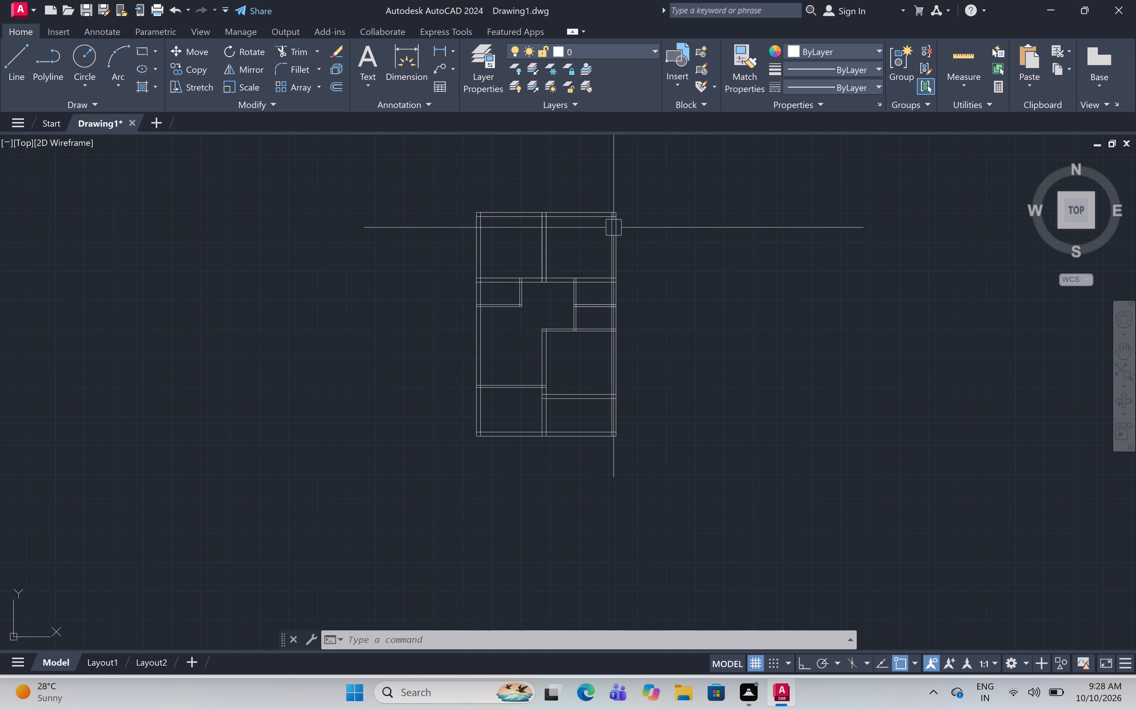
With Ortho on, draw a closed 5' long window outline across the 9" thickness of the northeast room's east wall.
{"action": "scroll", "coordinate": [614, 227], "scroll_direction": "up", "scroll_amount": 4}
{"action": "type", "text": "l"}
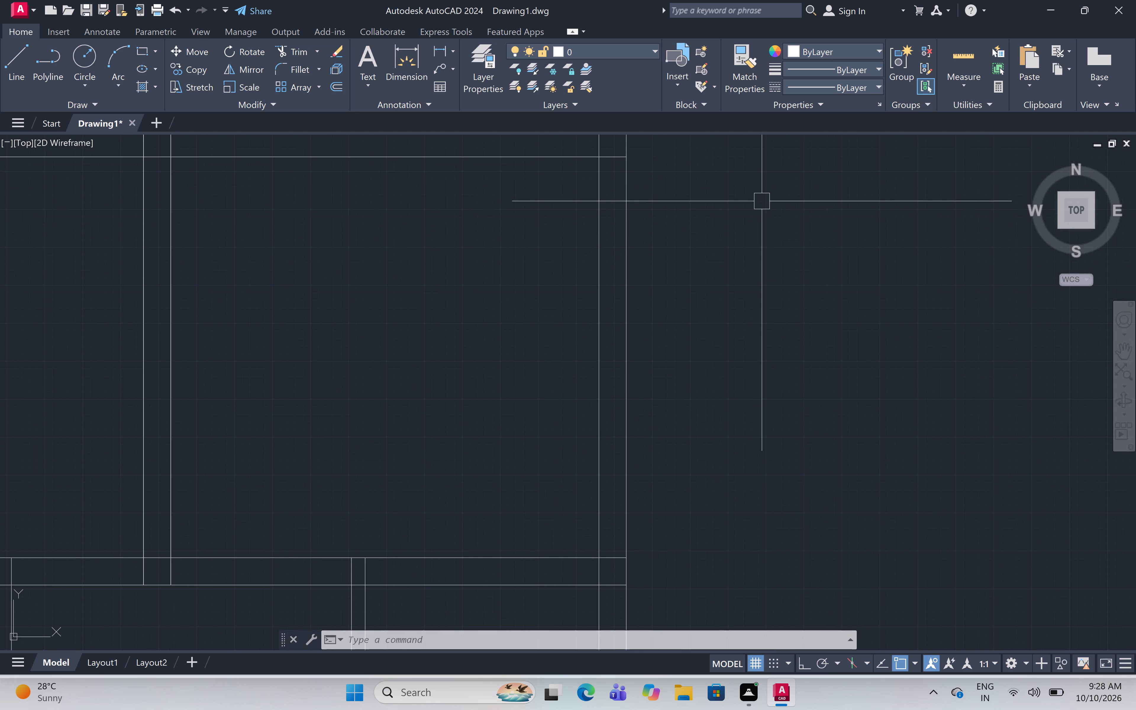
{"action": "key", "text": "space"}
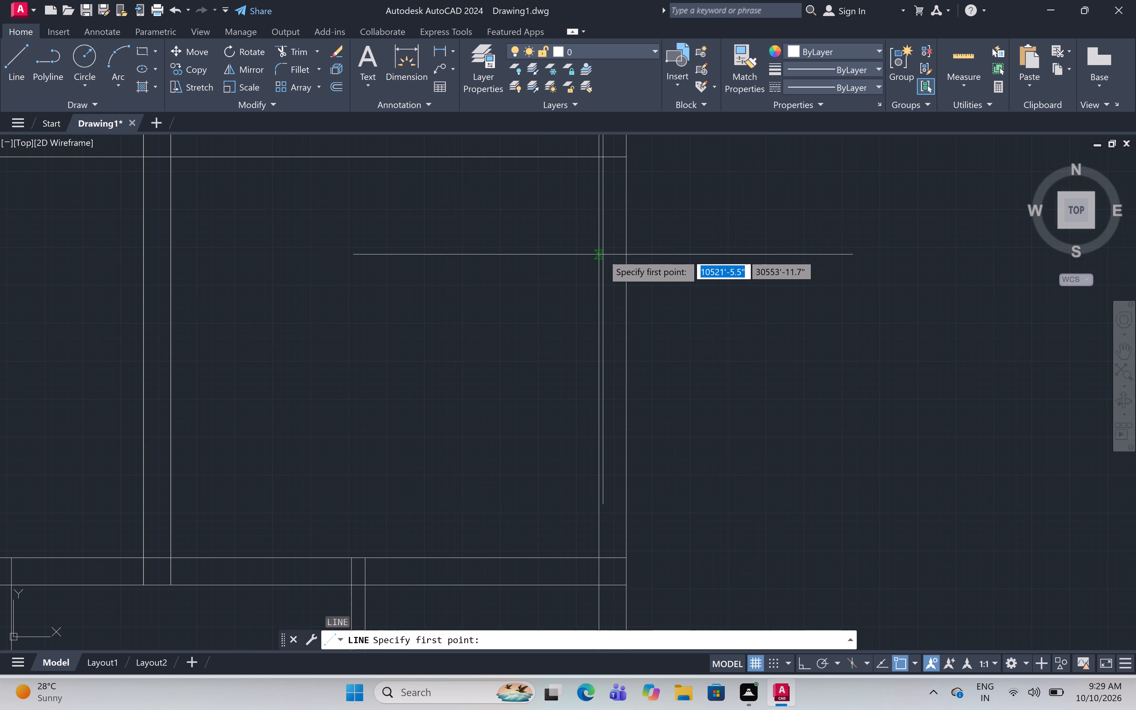
{"action": "left_click", "coordinate": [599, 252]}
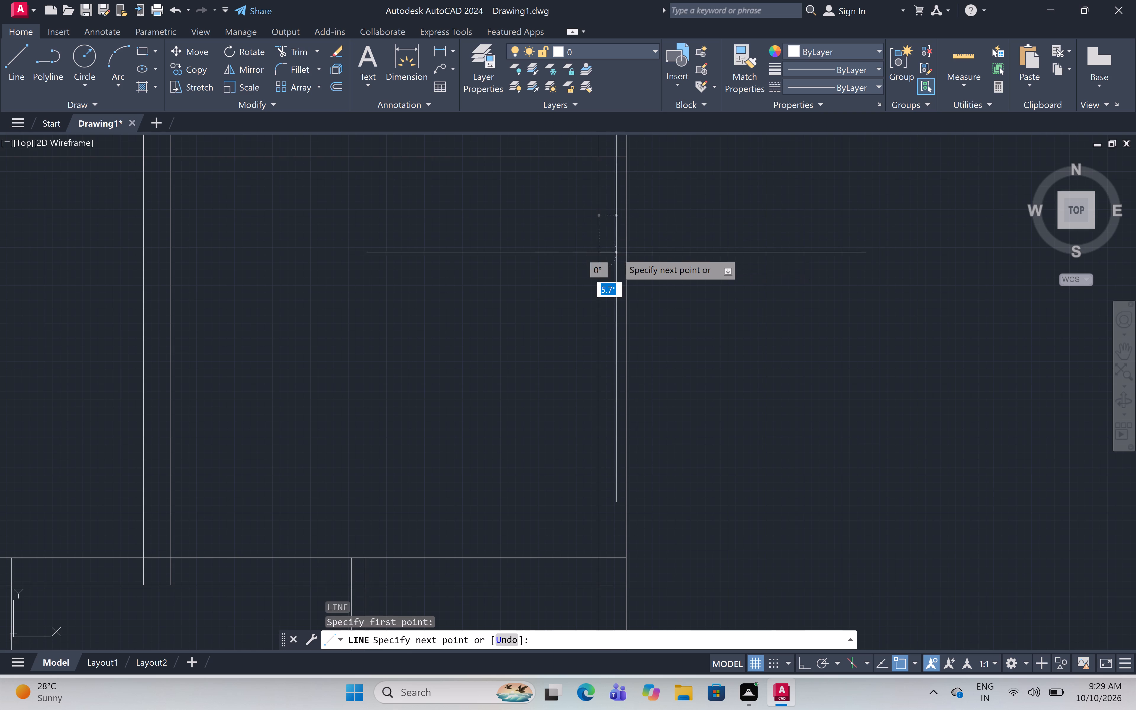
{"action": "key", "text": "F8"}
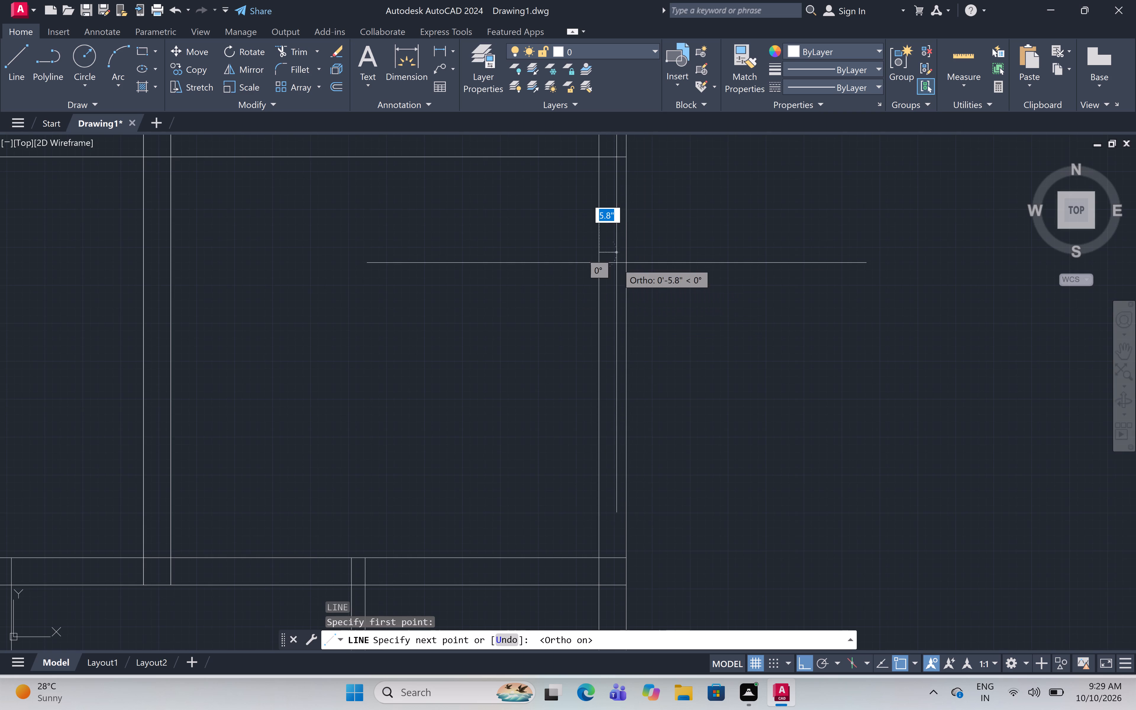
{"action": "left_click", "coordinate": [626, 248]}
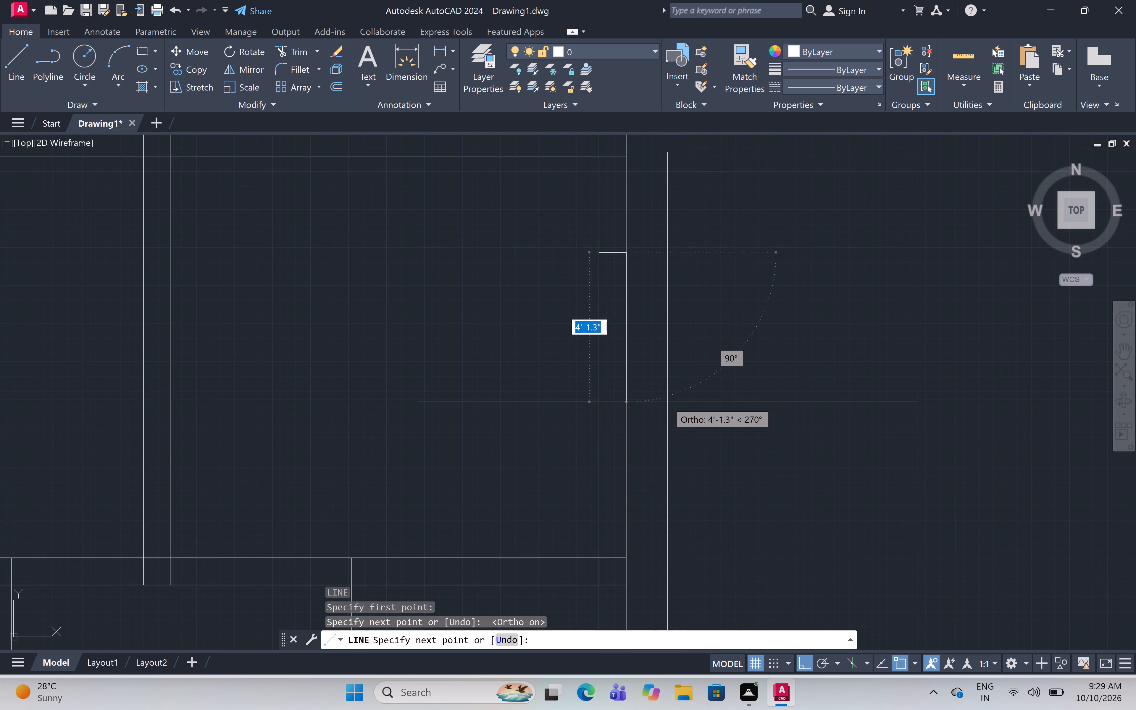
{"action": "key", "text": "5"}
{"action": "key", "text": "apostrophe"}
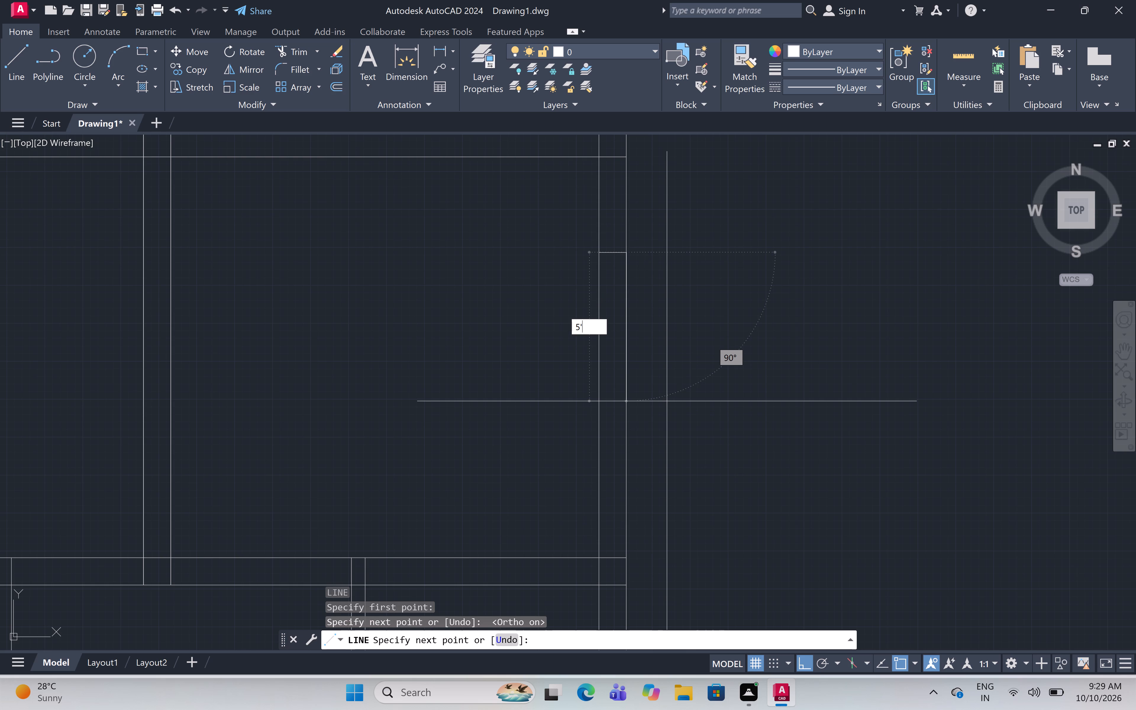
{"action": "key", "text": "space"}
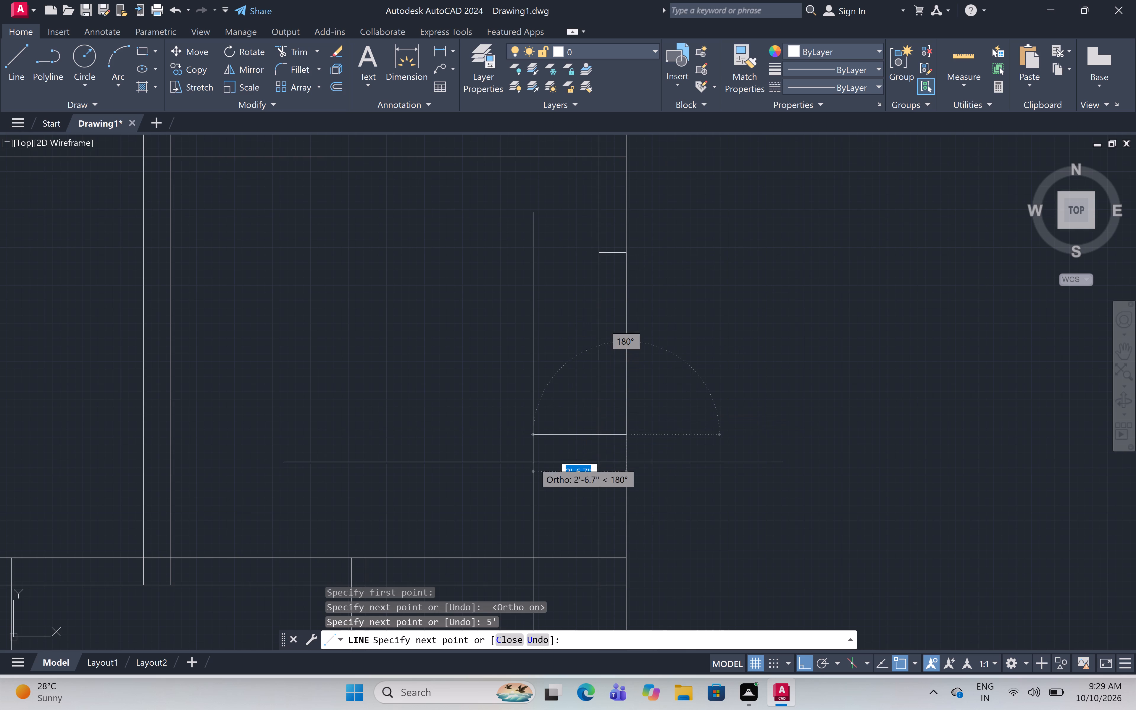
{"action": "left_click", "coordinate": [597, 434]}
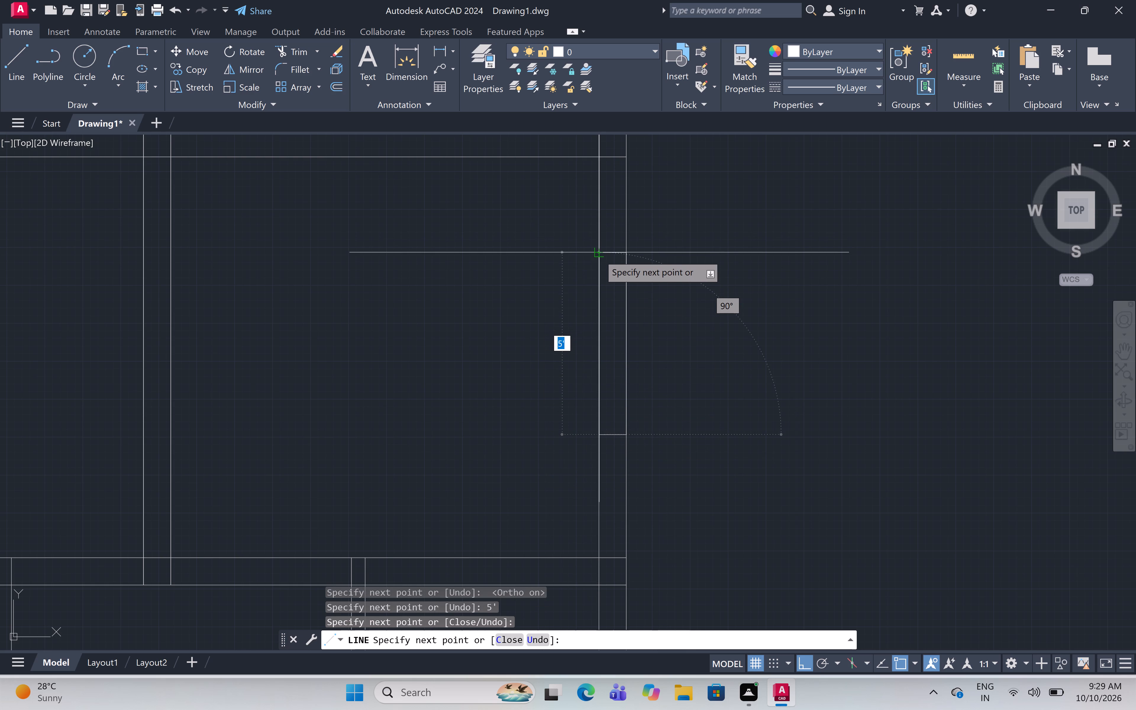
{"action": "left_click_drag", "start_coordinate": [599, 255], "coordinate": [601, 258]}
{"action": "key", "text": "Escape"}
Draw a closed 5' long window outline across the 9" thickness of the northwest room's west wall.
{"action": "scroll", "coordinate": [753, 308], "scroll_direction": "down", "scroll_amount": 4}
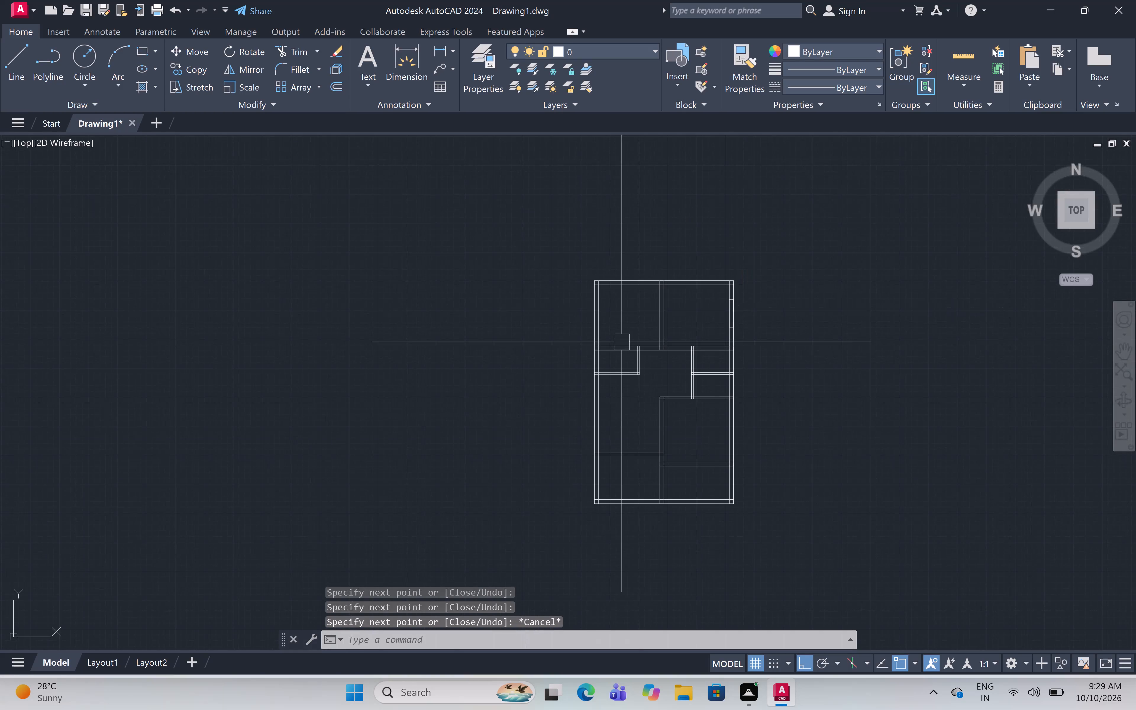
{"action": "scroll", "coordinate": [620, 316], "scroll_direction": "up", "scroll_amount": 4}
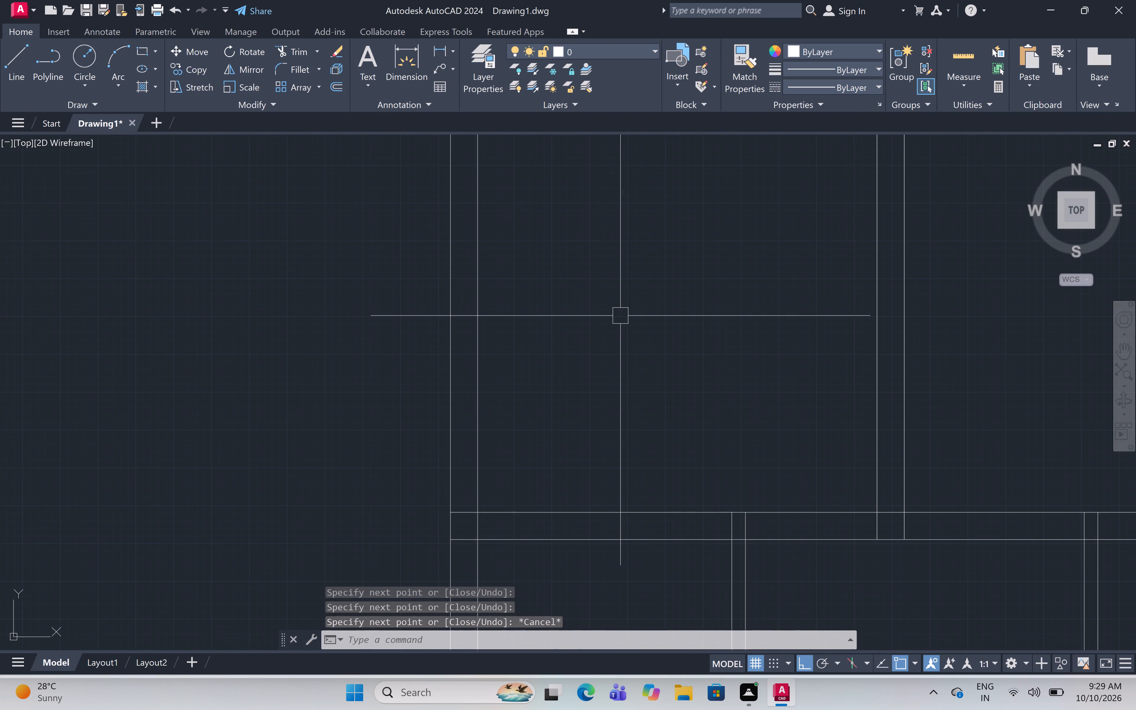
{"action": "middle_click_drag", "start_coordinate": [620, 316], "coordinate": [639, 397]}
{"action": "type", "text": "l"}
{"action": "key", "text": "space"}
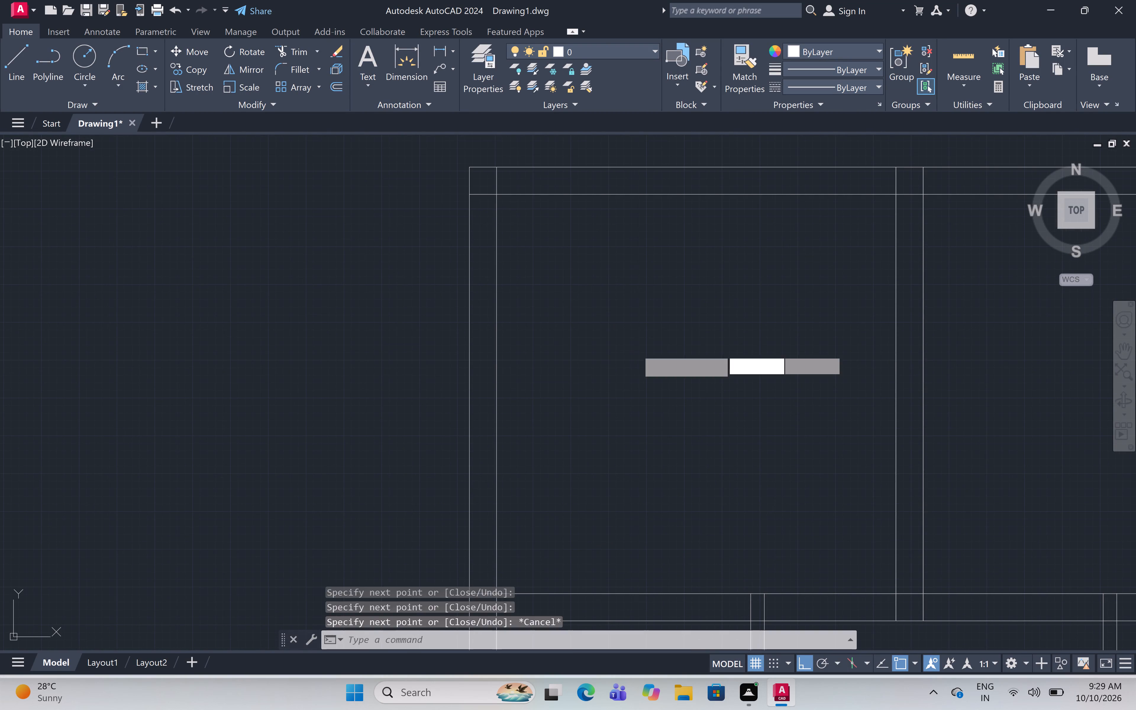
{"action": "left_click", "coordinate": [471, 286]}
{"action": "left_click", "coordinate": [496, 286]}
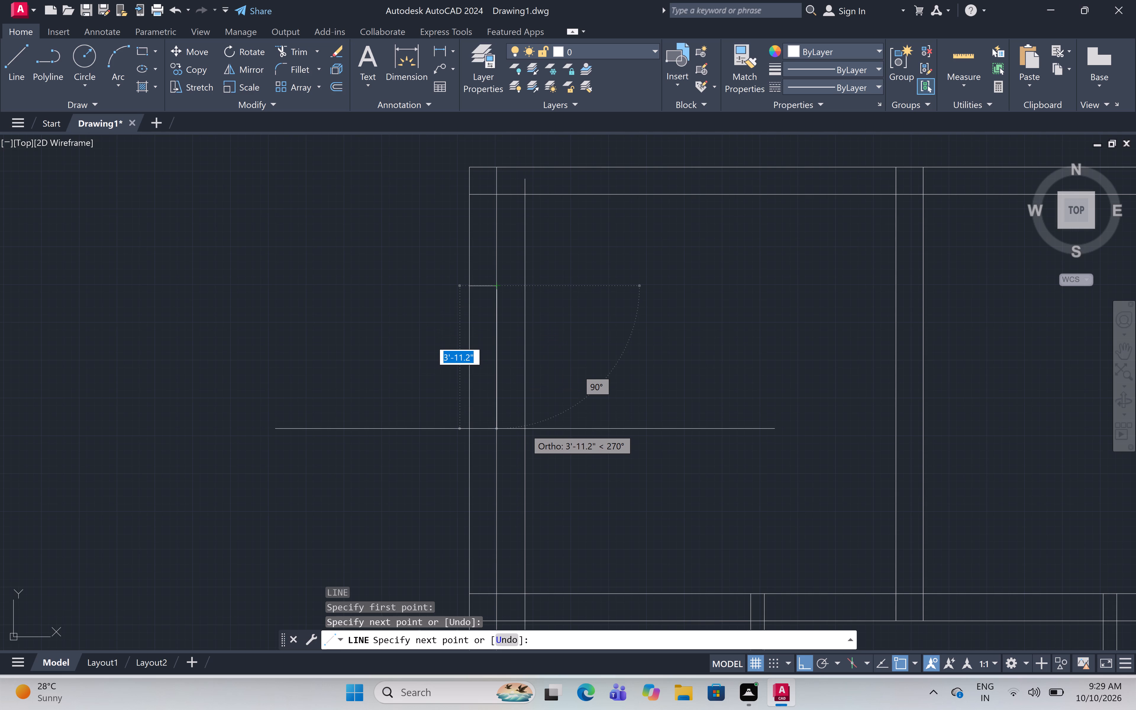
{"action": "key", "text": "5"}
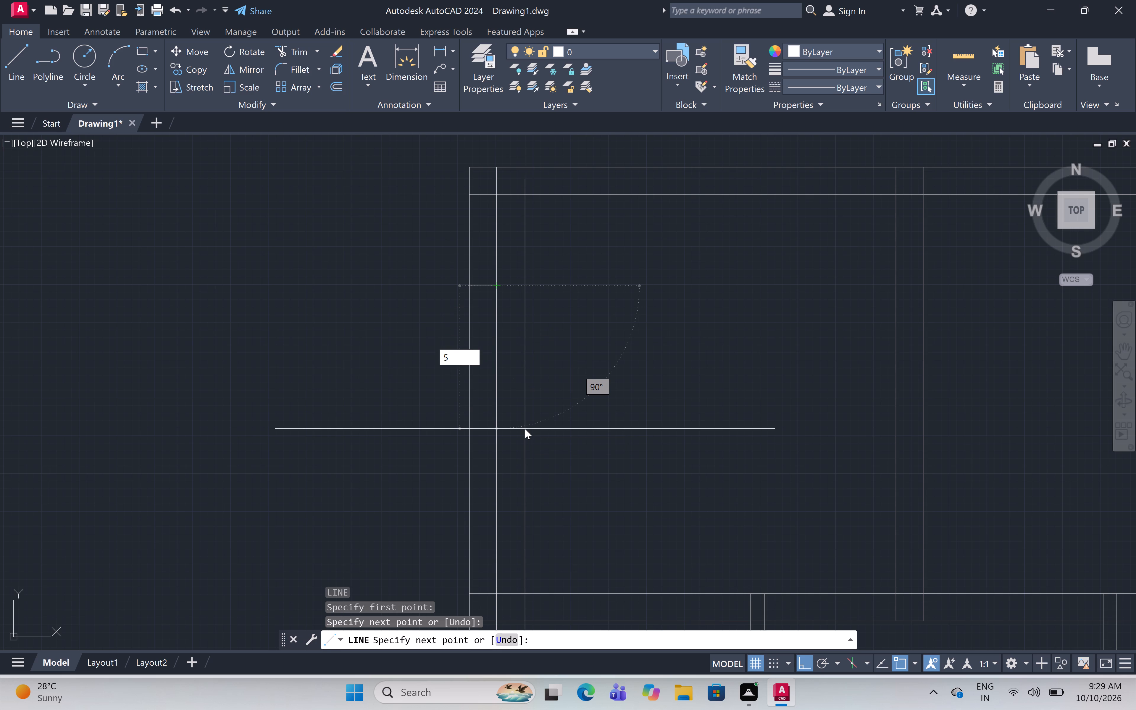
{"action": "key", "text": "apostrophe"}
{"action": "key", "text": "space"}
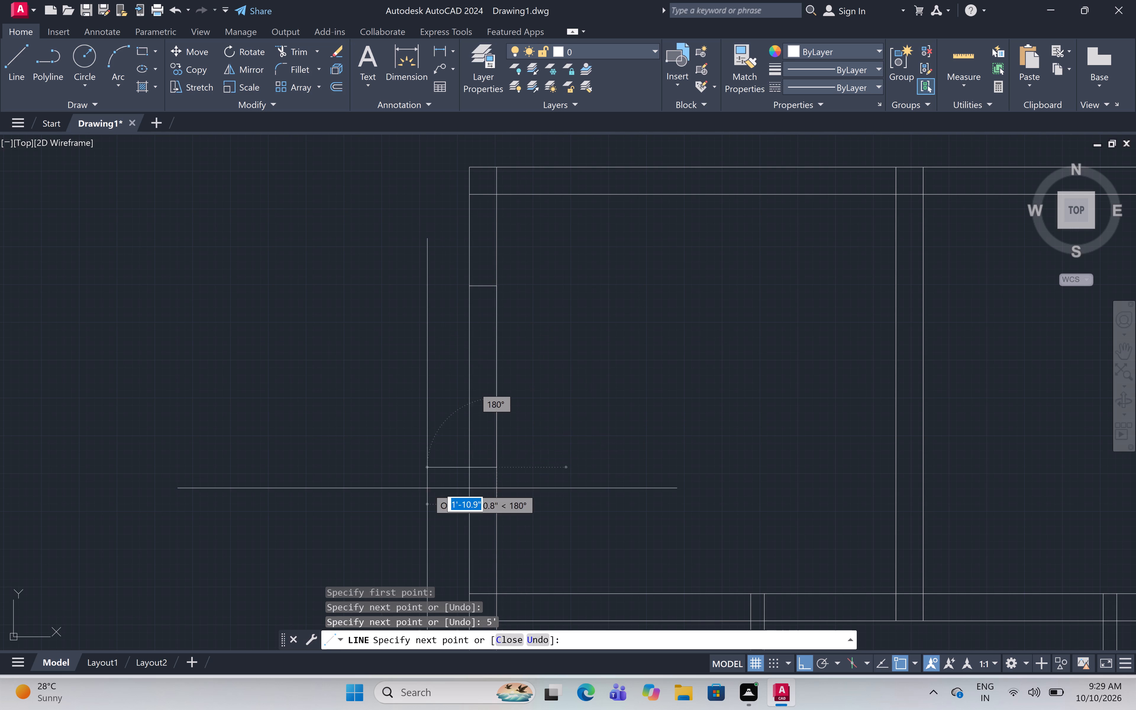
{"action": "left_click", "coordinate": [471, 466]}
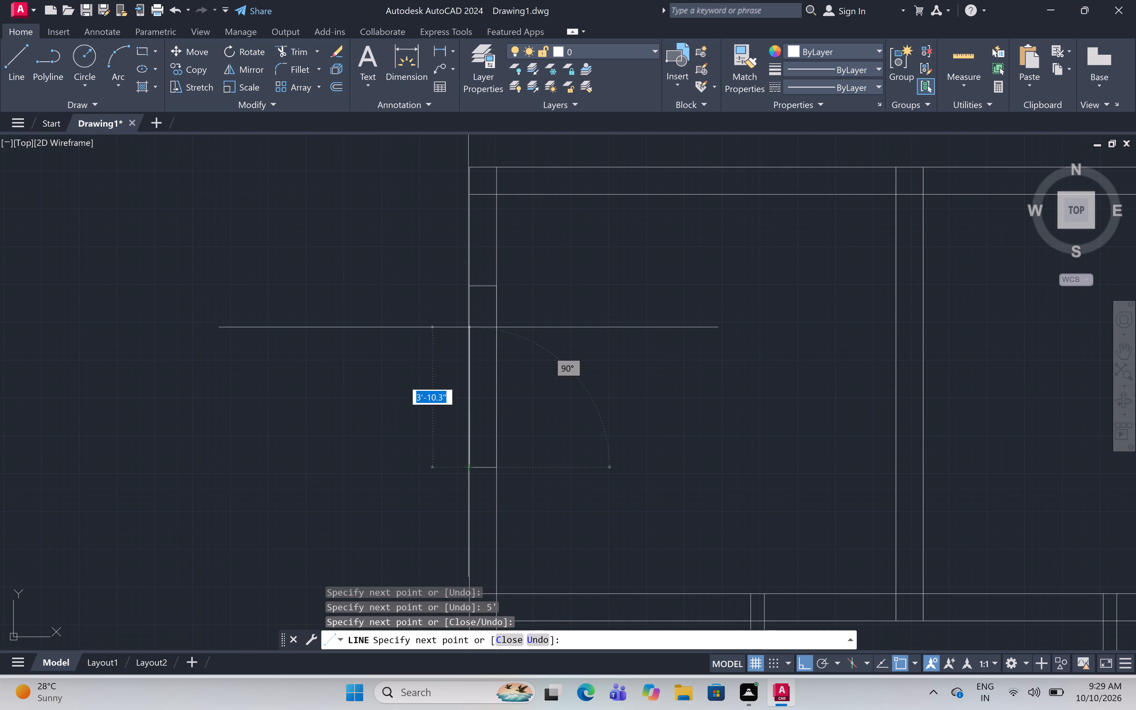
{"action": "left_click", "coordinate": [469, 284]}
{"action": "key", "text": "Escape"}
Draw a closed 2' long ventilator outline across the 9" east wall of the northern of the two small east rooms.
{"action": "scroll", "coordinate": [466, 298], "scroll_direction": "down", "scroll_amount": 1}
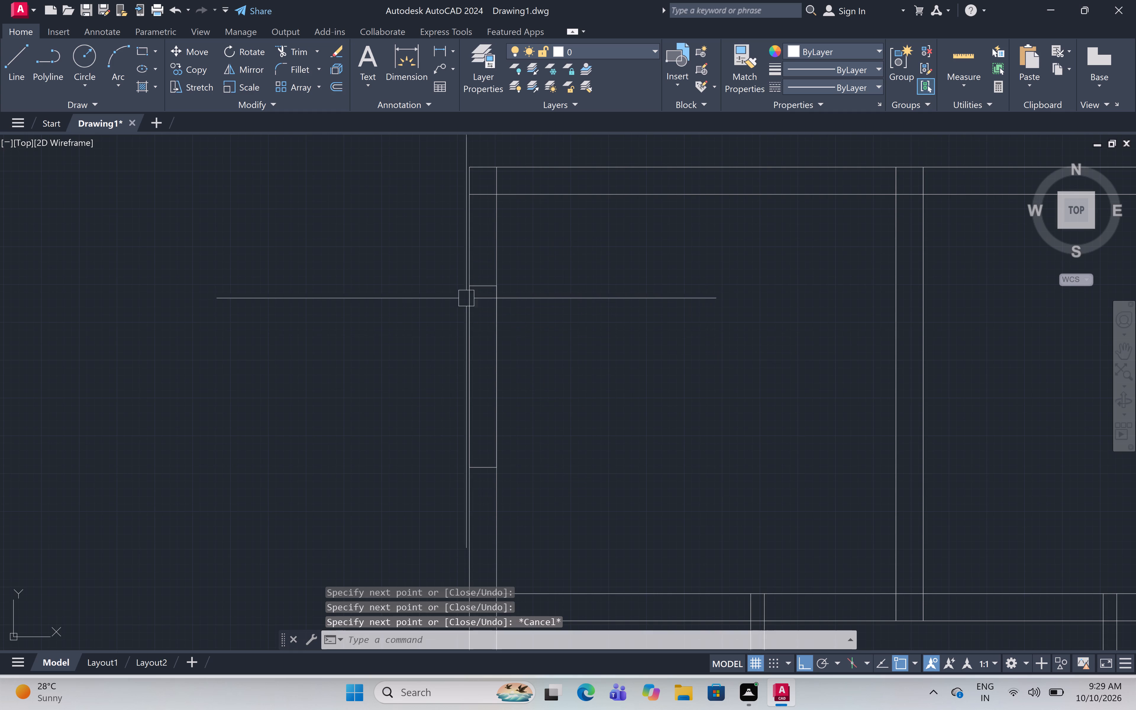
{"action": "scroll", "coordinate": [466, 298], "scroll_direction": "down", "scroll_amount": 3}
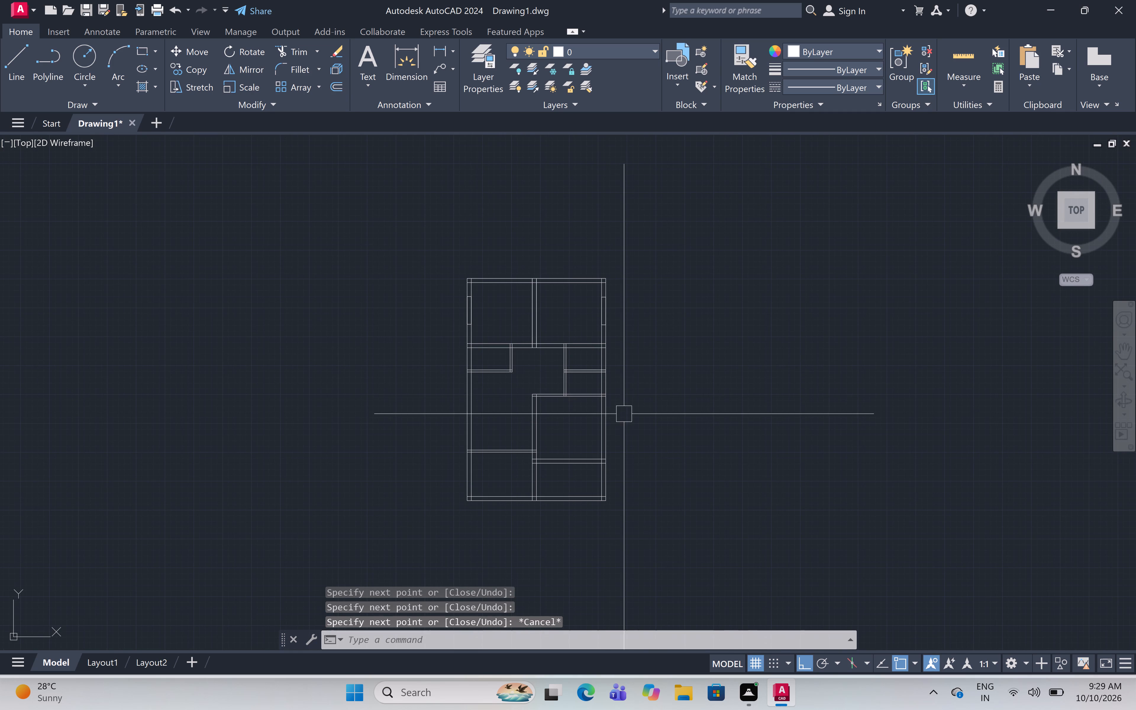
{"action": "scroll", "coordinate": [603, 379], "scroll_direction": "up", "scroll_amount": 4}
{"action": "middle_click_drag", "start_coordinate": [656, 282], "coordinate": [677, 328]}
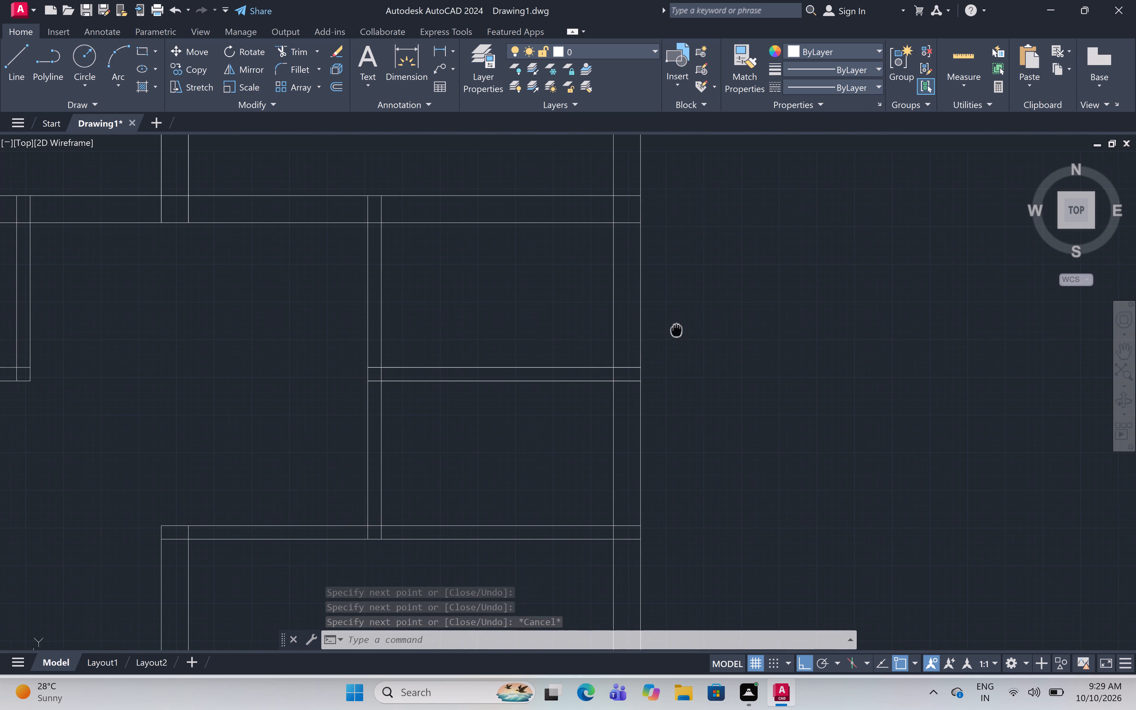
{"action": "middle_click_drag", "start_coordinate": [677, 328], "coordinate": [761, 317]}
{"action": "scroll", "coordinate": [757, 333], "scroll_direction": "up", "scroll_amount": 1}
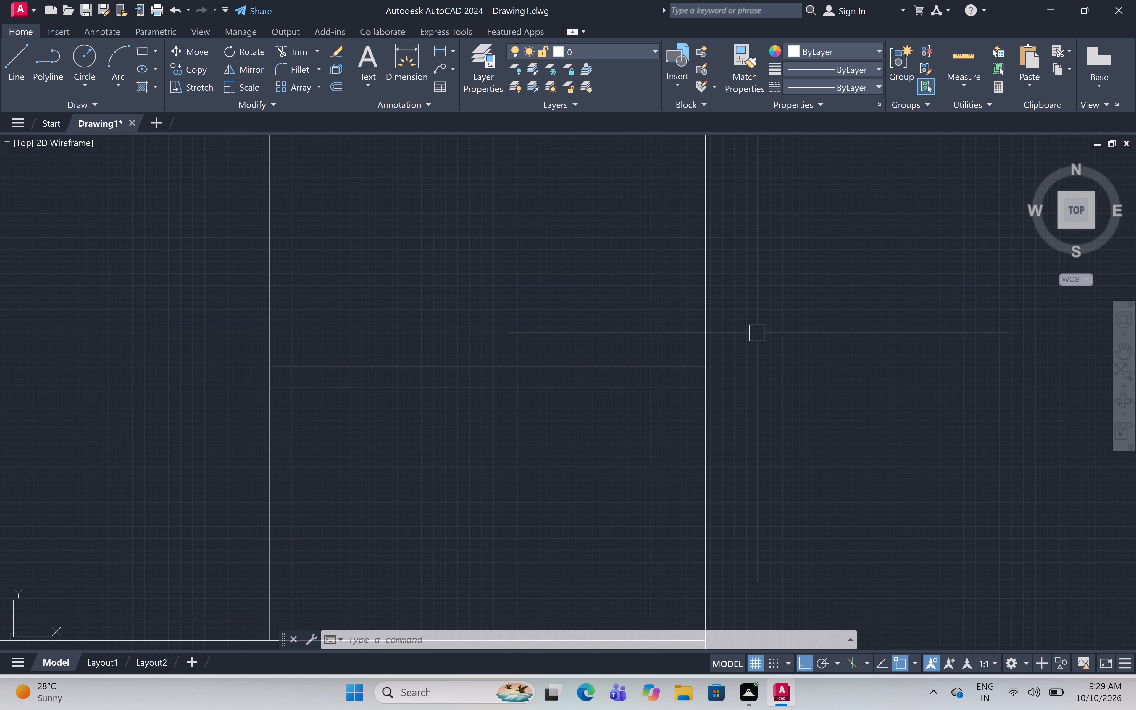
{"action": "middle_click_drag", "start_coordinate": [757, 333], "coordinate": [760, 346]}
{"action": "scroll", "coordinate": [759, 341], "scroll_direction": "down", "scroll_amount": 1}
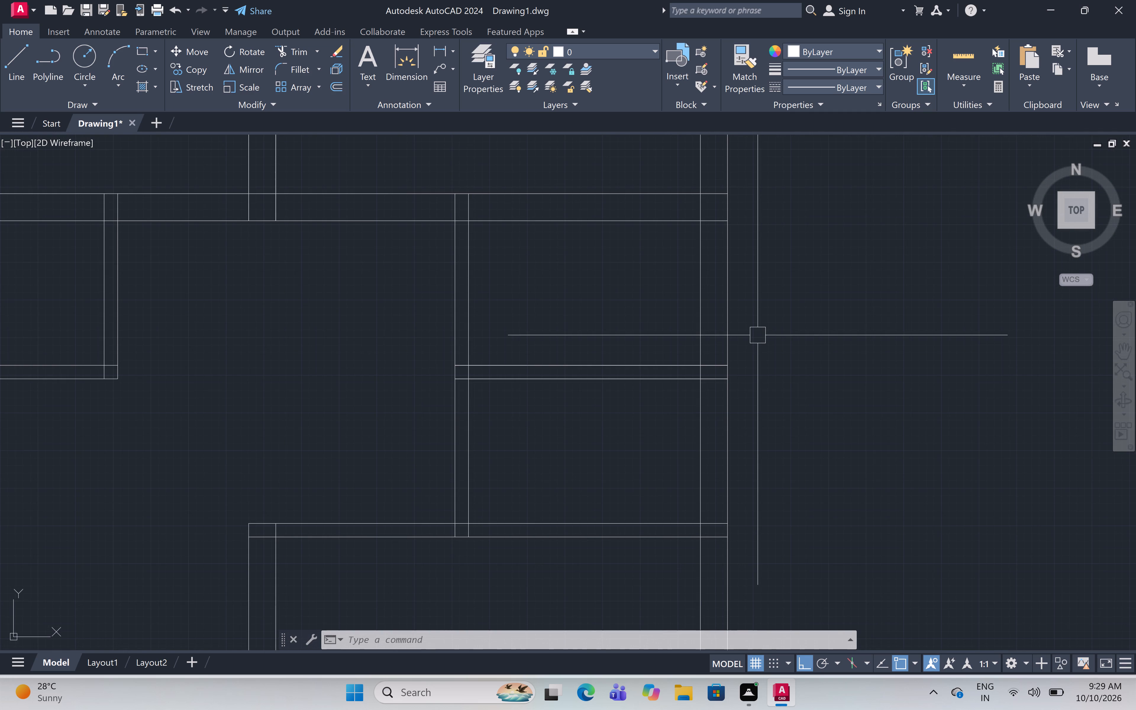
{"action": "type", "text": "l"}
{"action": "key", "text": "space"}
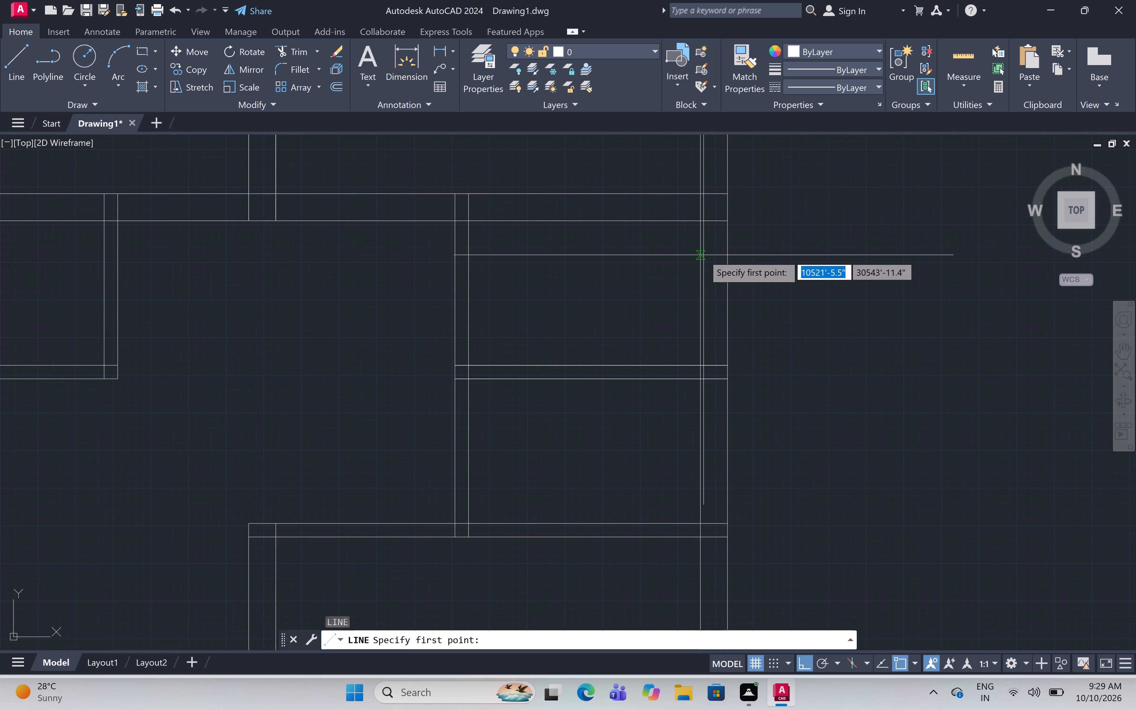
{"action": "left_click", "coordinate": [703, 251]}
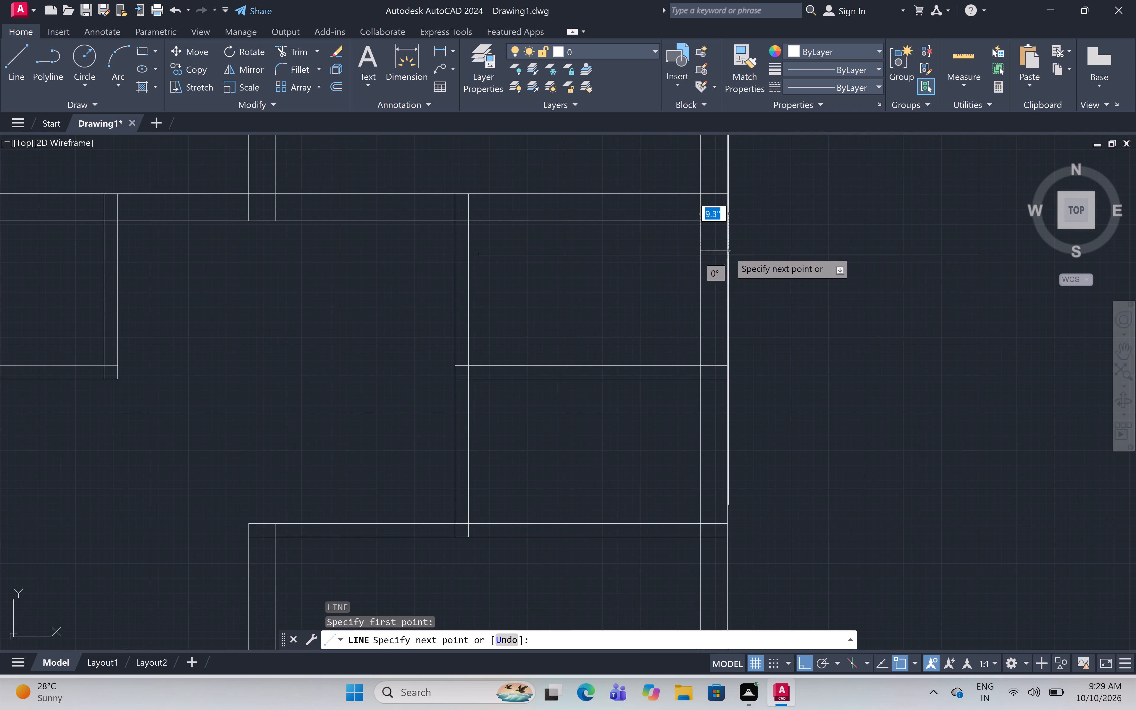
{"action": "left_click", "coordinate": [728, 249]}
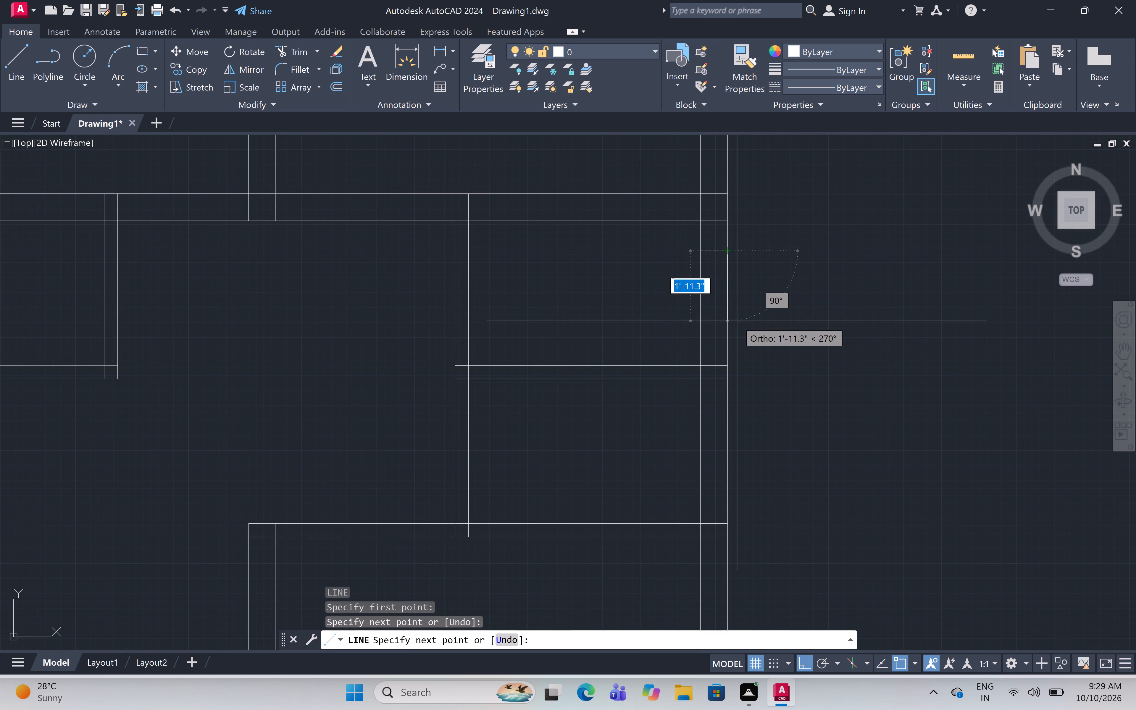
{"action": "type", "text": "2'"}
{"action": "key", "text": "space"}
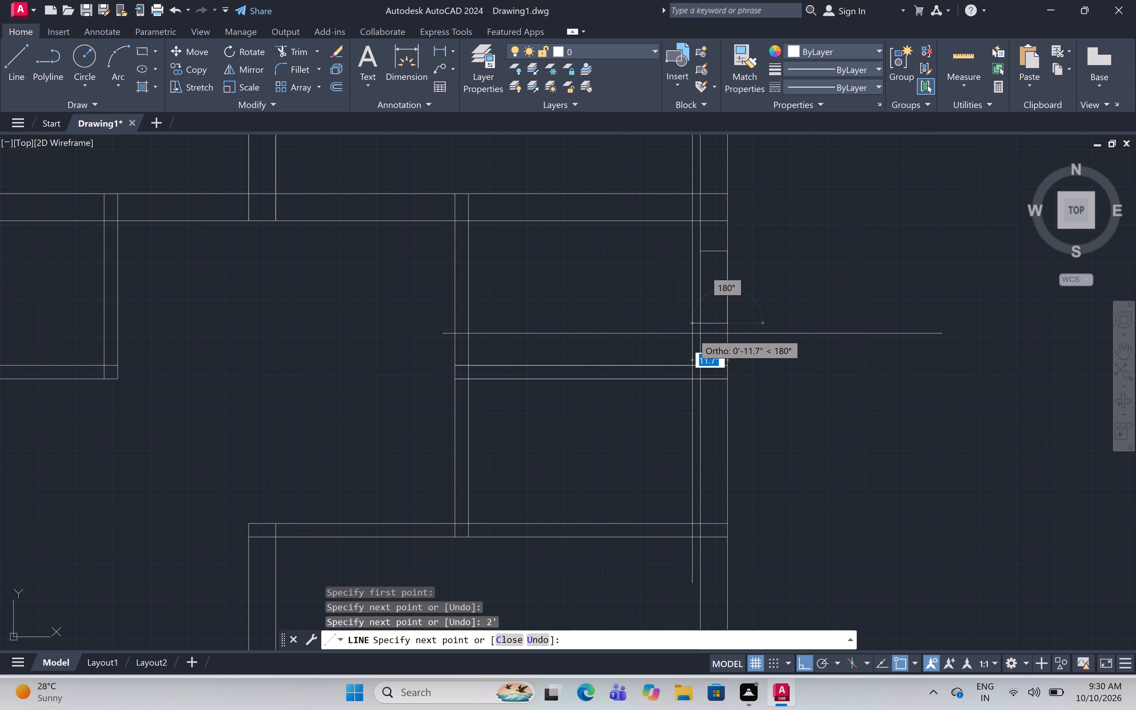
{"action": "left_click", "coordinate": [698, 325]}
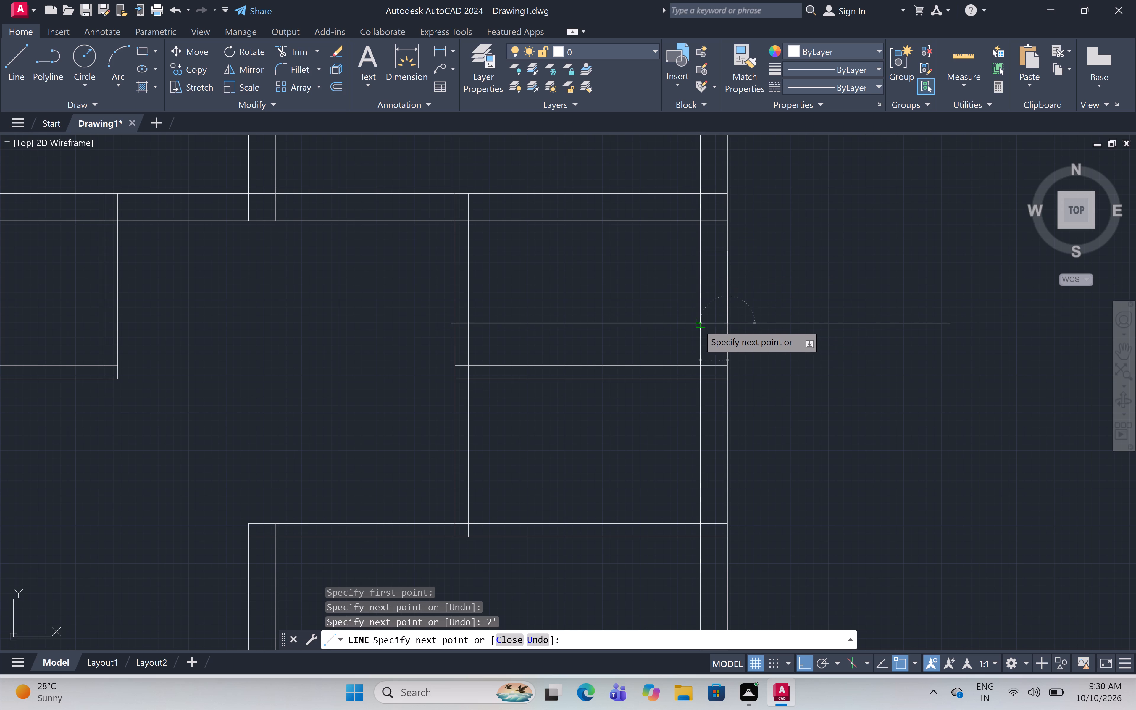
{"action": "left_click", "coordinate": [702, 252]}
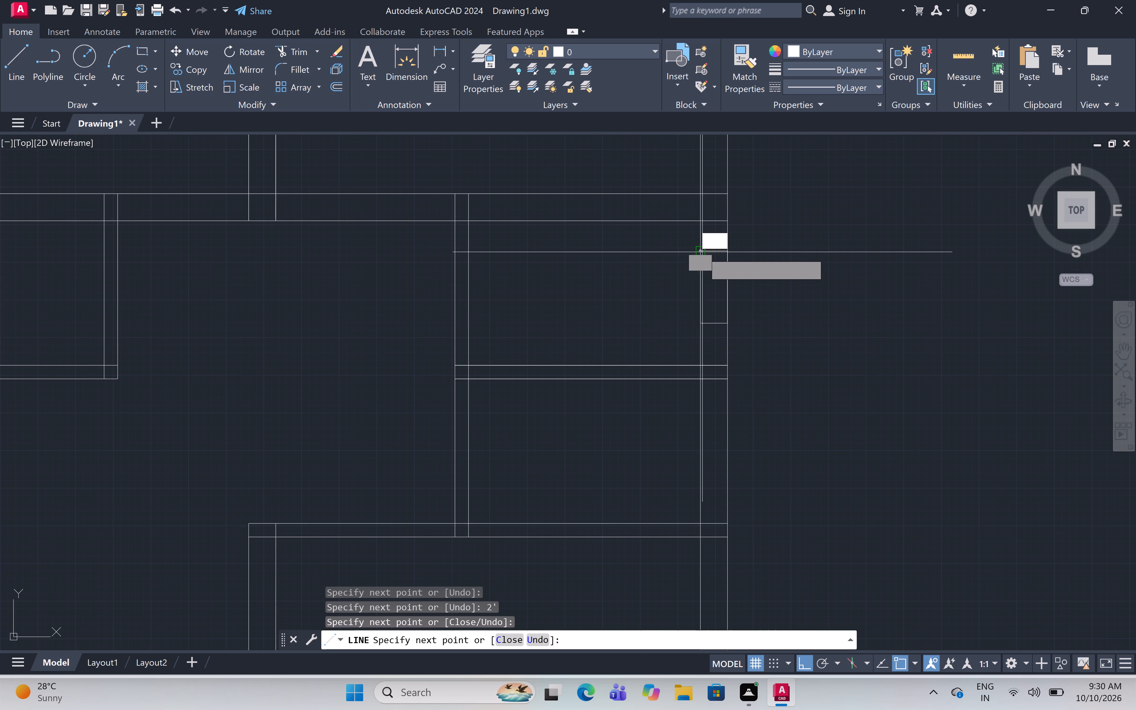
{"action": "key", "text": "Escape"}
Draw a closed 2' long ventilator outline across the 9" east wall of the southern of the two small east rooms.
{"action": "scroll", "coordinate": [830, 259], "scroll_direction": "down", "scroll_amount": 2}
{"action": "scroll", "coordinate": [801, 324], "scroll_direction": "up", "scroll_amount": 2}
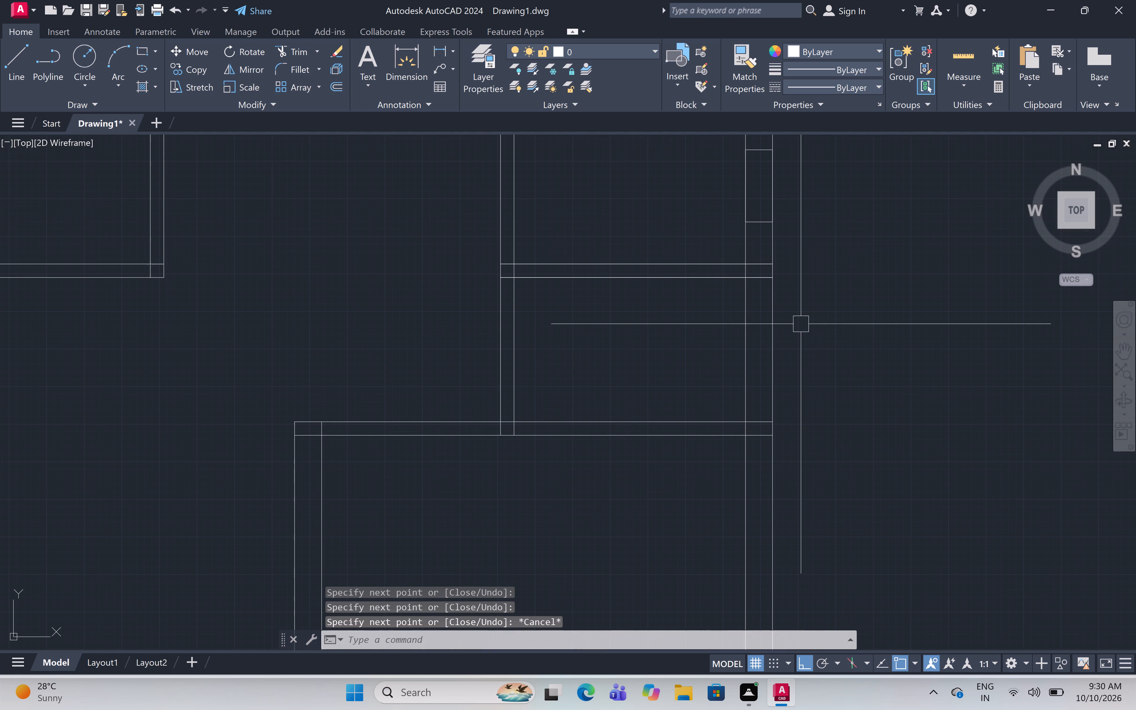
{"action": "middle_click_drag", "start_coordinate": [801, 324], "coordinate": [809, 356]}
{"action": "type", "text": "l"}
{"action": "key", "text": "space"}
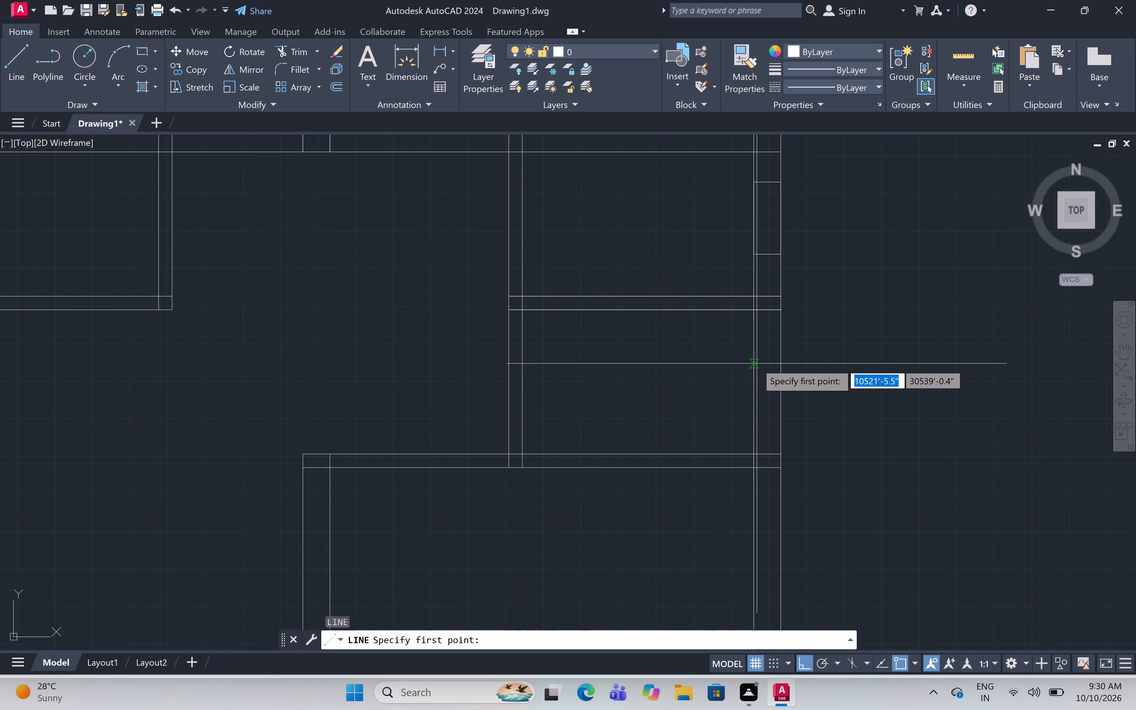
{"action": "left_click", "coordinate": [754, 349]}
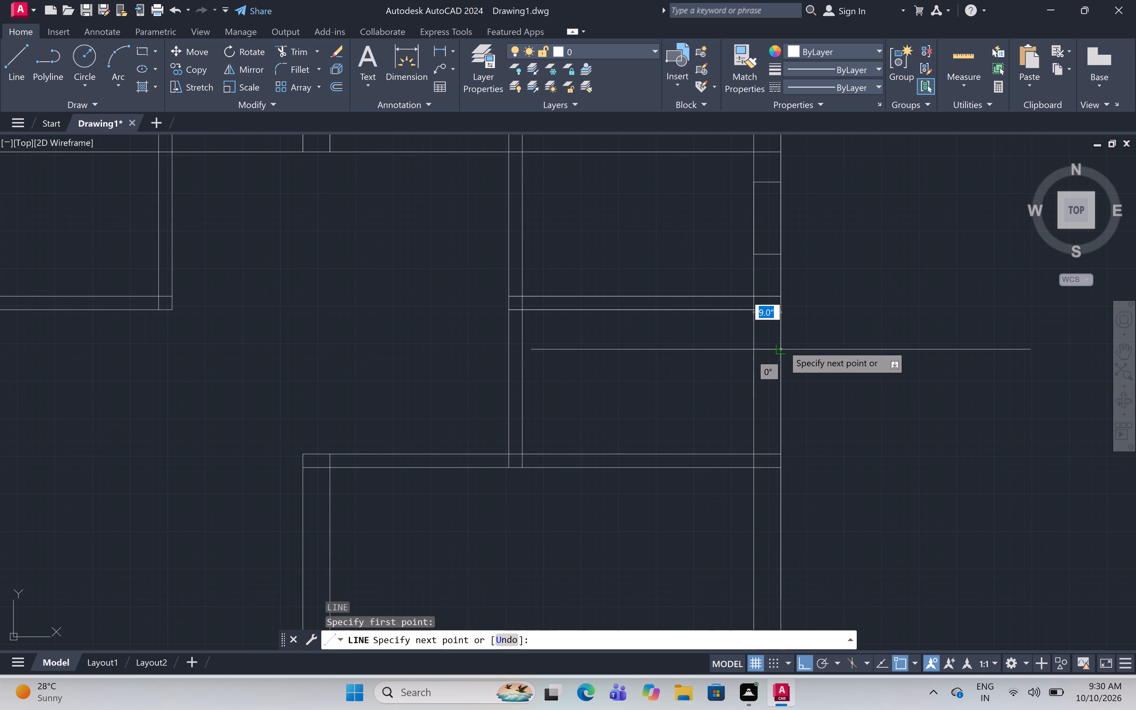
{"action": "left_click", "coordinate": [783, 346]}
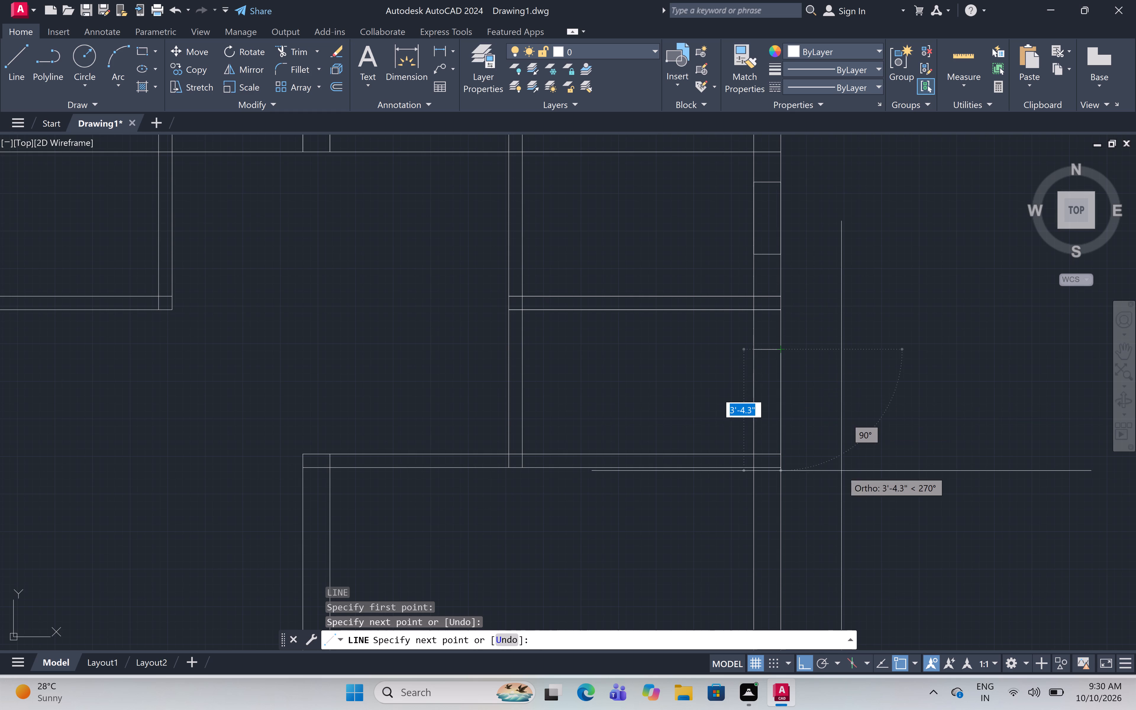
{"action": "key", "text": "2"}
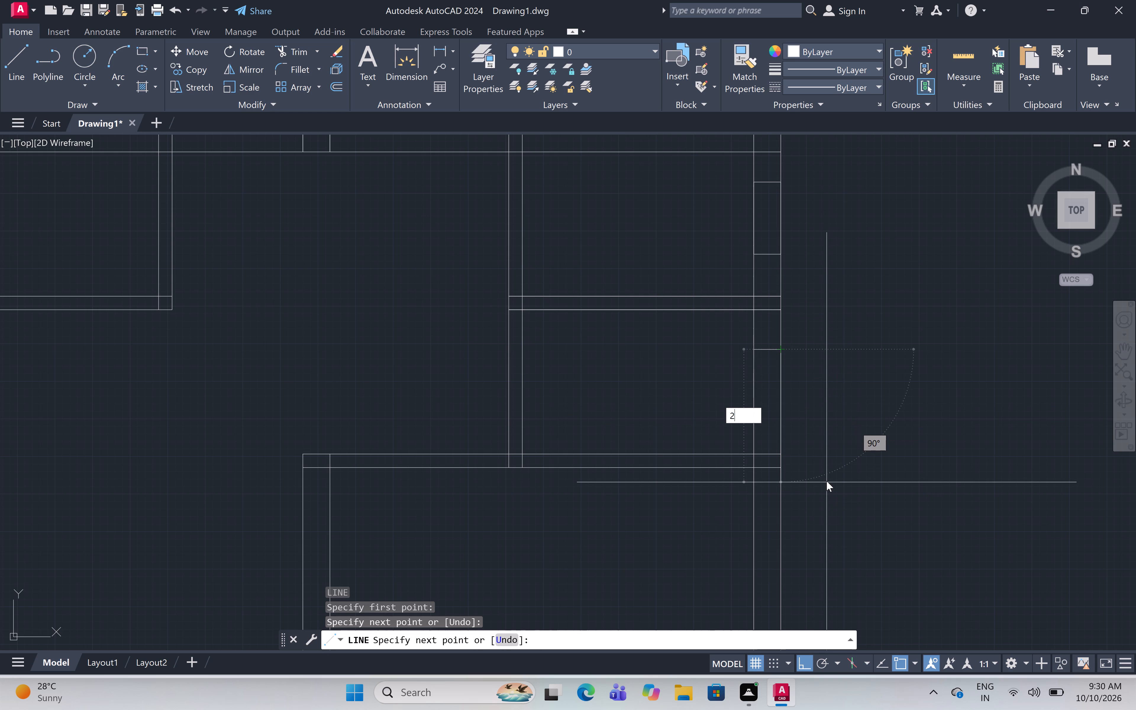
{"action": "key", "text": "apostrophe"}
{"action": "key", "text": "space"}
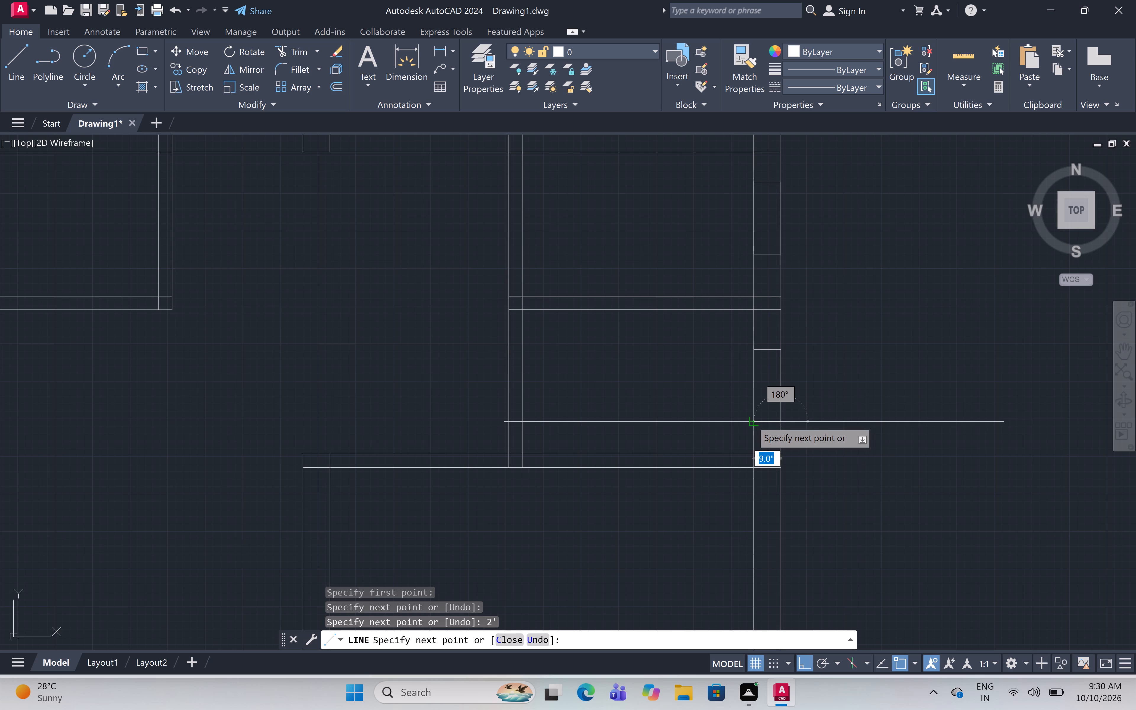
{"action": "left_click", "coordinate": [751, 420]}
{"action": "left_click", "coordinate": [753, 350]}
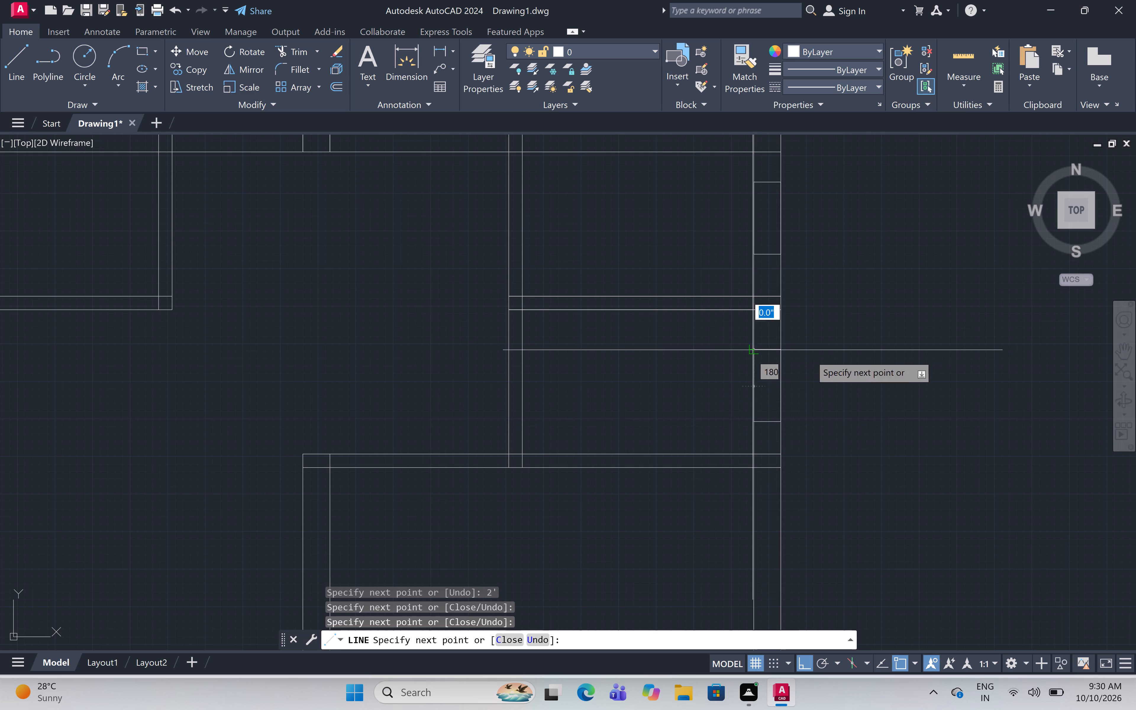
{"action": "key", "text": "Escape"}
Examine the southern rooms and the whole plan for walls that still need window or ventilator openings.
{"action": "scroll", "coordinate": [879, 355], "scroll_direction": "down", "scroll_amount": 2}
{"action": "middle_click_drag", "start_coordinate": [879, 356], "coordinate": [954, 294]}
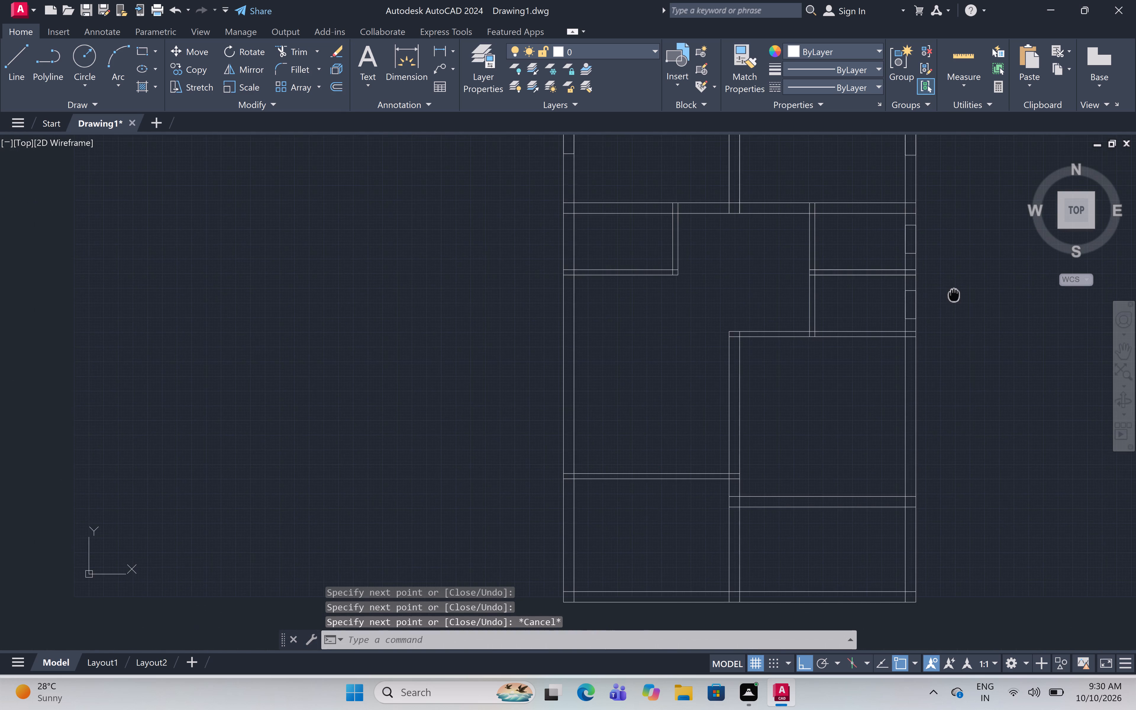
{"action": "middle_click_drag", "start_coordinate": [954, 294], "coordinate": [954, 293]}
{"action": "scroll", "coordinate": [952, 293], "scroll_direction": "down", "scroll_amount": 1}
{"action": "middle_click_drag", "start_coordinate": [951, 293], "coordinate": [839, 321]}
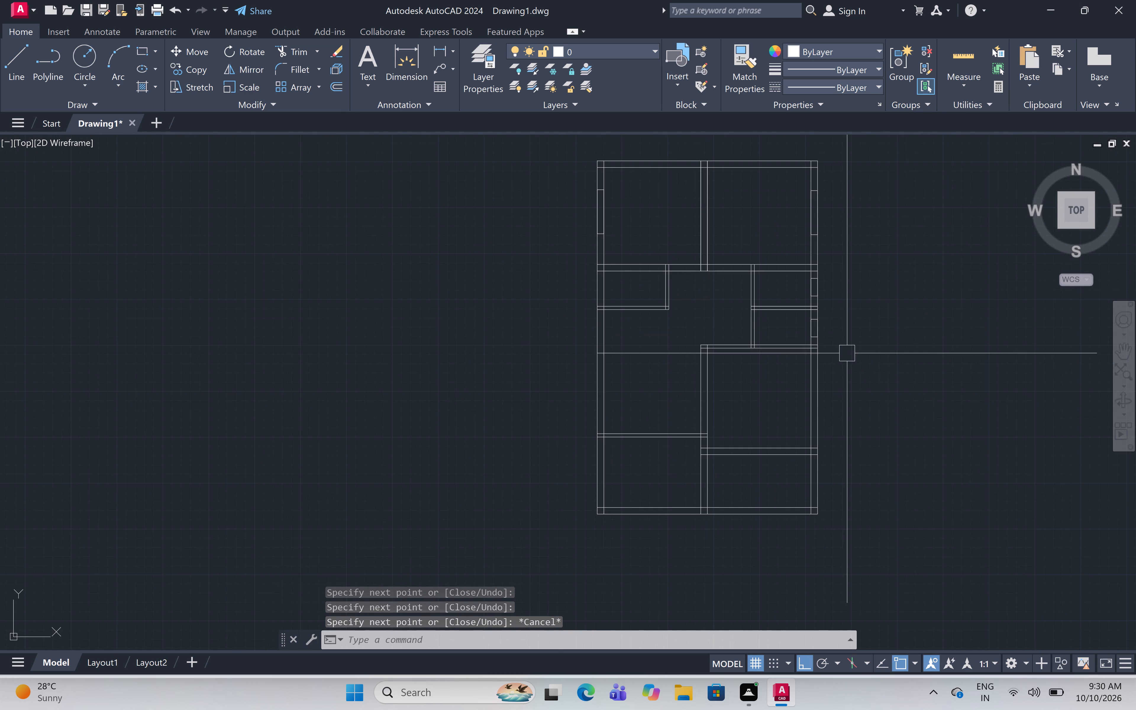
{"action": "scroll", "coordinate": [847, 353], "scroll_direction": "up", "scroll_amount": 2}
{"action": "middle_click_drag", "start_coordinate": [847, 353], "coordinate": [905, 266]}
{"action": "scroll", "coordinate": [873, 399], "scroll_direction": "down", "scroll_amount": 1}
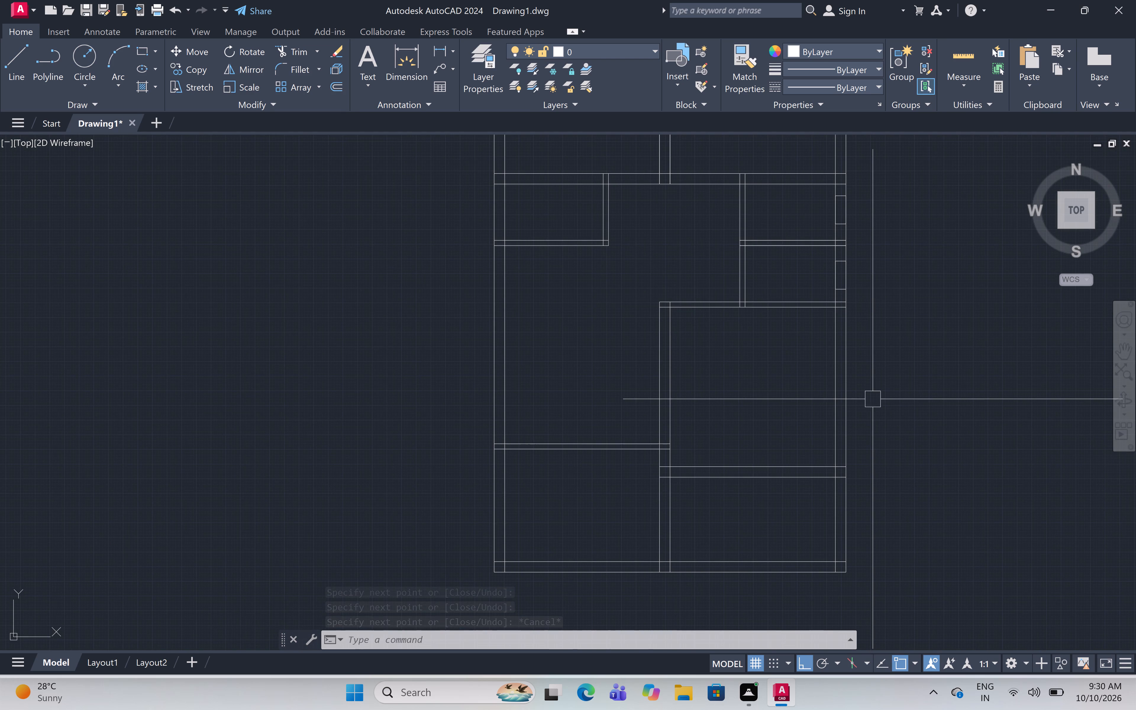
{"action": "middle_click_drag", "start_coordinate": [873, 399], "coordinate": [908, 307]}
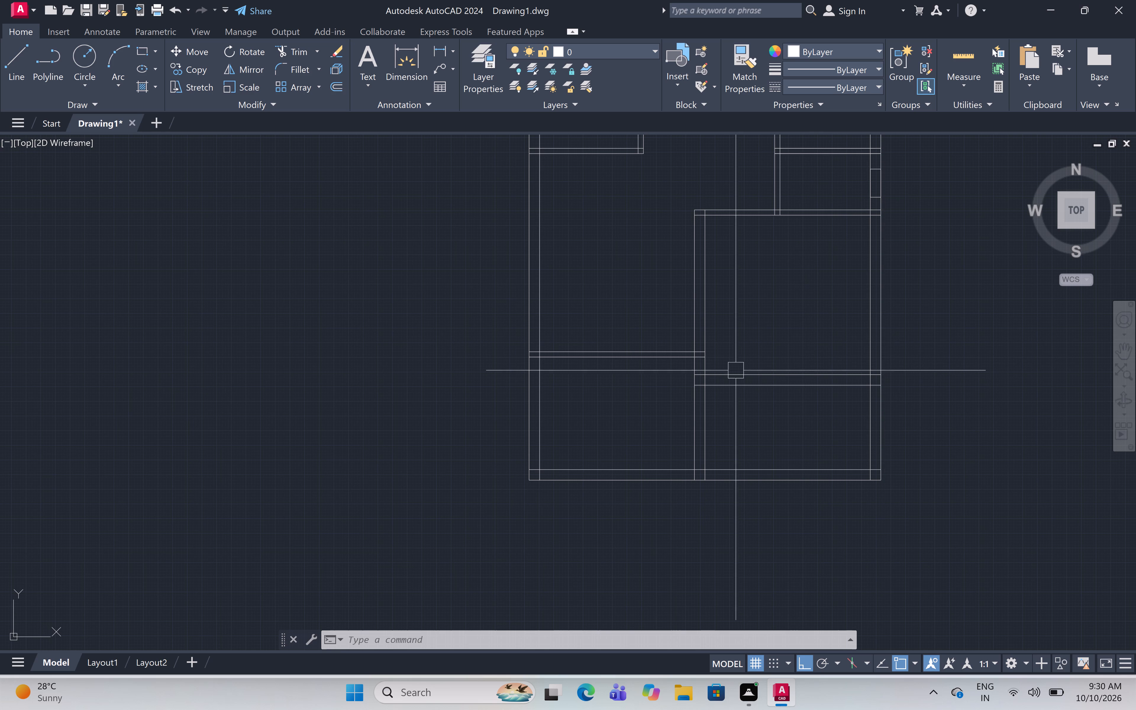
{"action": "middle_click_drag", "start_coordinate": [734, 367], "coordinate": [701, 322]}
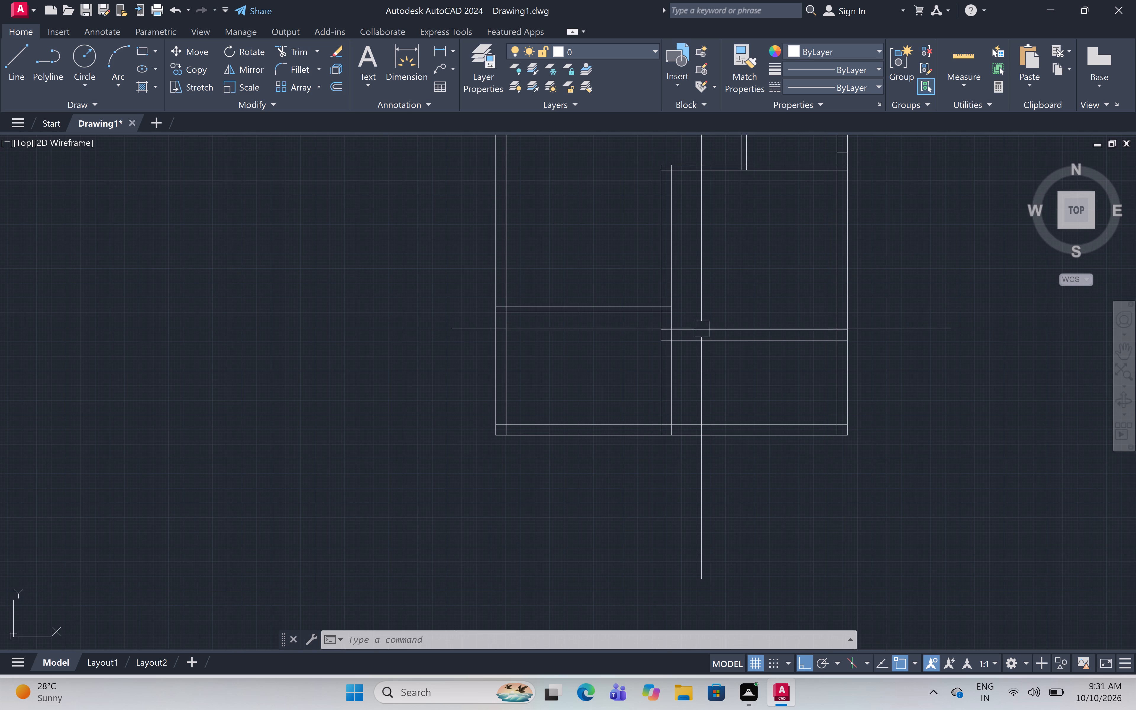
{"action": "scroll", "coordinate": [718, 381], "scroll_direction": "up", "scroll_amount": 1}
{"action": "middle_click_drag", "start_coordinate": [718, 381], "coordinate": [718, 397]}
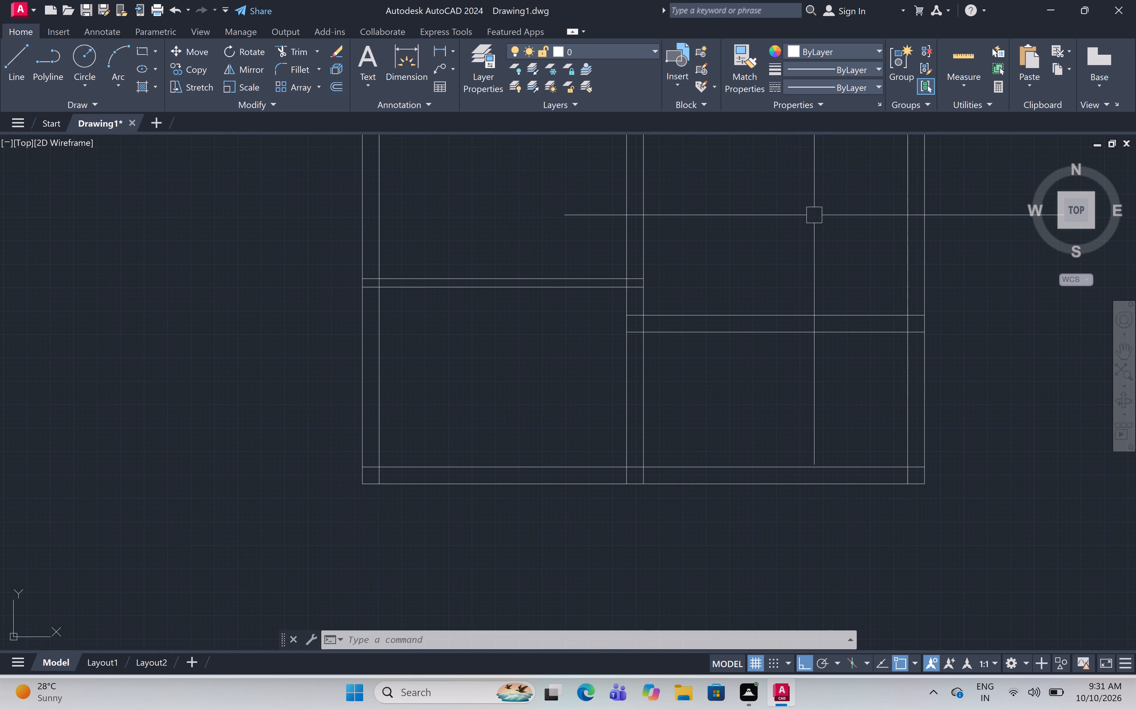
{"action": "middle_click_drag", "start_coordinate": [816, 222], "coordinate": [836, 164]}
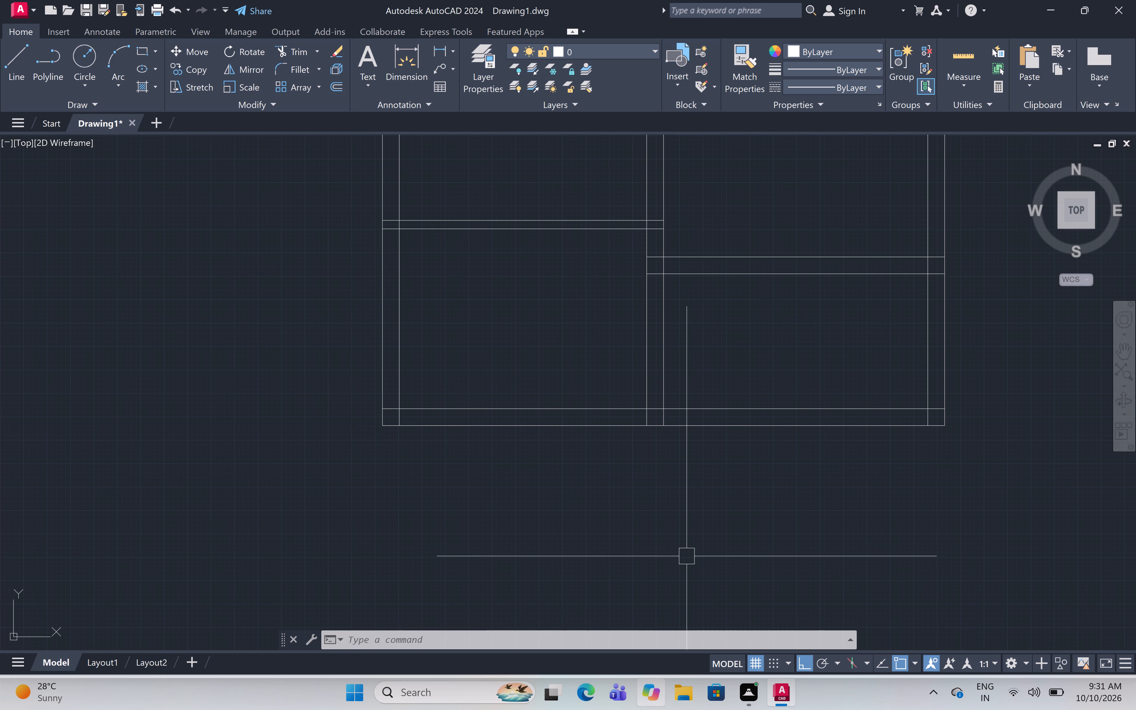
{"action": "scroll", "coordinate": [631, 664], "scroll_direction": "down", "scroll_amount": 2}
{"action": "scroll", "coordinate": [808, 272], "scroll_direction": "down", "scroll_amount": 1}
{"action": "middle_click_drag", "start_coordinate": [811, 268], "coordinate": [750, 483]}
{"action": "scroll", "coordinate": [748, 448], "scroll_direction": "down", "scroll_amount": 1}
{"action": "middle_click_drag", "start_coordinate": [748, 448], "coordinate": [748, 497]}
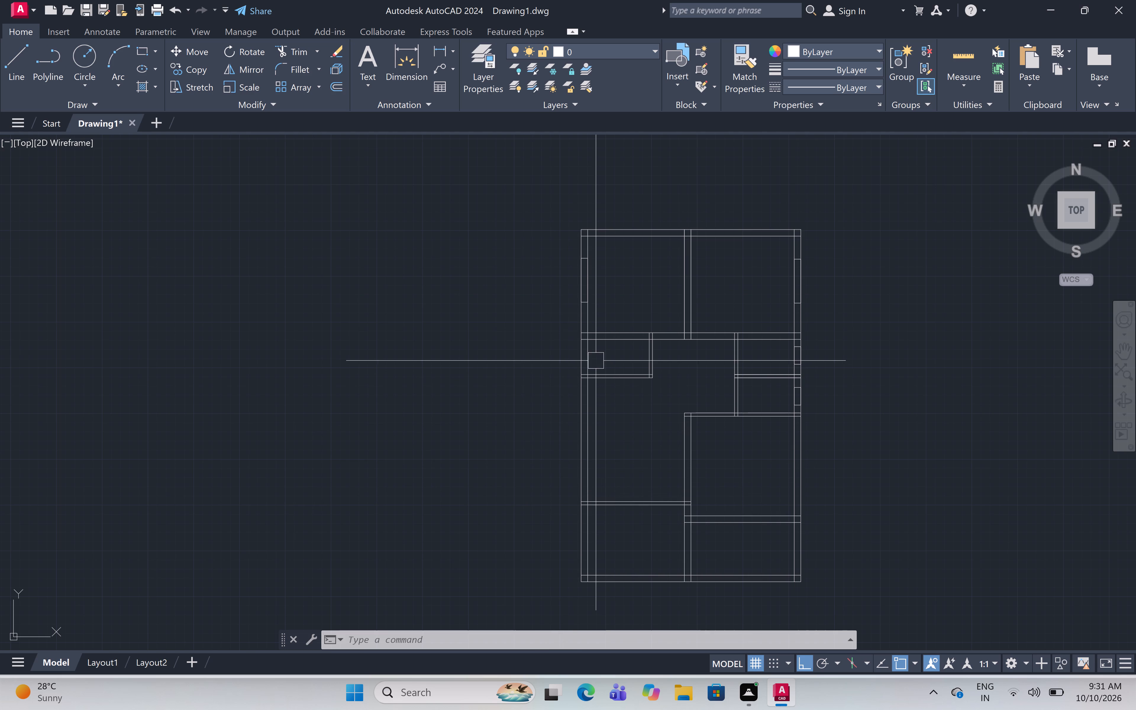
Draw a closed 2' long ventilator outline across the 9" west wall of the small room below the northwest room.
{"action": "scroll", "coordinate": [596, 360], "scroll_direction": "up", "scroll_amount": 3}
{"action": "type", "text": "l"}
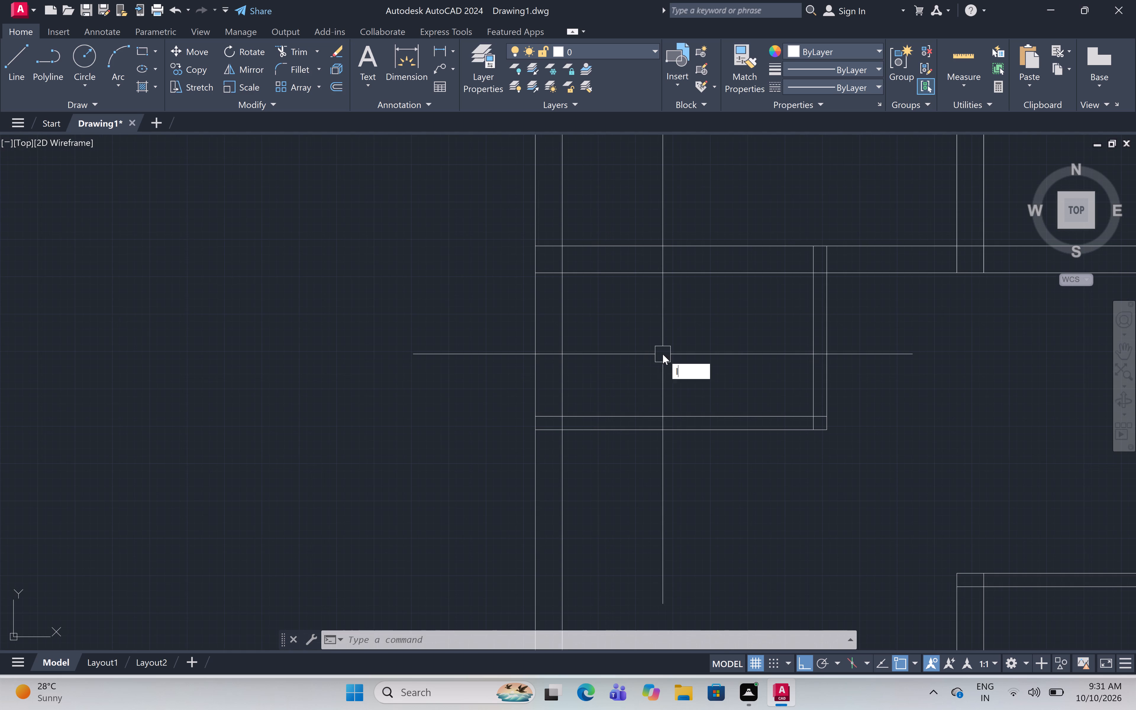
{"action": "key", "text": "space"}
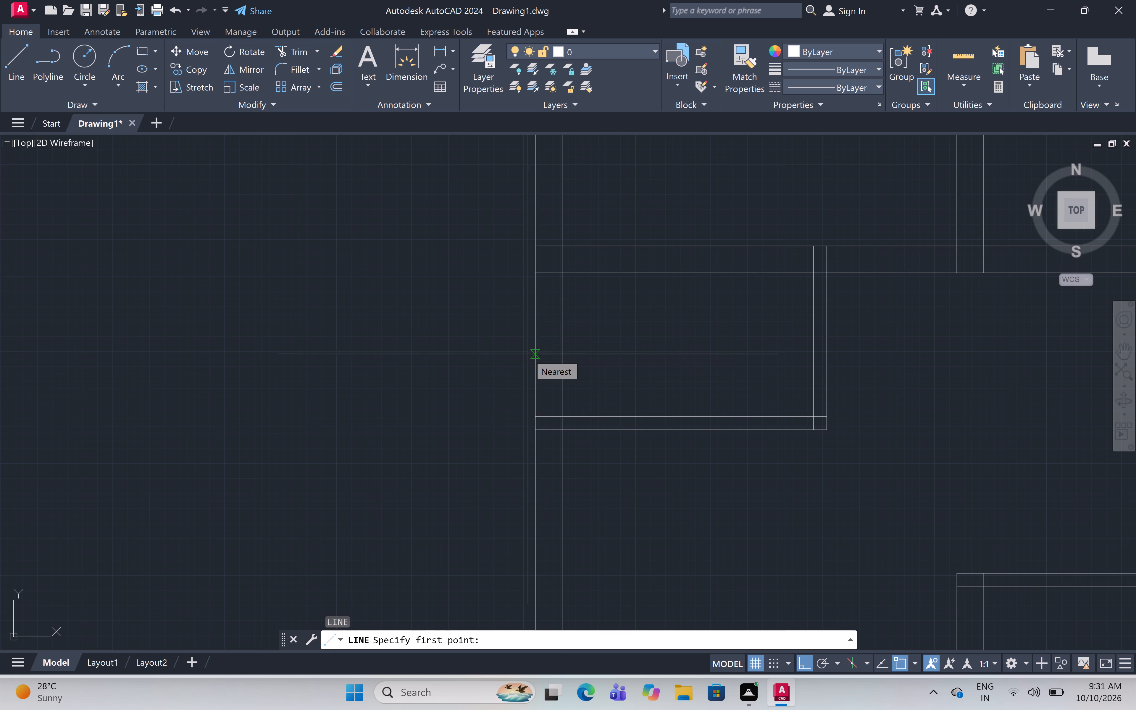
{"action": "scroll", "coordinate": [583, 357], "scroll_direction": "up", "scroll_amount": 1}
{"action": "middle_click_drag", "start_coordinate": [582, 356], "coordinate": [582, 356]}
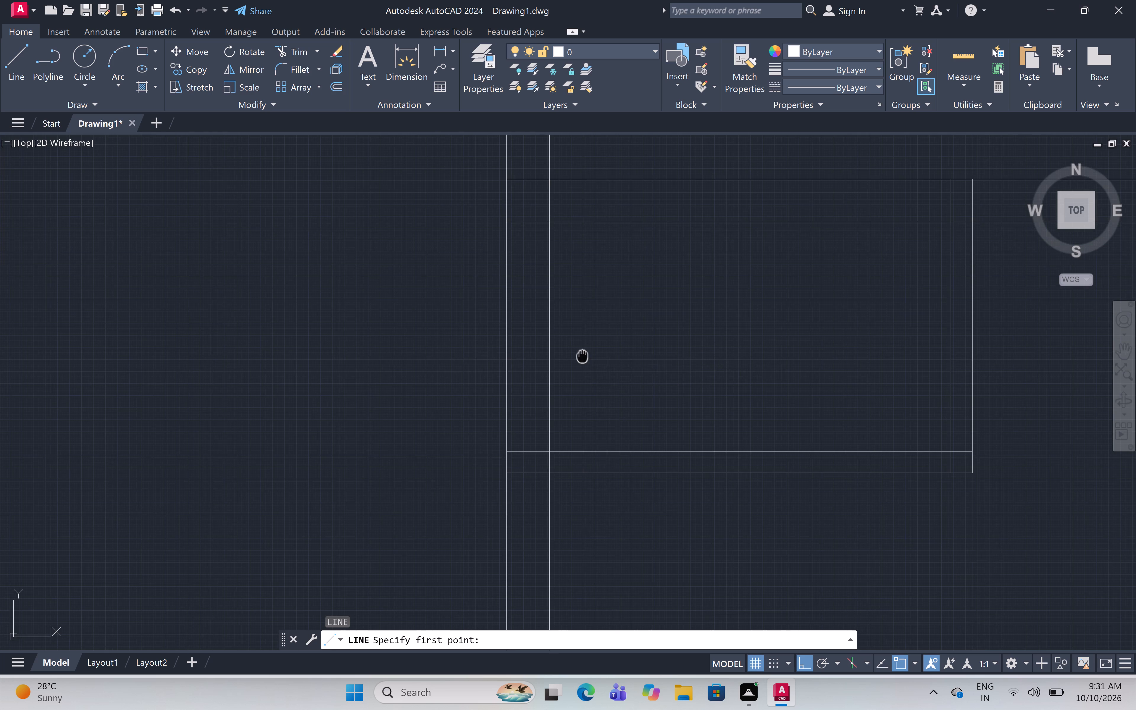
{"action": "middle_click_drag", "start_coordinate": [582, 356], "coordinate": [588, 402]}
{"action": "middle_click_drag", "start_coordinate": [588, 402], "coordinate": [607, 399]}
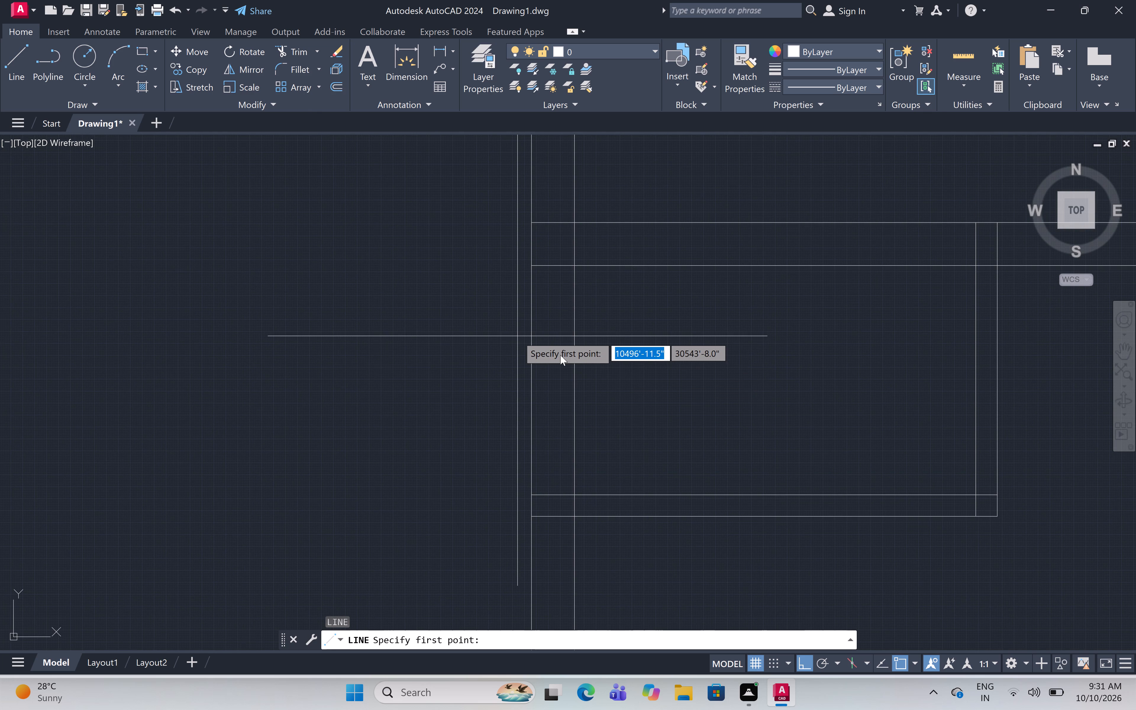
{"action": "left_click", "coordinate": [533, 315]}
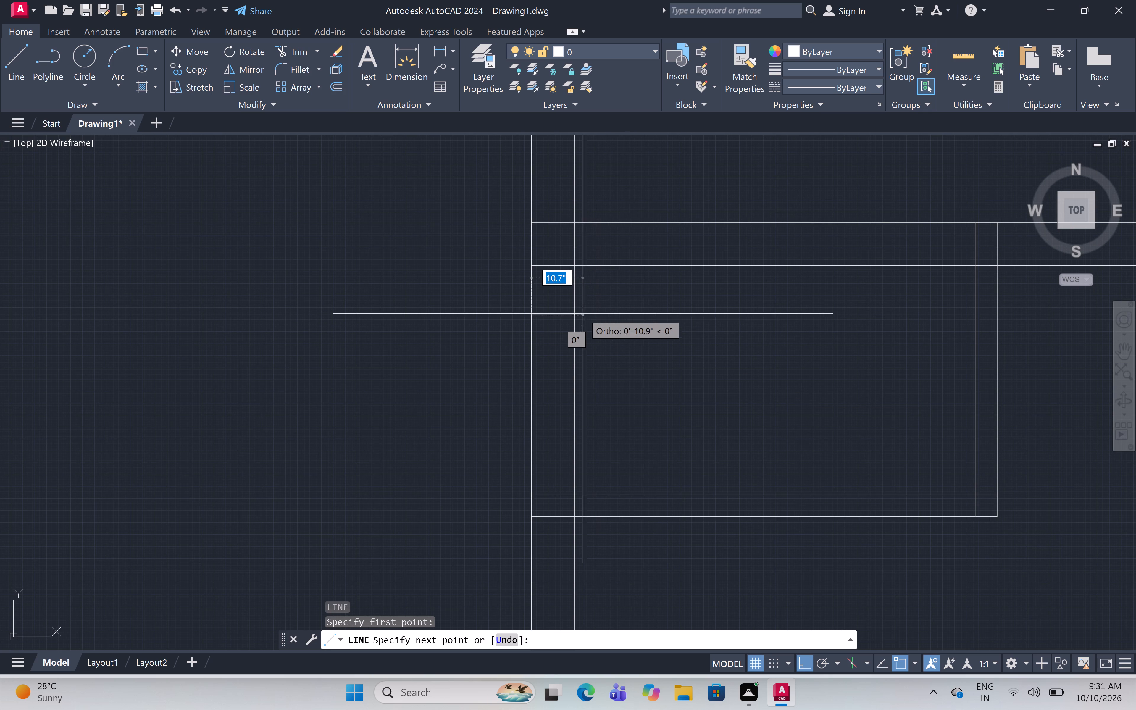
{"action": "left_click", "coordinate": [578, 312]}
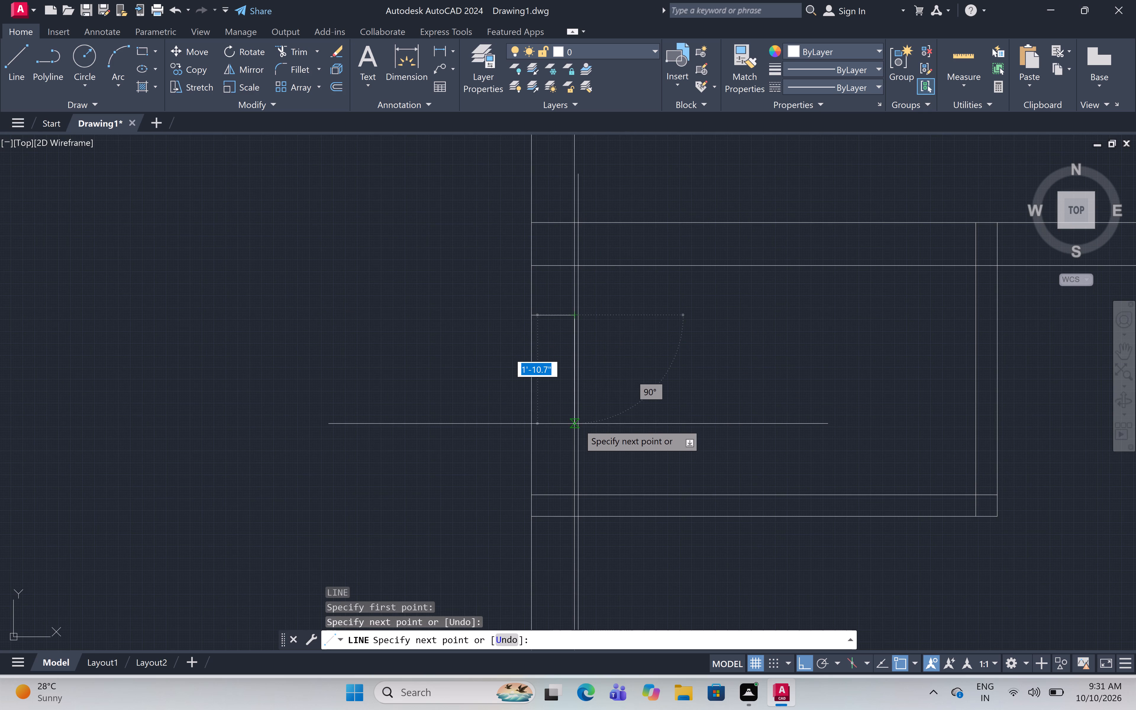
{"action": "key", "text": "2"}
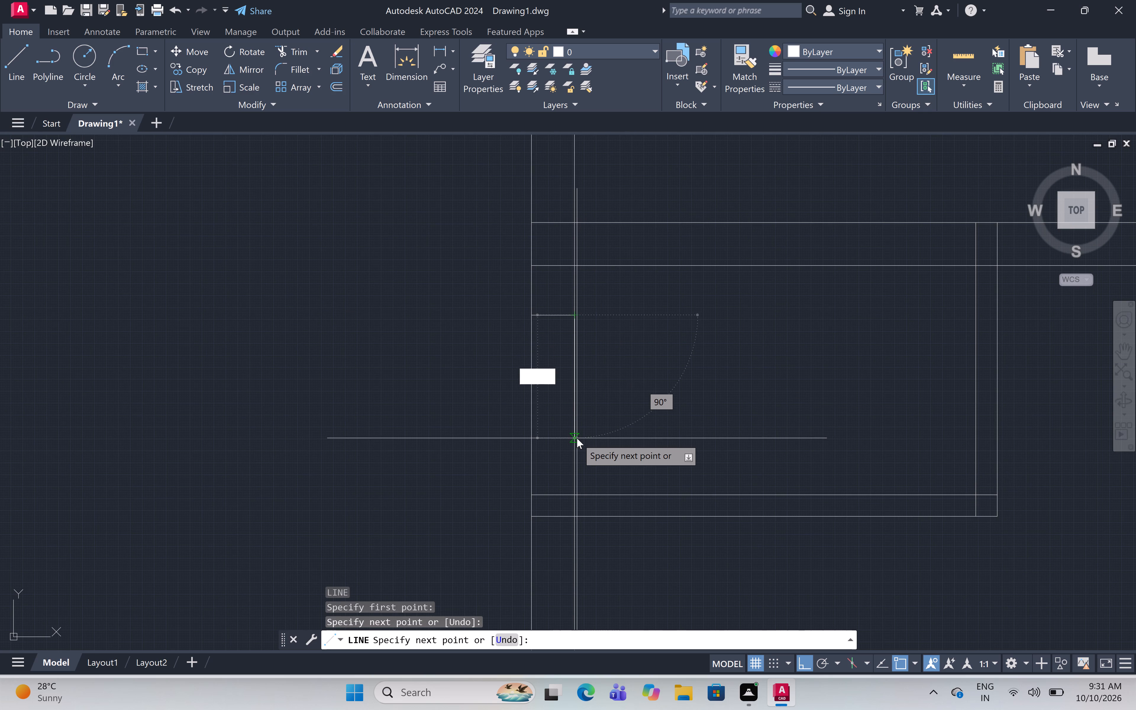
{"action": "type", "text": "'"}
{"action": "key", "text": "space"}
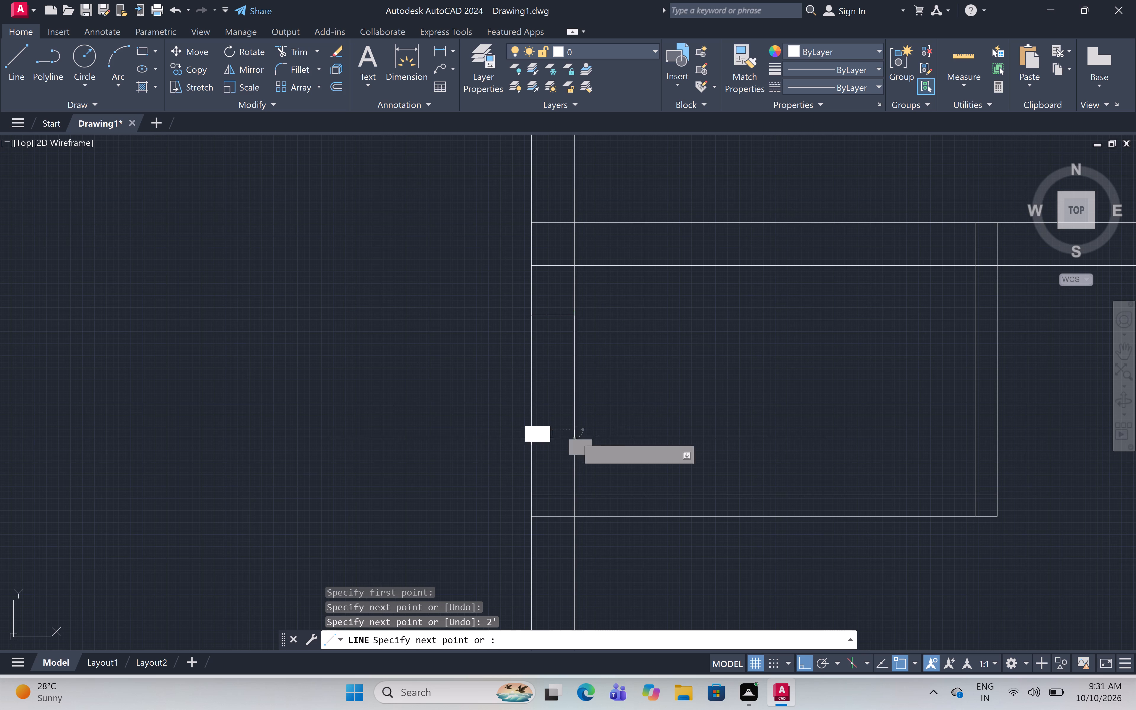
{"action": "left_click", "coordinate": [533, 428]}
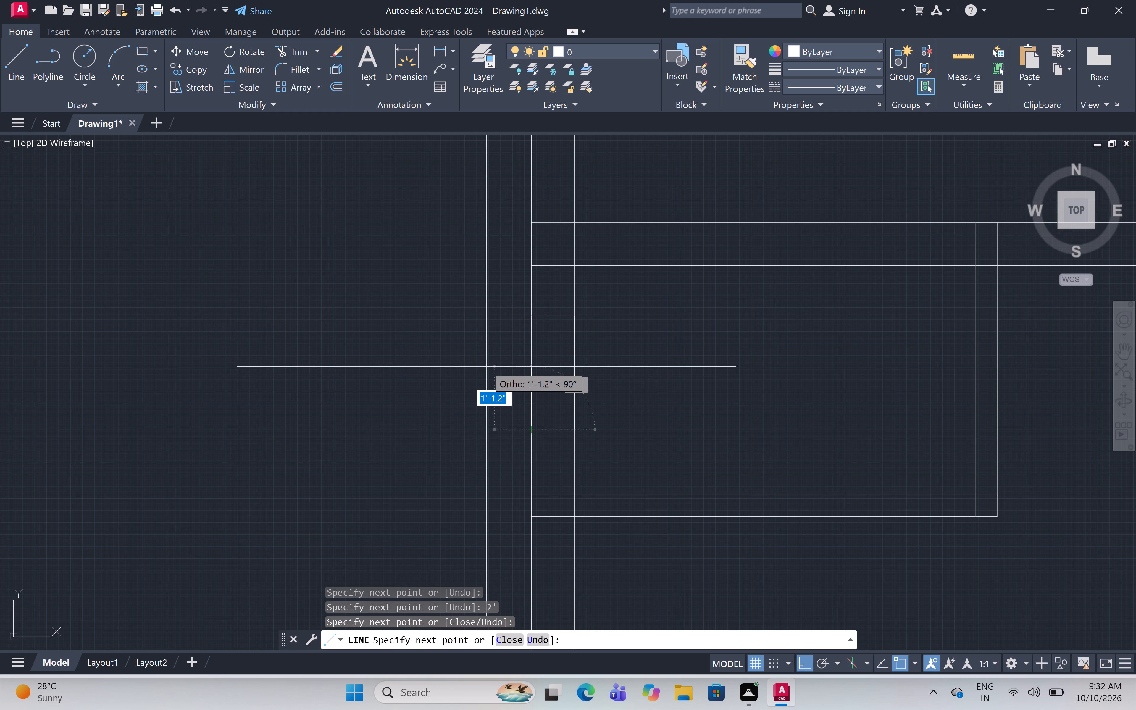
{"action": "left_click", "coordinate": [532, 312]}
{"action": "key", "text": "Escape"}
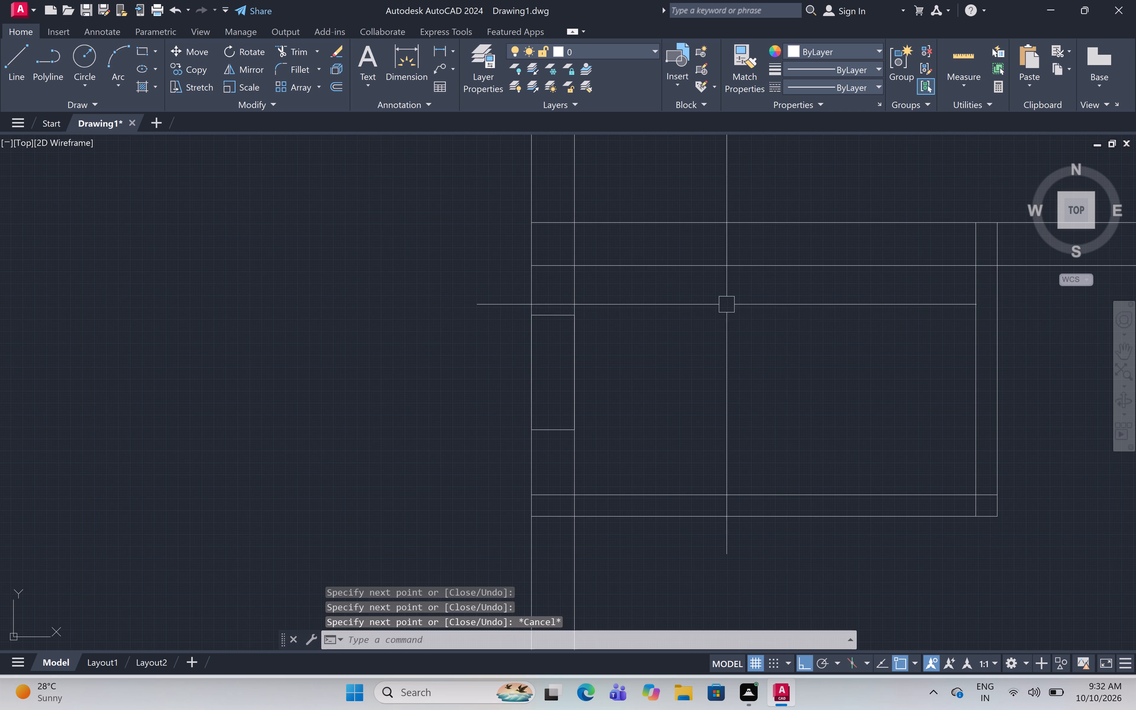
Draw a closed 5' long window outline across the 9" west wall of the large room south of the small west room.
{"action": "scroll", "coordinate": [701, 304], "scroll_direction": "down", "scroll_amount": 3}
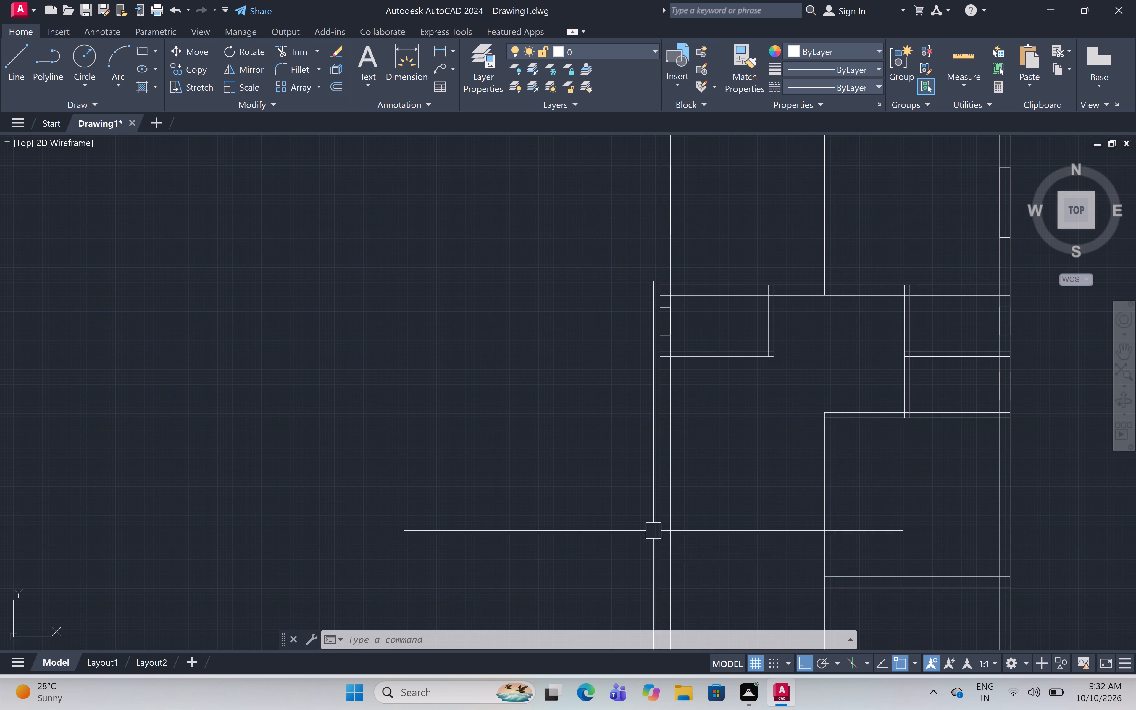
{"action": "type", "text": "l"}
{"action": "key", "text": "space"}
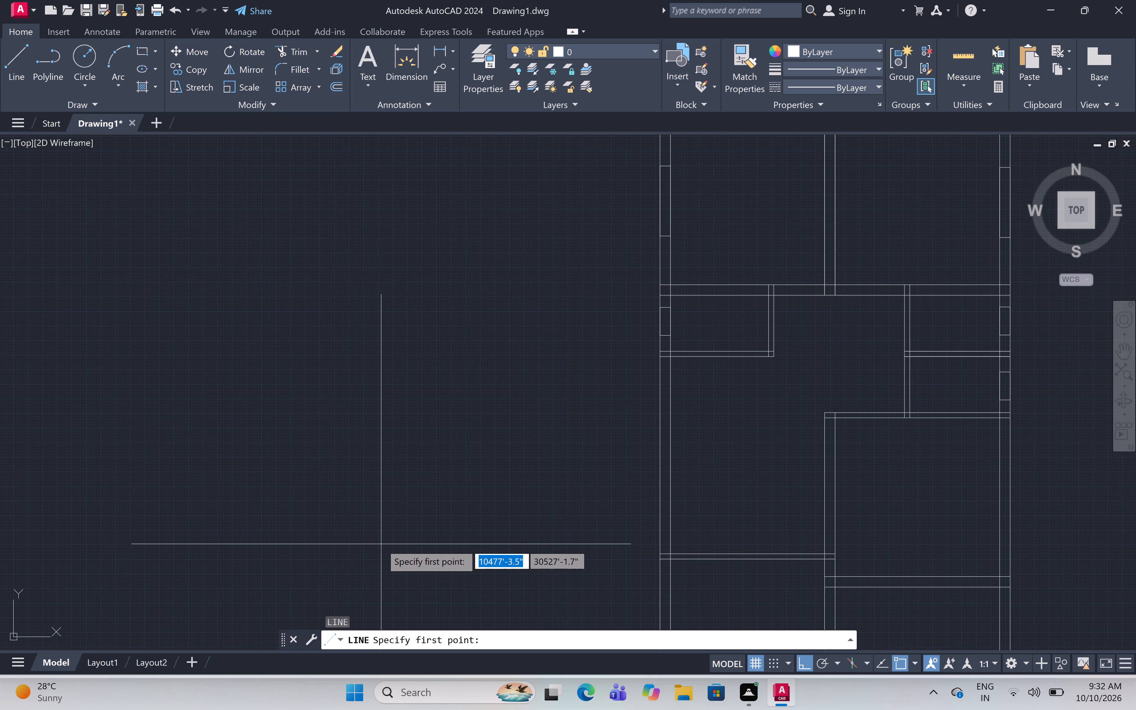
{"action": "scroll", "coordinate": [662, 519], "scroll_direction": "up", "scroll_amount": 1}
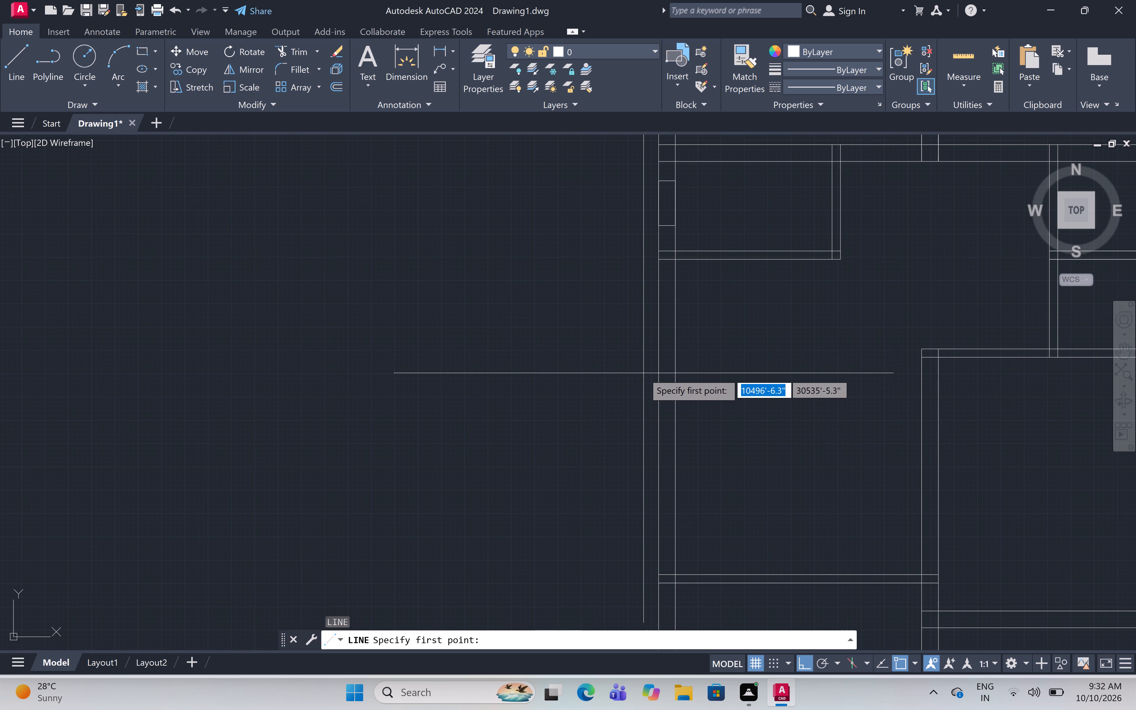
{"action": "left_click", "coordinate": [660, 351]}
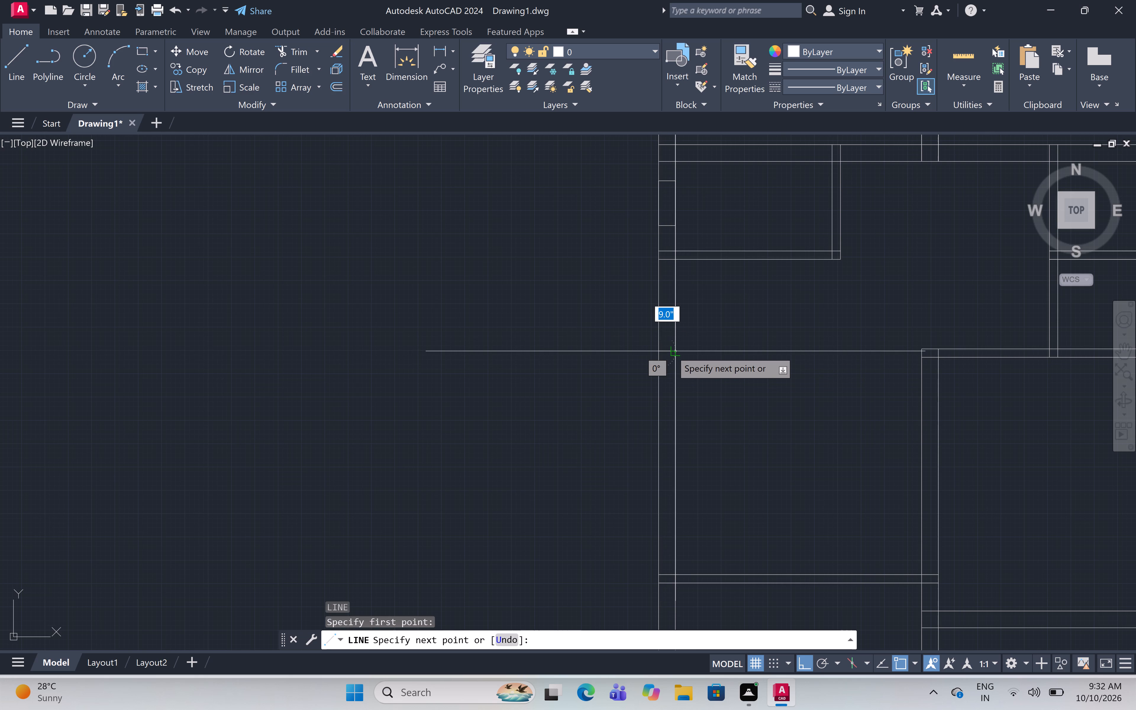
{"action": "left_click", "coordinate": [671, 351]}
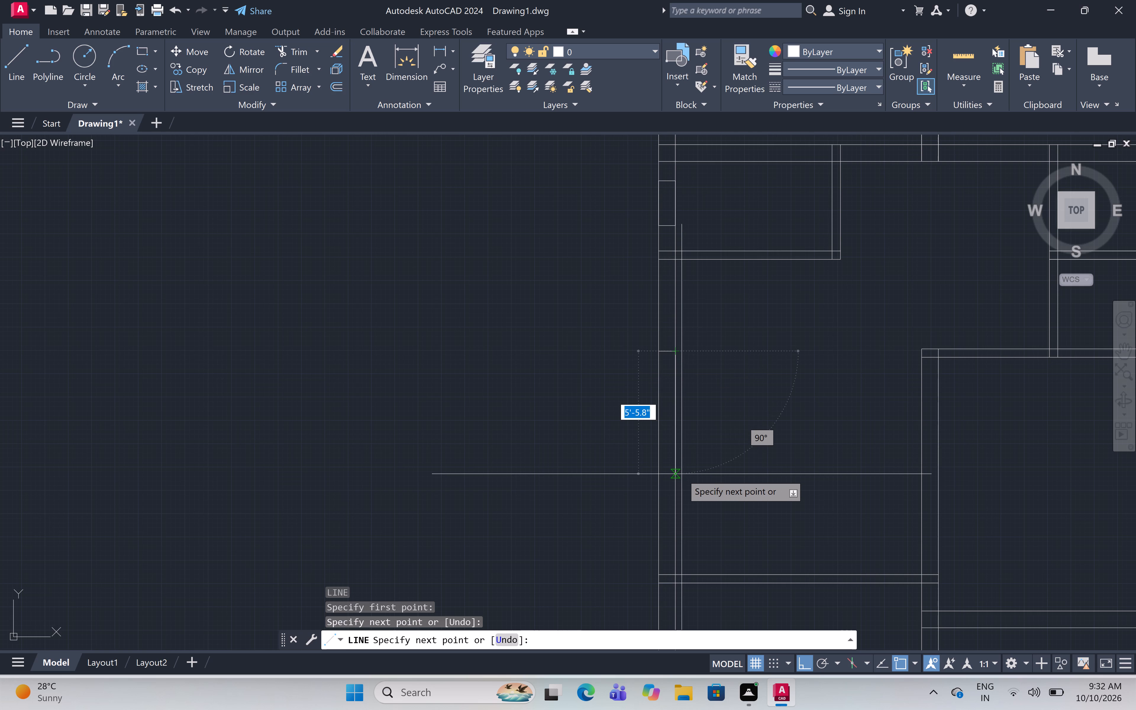
{"action": "type", "text": "5'"}
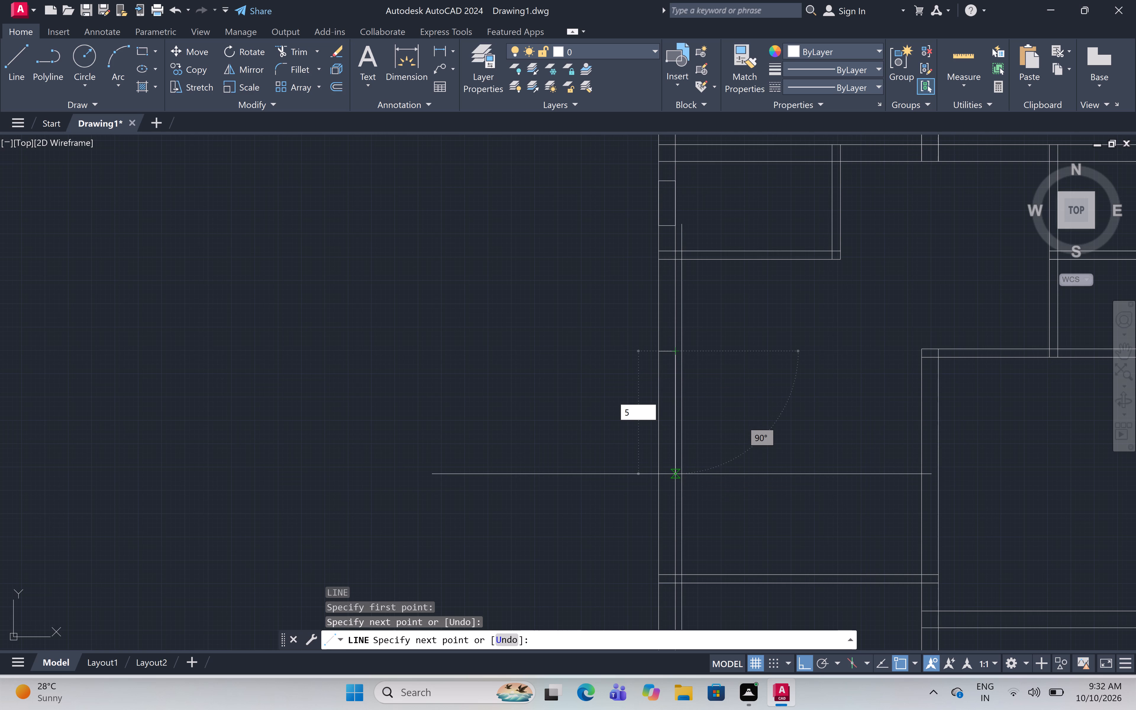
{"action": "key", "text": "space"}
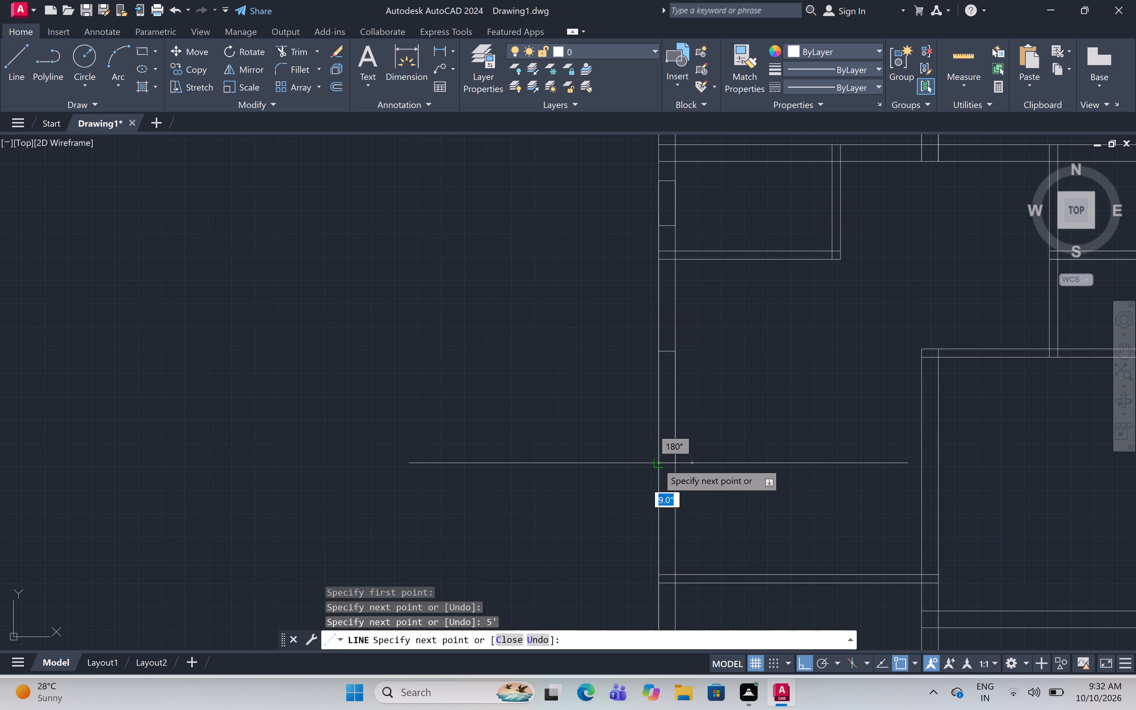
{"action": "left_click", "coordinate": [659, 463]}
{"action": "left_click", "coordinate": [658, 352]}
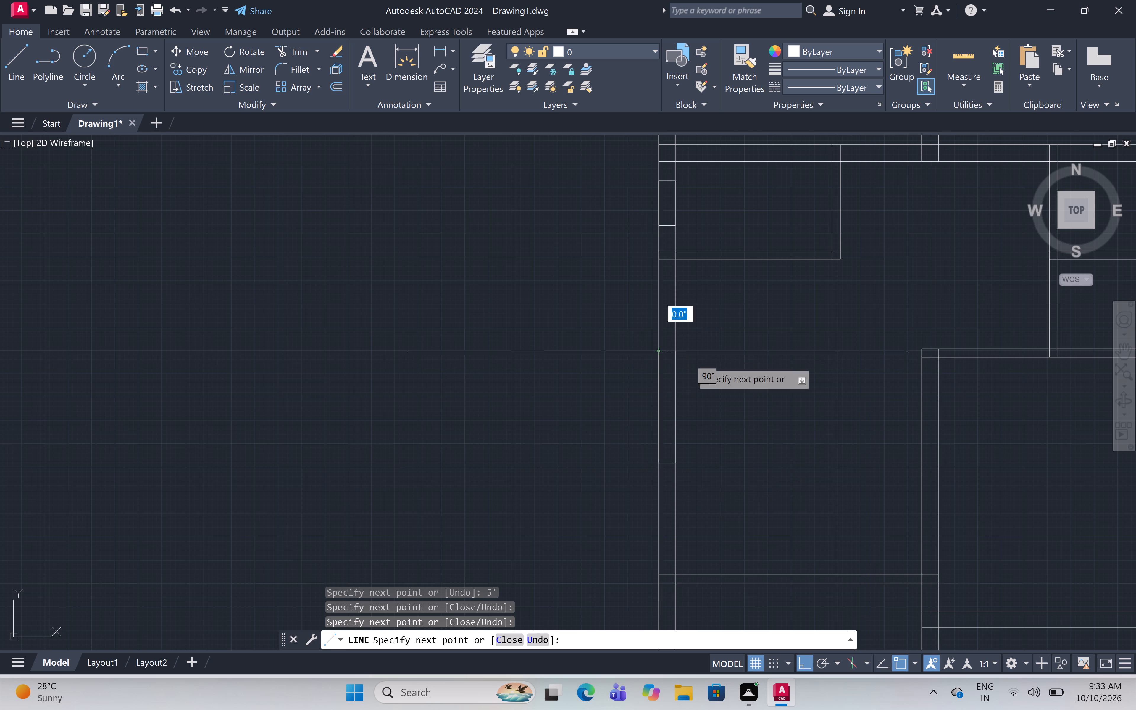
{"action": "key", "text": "Escape"}
Draw a closed 5' long window outline across the 9" south wall of the southwest room.
{"action": "scroll", "coordinate": [815, 375], "scroll_direction": "down", "scroll_amount": 1}
{"action": "middle_click_drag", "start_coordinate": [815, 375], "coordinate": [752, 236]}
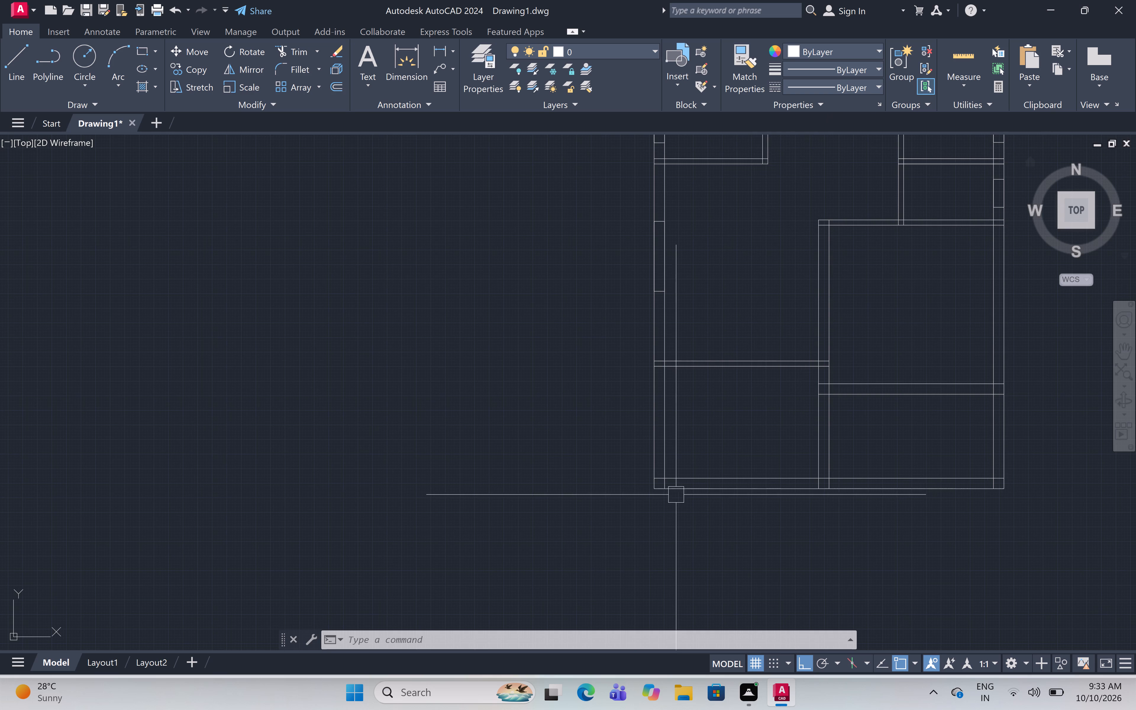
{"action": "scroll", "coordinate": [678, 450], "scroll_direction": "down", "scroll_amount": 1}
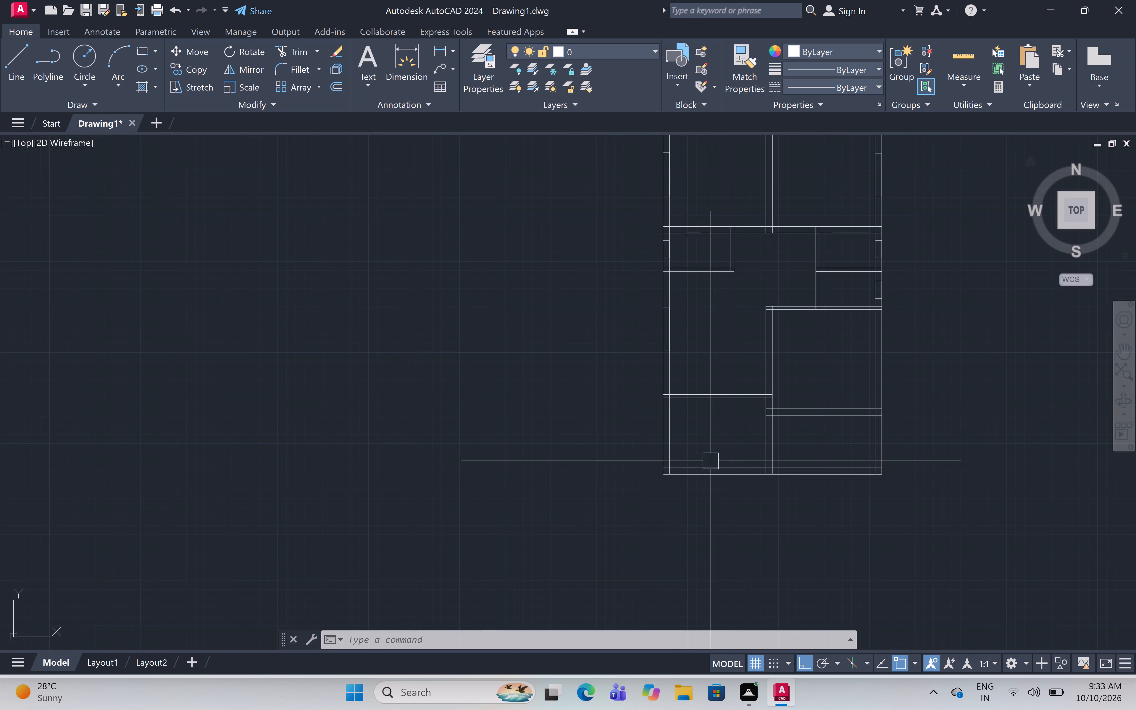
{"action": "scroll", "coordinate": [745, 473], "scroll_direction": "up", "scroll_amount": 3}
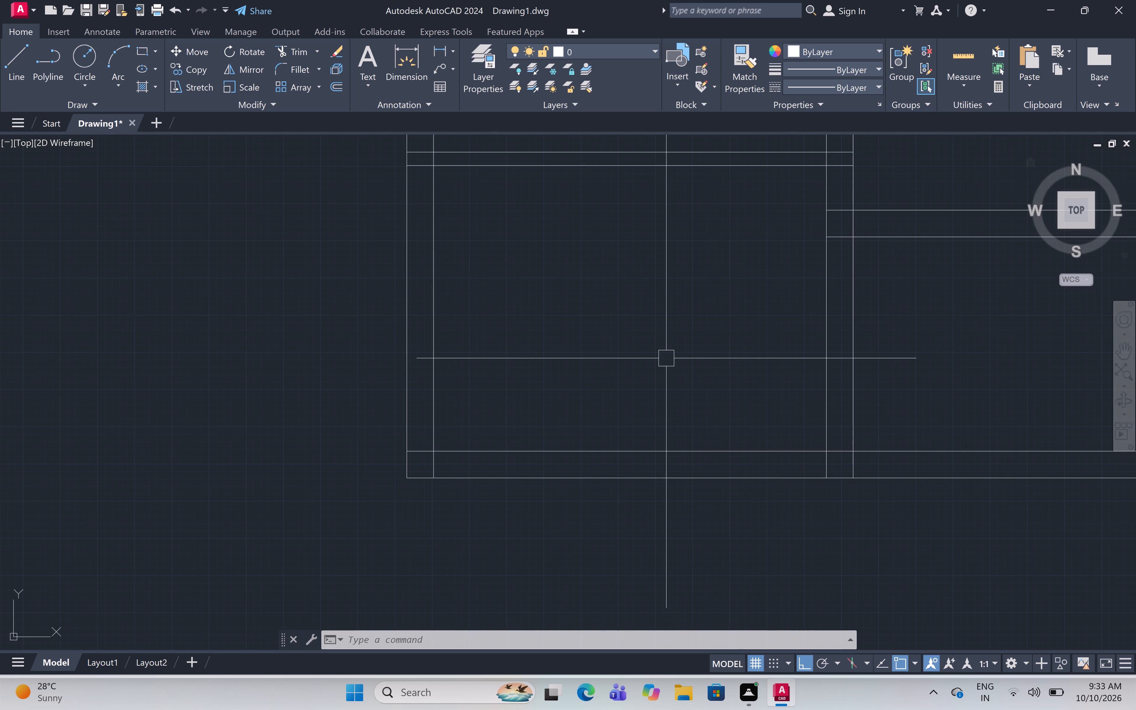
{"action": "type", "text": "l"}
{"action": "key", "text": "space"}
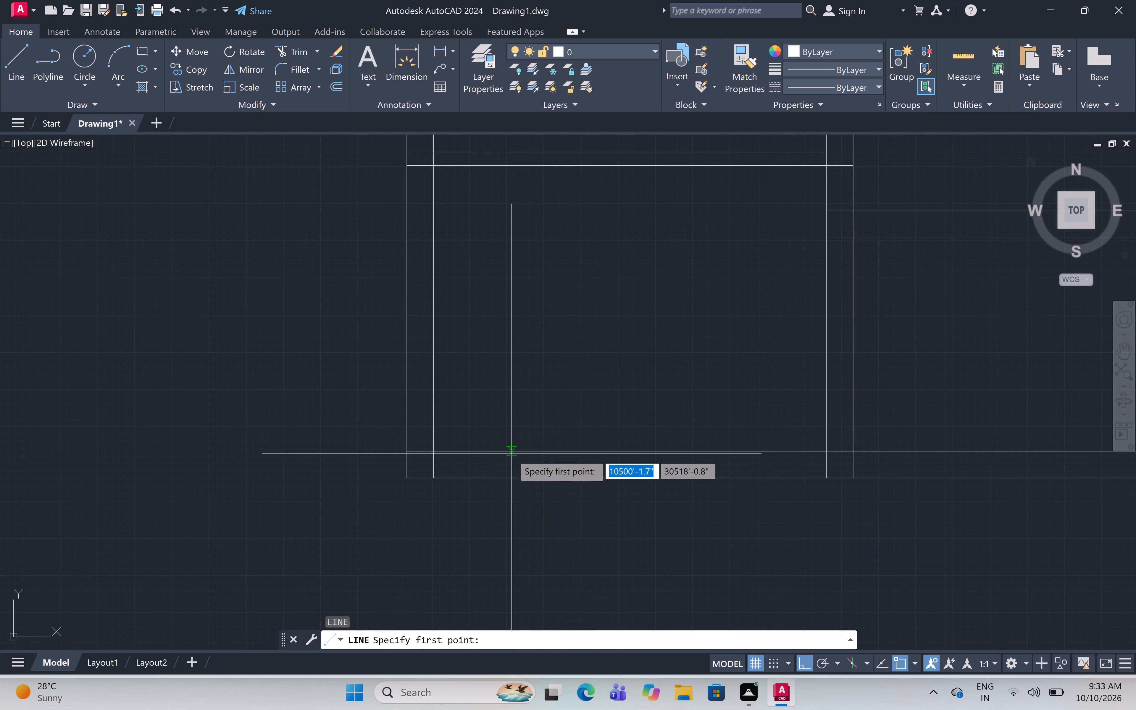
{"action": "left_click", "coordinate": [527, 452]}
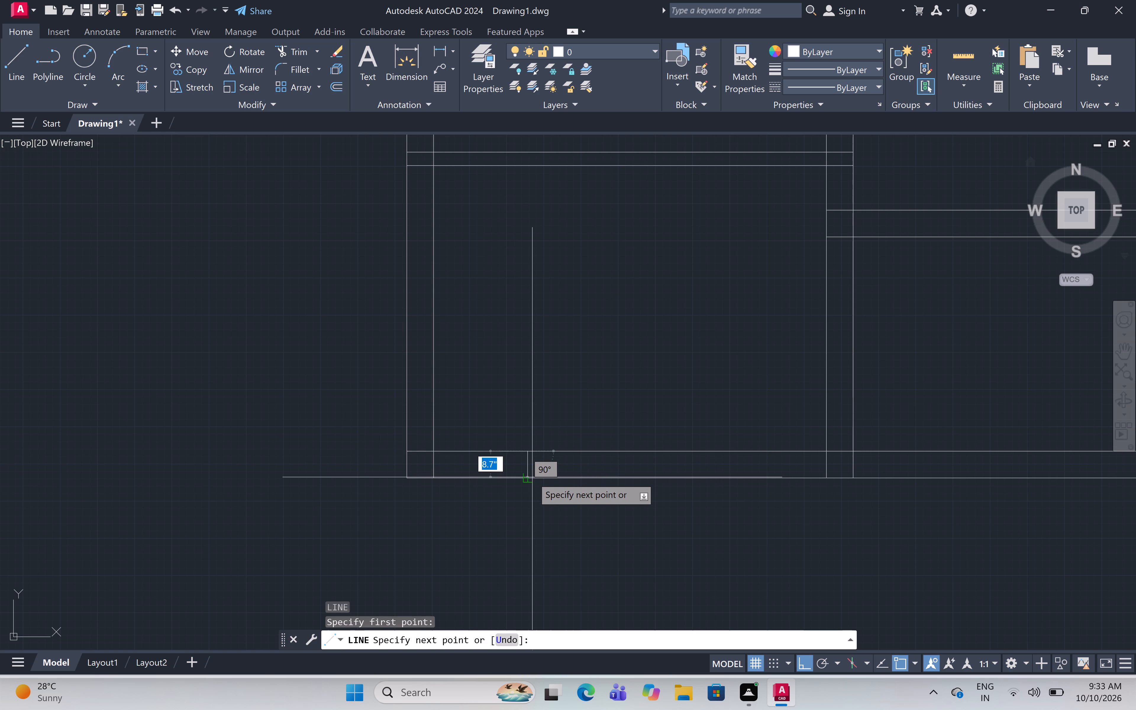
{"action": "left_click", "coordinate": [532, 477]}
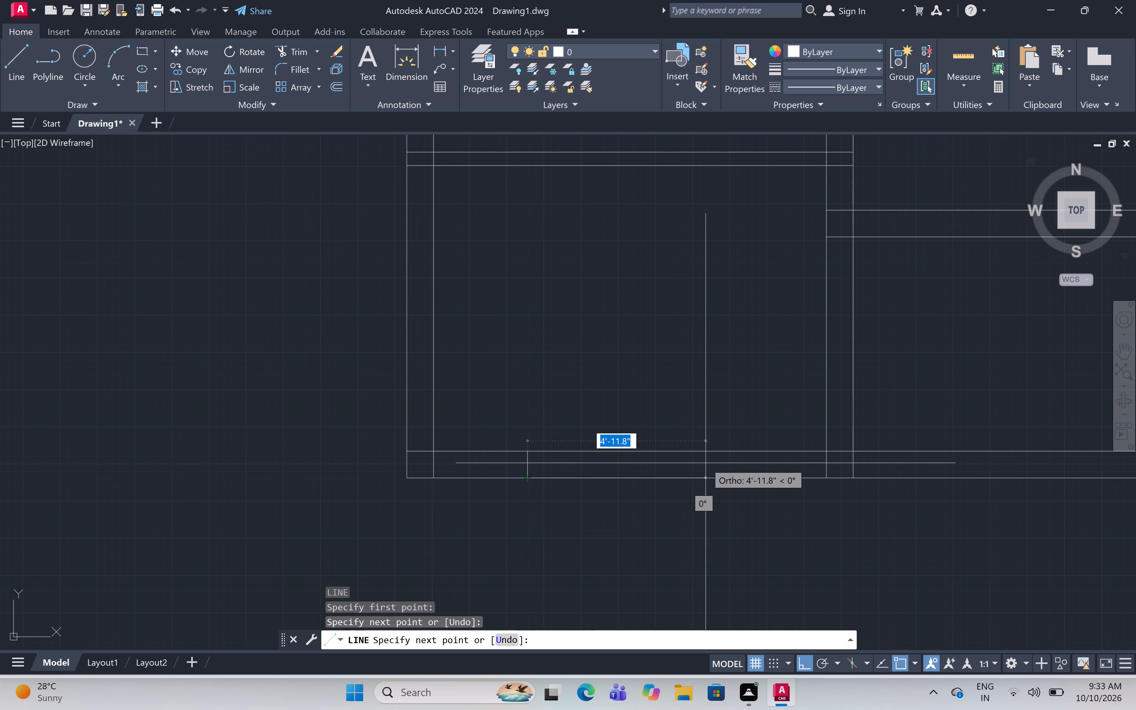
{"action": "key", "text": "5"}
{"action": "key", "text": "apostrophe"}
{"action": "key", "text": "space"}
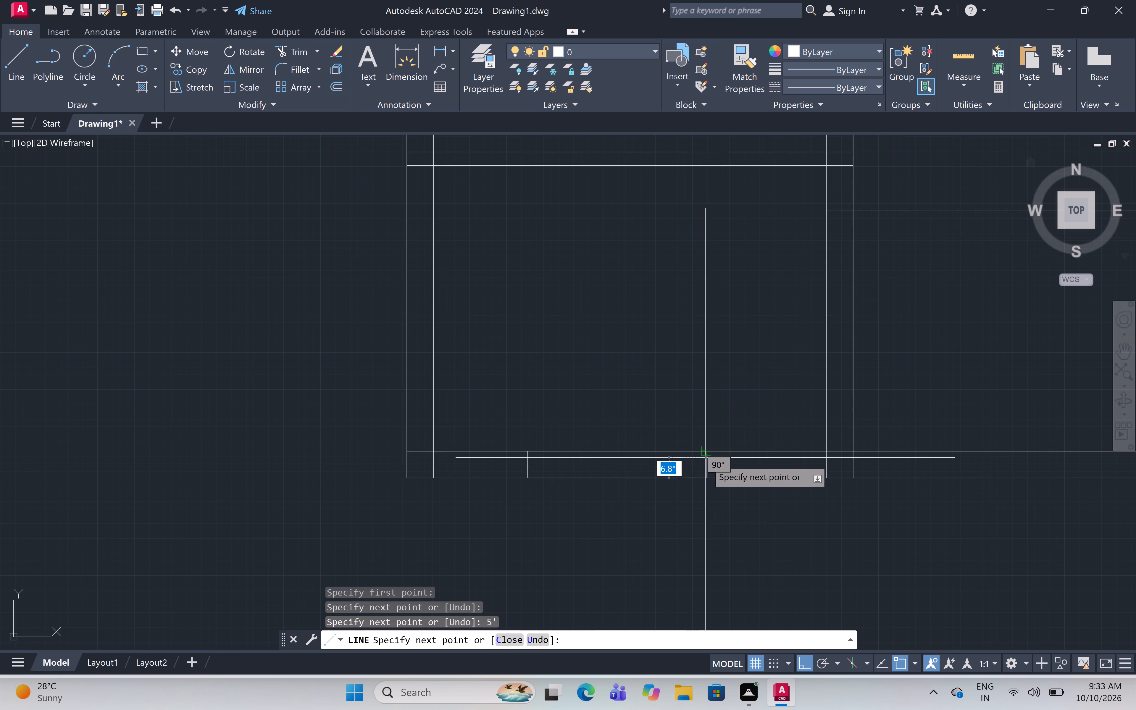
{"action": "left_click", "coordinate": [706, 449]}
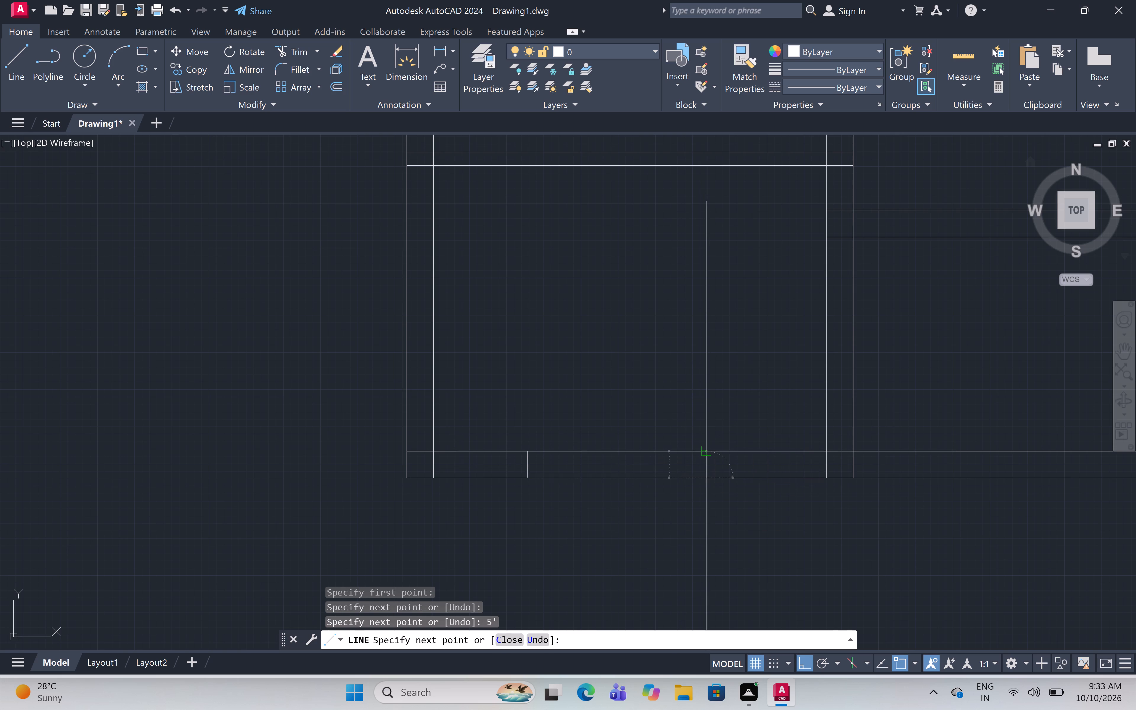
{"action": "left_click", "coordinate": [525, 454]}
{"action": "key", "text": "Escape"}
Outline a 3' long opening across the southeast room's south wall, running west from its inner southeast corner.
{"action": "scroll", "coordinate": [699, 337], "scroll_direction": "down", "scroll_amount": 1}
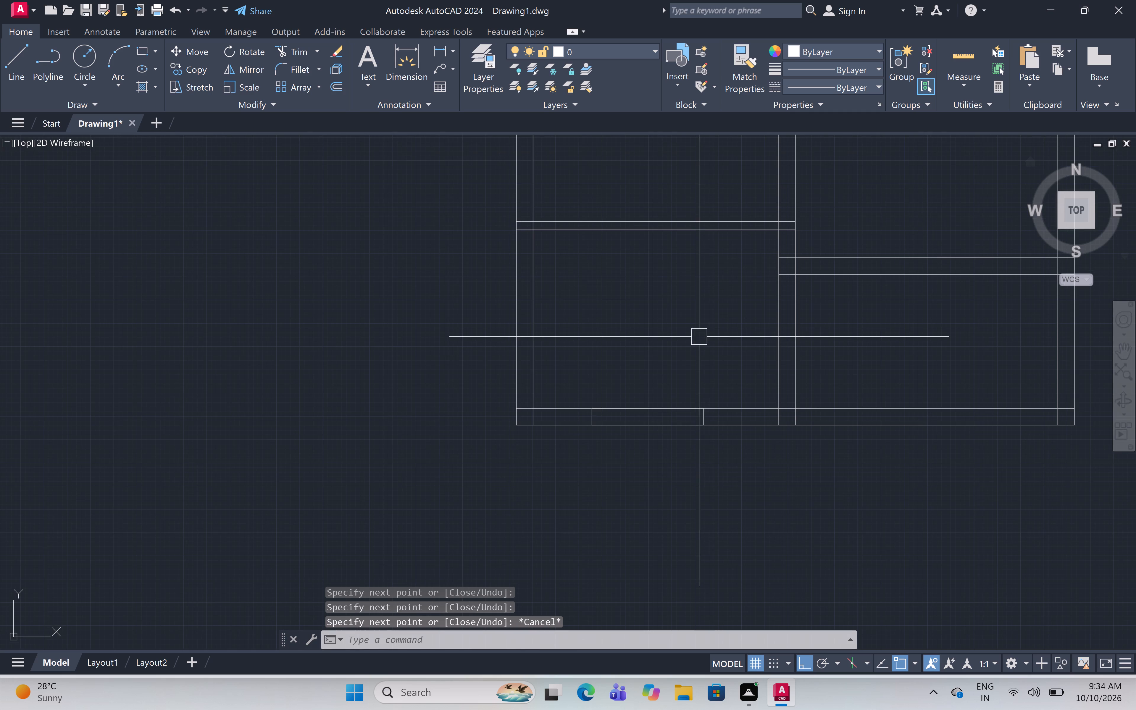
{"action": "middle_click_drag", "start_coordinate": [704, 328], "coordinate": [638, 367]}
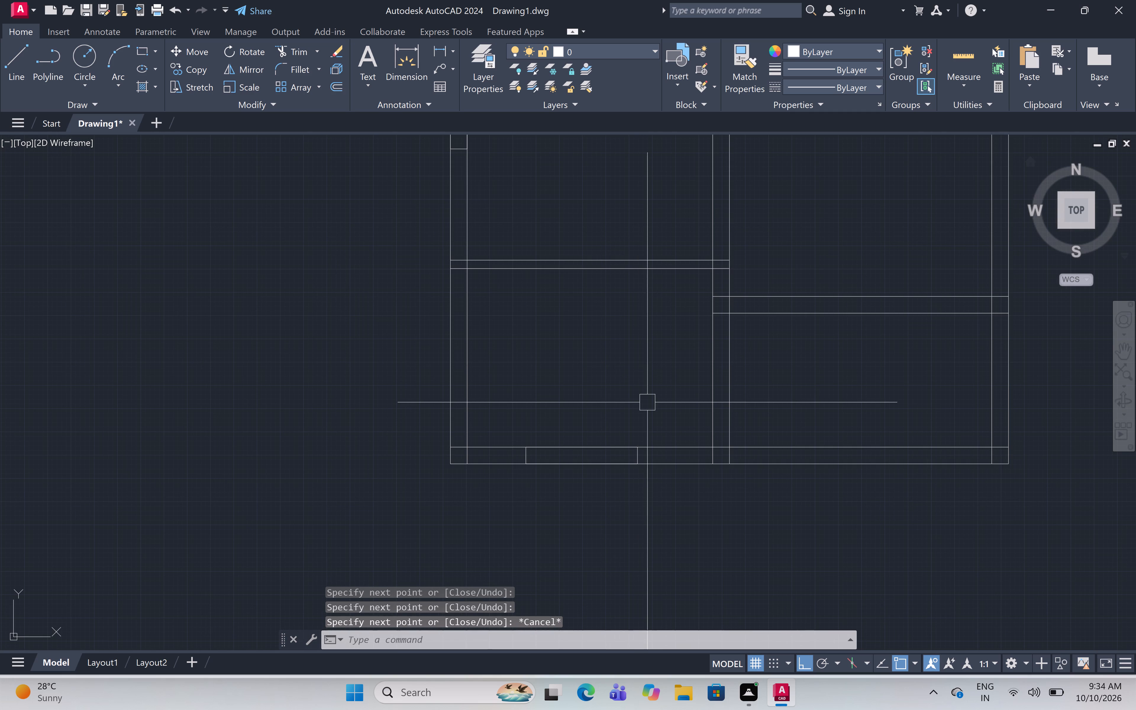
{"action": "scroll", "coordinate": [701, 519], "scroll_direction": "down", "scroll_amount": 2}
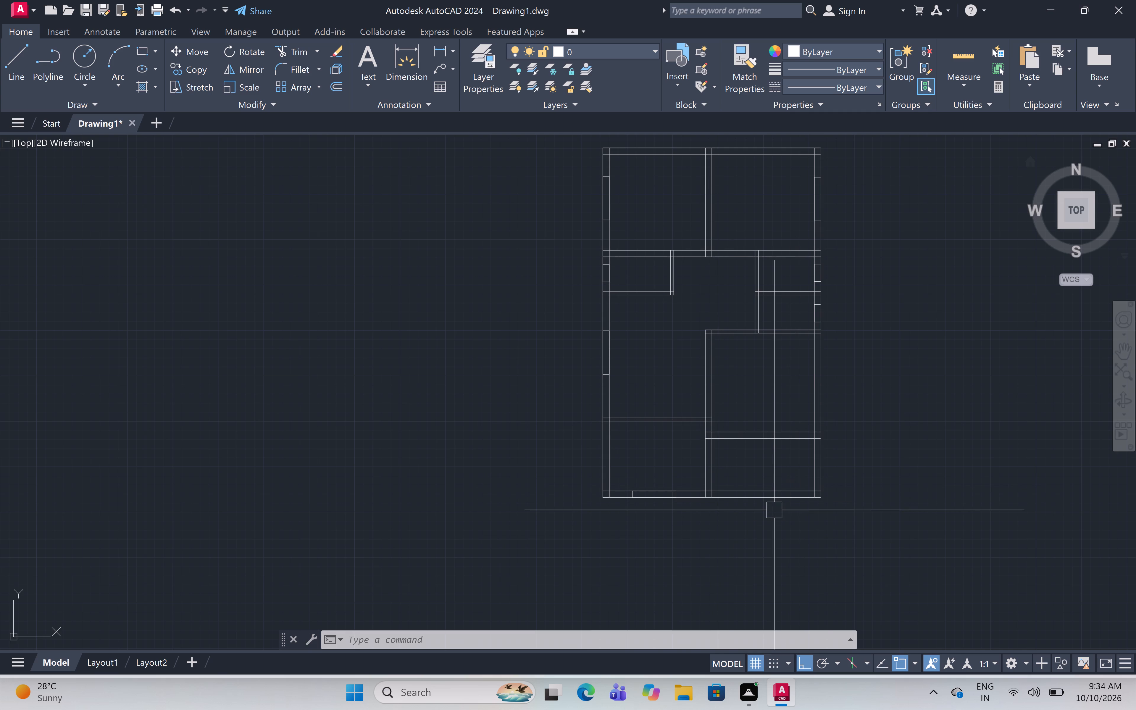
{"action": "scroll", "coordinate": [774, 510], "scroll_direction": "down", "scroll_amount": 1}
{"action": "scroll", "coordinate": [796, 501], "scroll_direction": "up", "scroll_amount": 6}
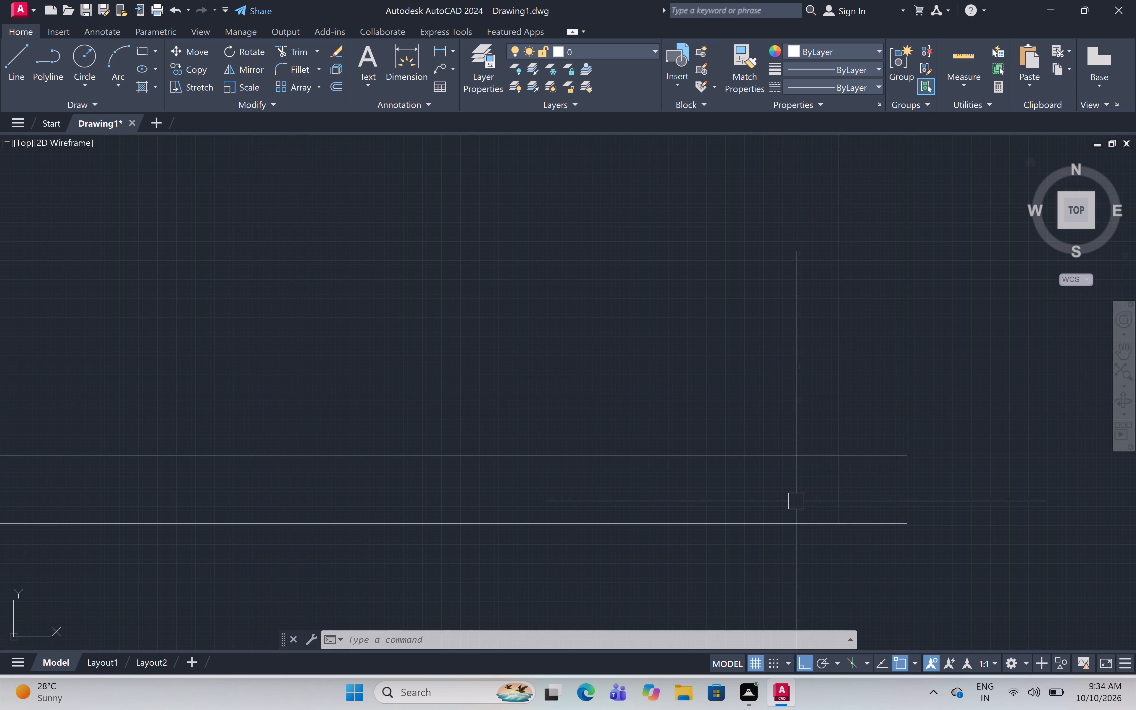
{"action": "type", "text": "l"}
{"action": "key", "text": "space"}
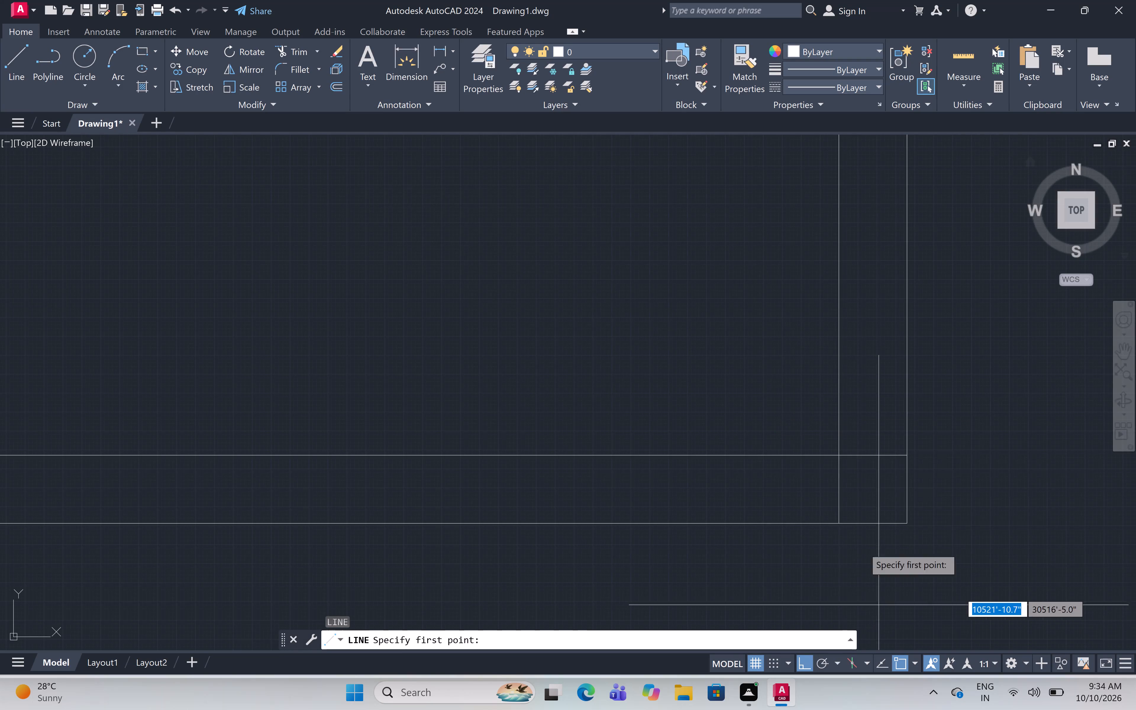
{"action": "left_click", "coordinate": [841, 456]}
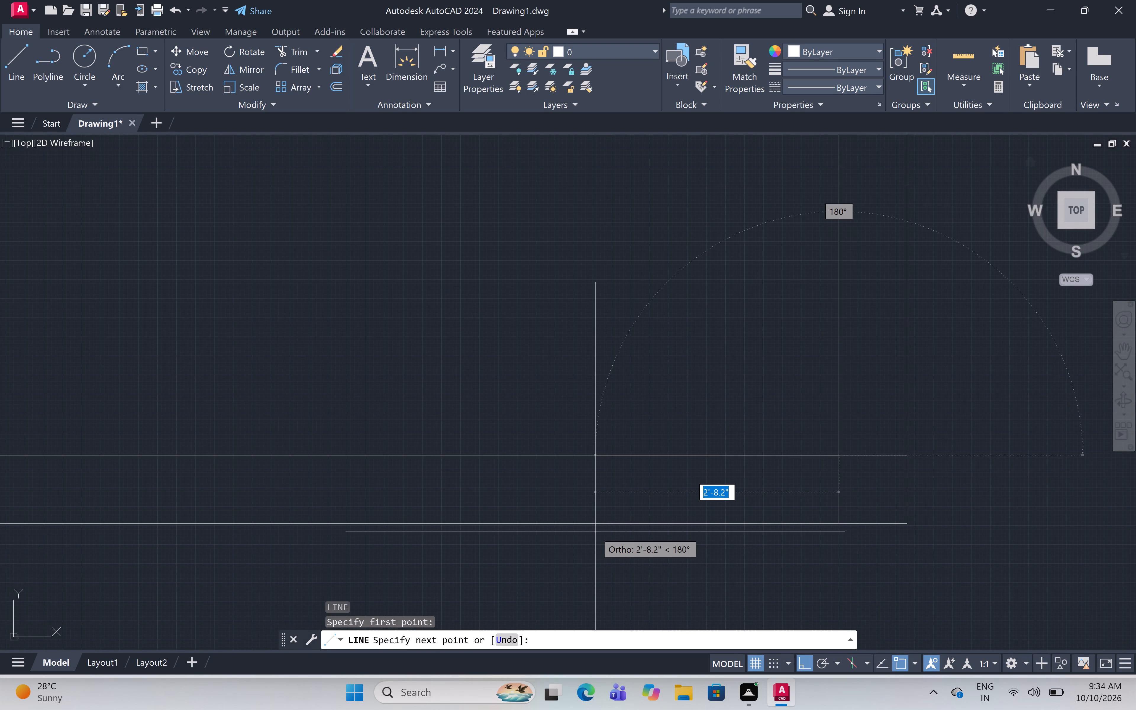
{"action": "key", "text": "3"}
{"action": "key", "text": "apostrophe"}
{"action": "key", "text": "space"}
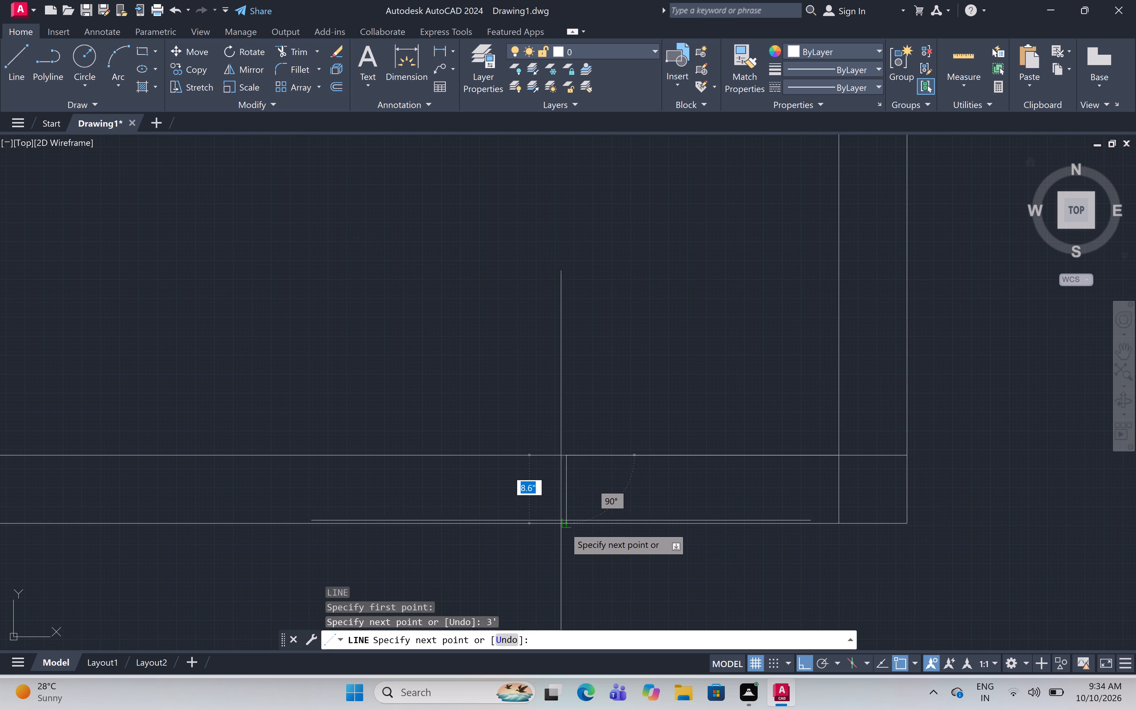
{"action": "left_click", "coordinate": [564, 527]}
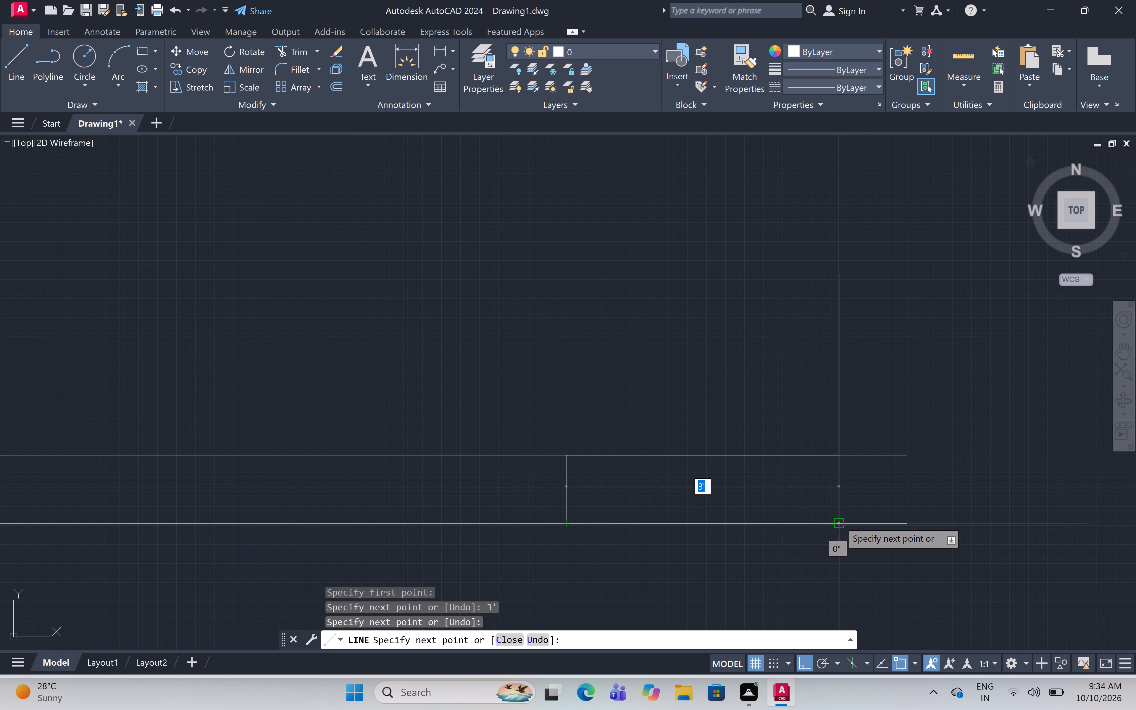
{"action": "left_click", "coordinate": [836, 525]}
{"action": "key", "text": "space"}
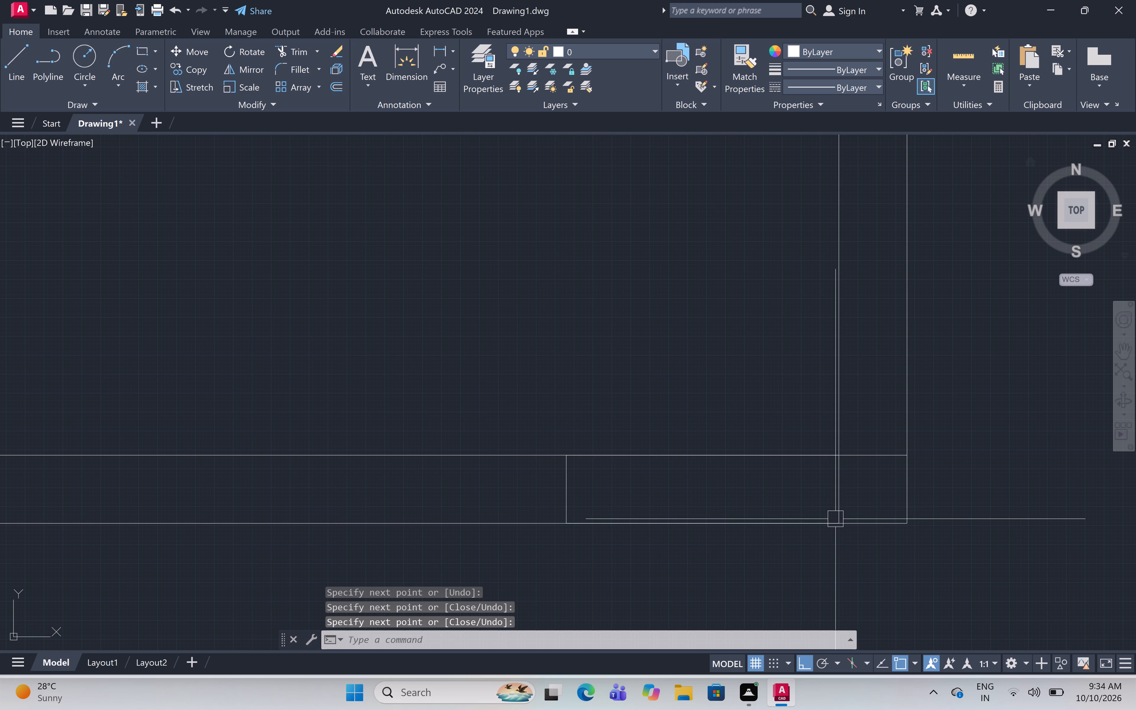
Draw a closed 3' long opening outline across the 9" wall along the southeast room's north side, near its west end.
{"action": "scroll", "coordinate": [806, 379], "scroll_direction": "down", "scroll_amount": 3}
{"action": "scroll", "coordinate": [712, 89], "scroll_direction": "down", "scroll_amount": 2}
{"action": "middle_click_drag", "start_coordinate": [684, 14], "coordinate": [678, 180]}
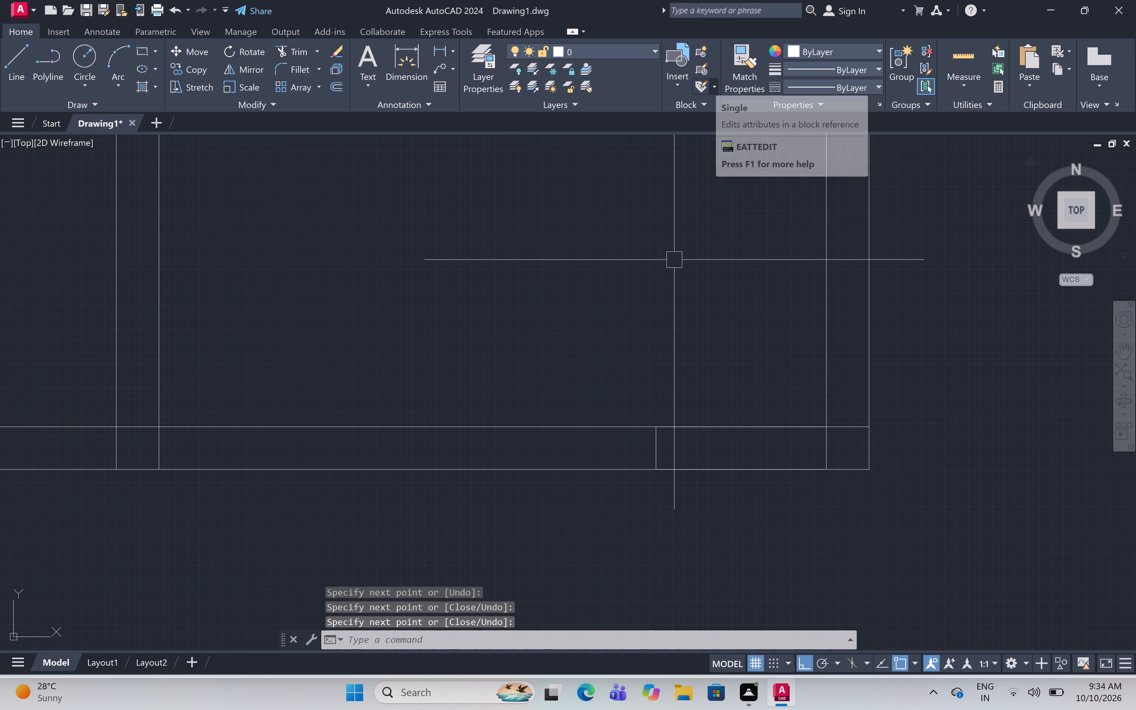
{"action": "scroll", "coordinate": [667, 277], "scroll_direction": "down", "scroll_amount": 1}
{"action": "middle_click_drag", "start_coordinate": [666, 368], "coordinate": [664, 509]}
{"action": "scroll", "coordinate": [666, 368], "scroll_direction": "down", "scroll_amount": 1}
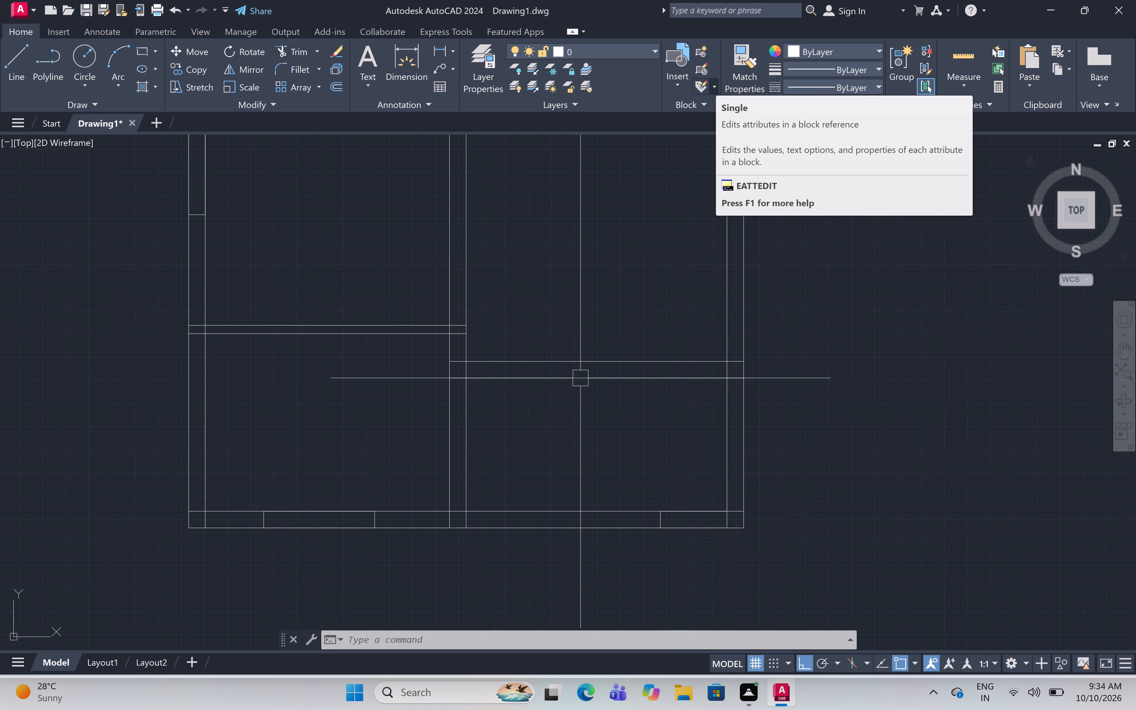
{"action": "scroll", "coordinate": [537, 374], "scroll_direction": "up", "scroll_amount": 3}
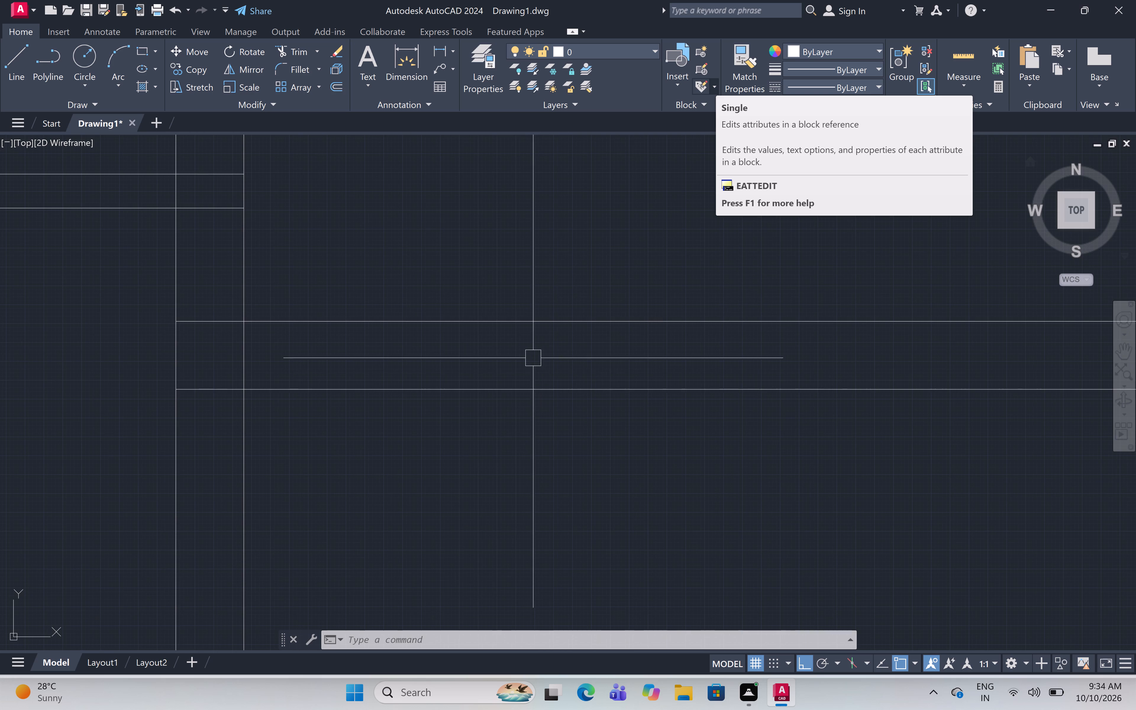
{"action": "scroll", "coordinate": [533, 349], "scroll_direction": "down", "scroll_amount": 1}
{"action": "type", "text": "l"}
{"action": "key", "text": "space"}
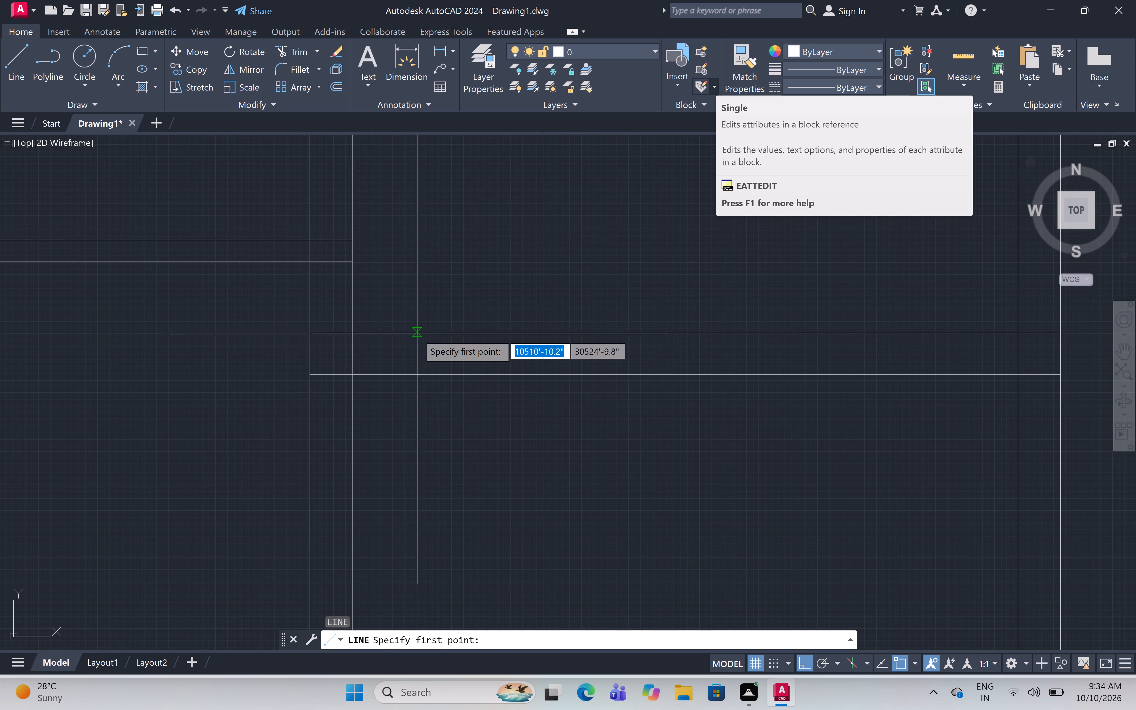
{"action": "left_click", "coordinate": [455, 332]}
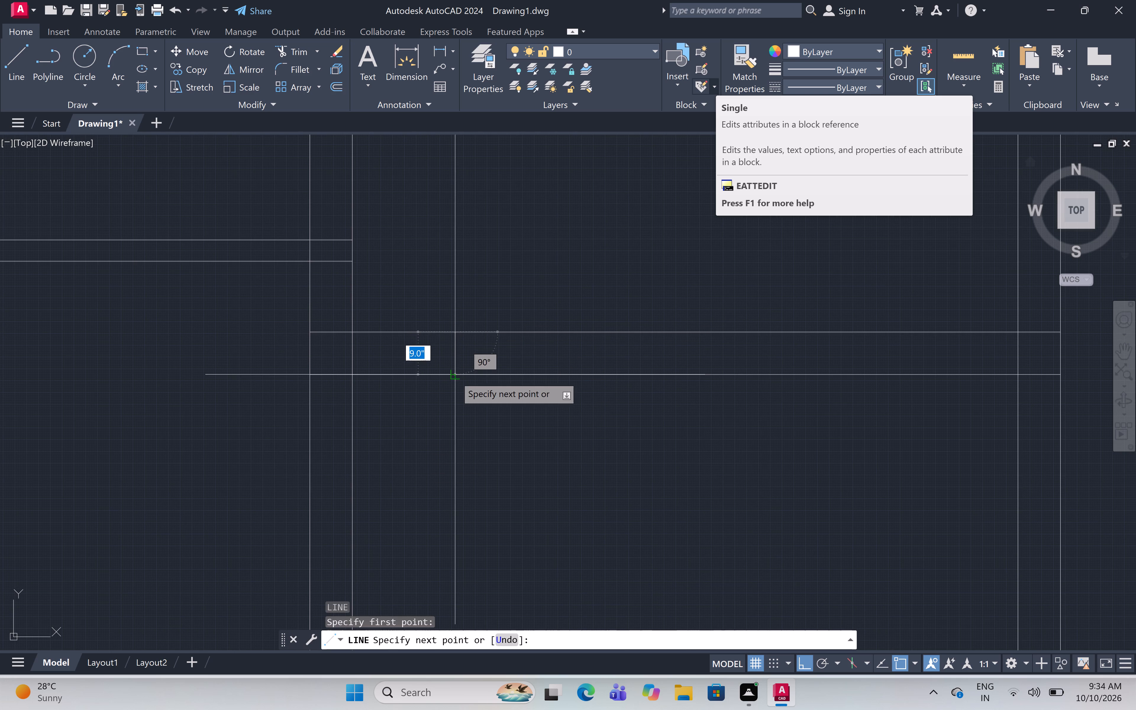
{"action": "left_click", "coordinate": [455, 377]}
{"action": "type", "text": "3'"}
{"action": "key", "text": "space"}
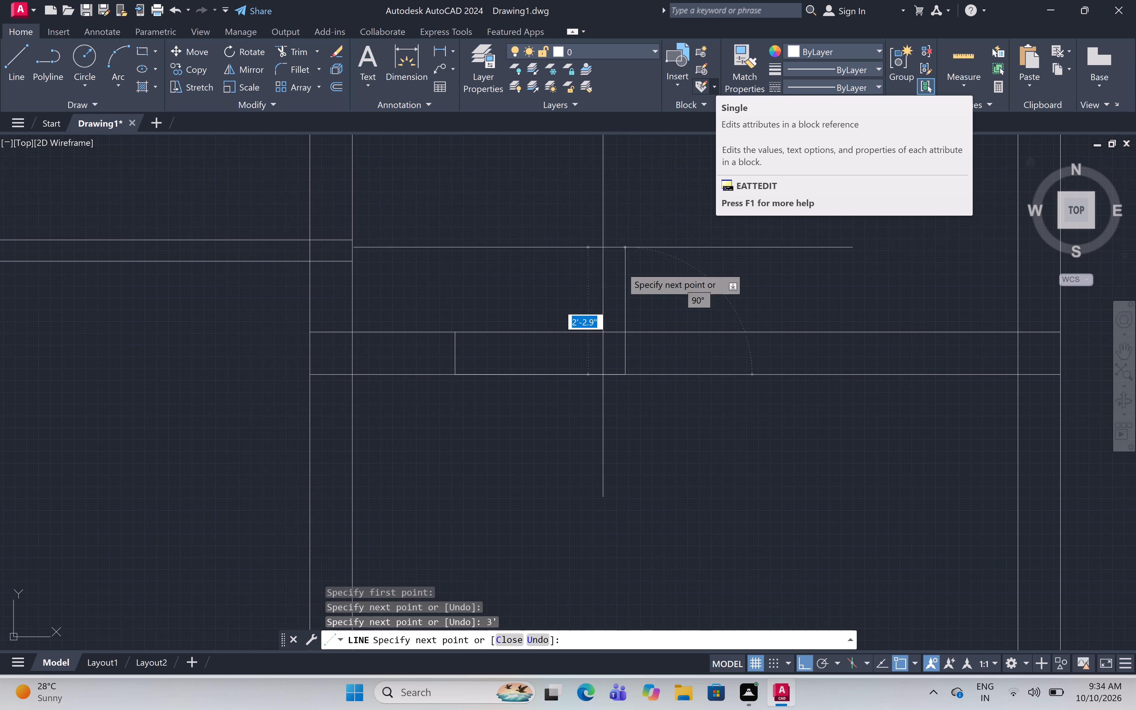
{"action": "left_click", "coordinate": [626, 329]}
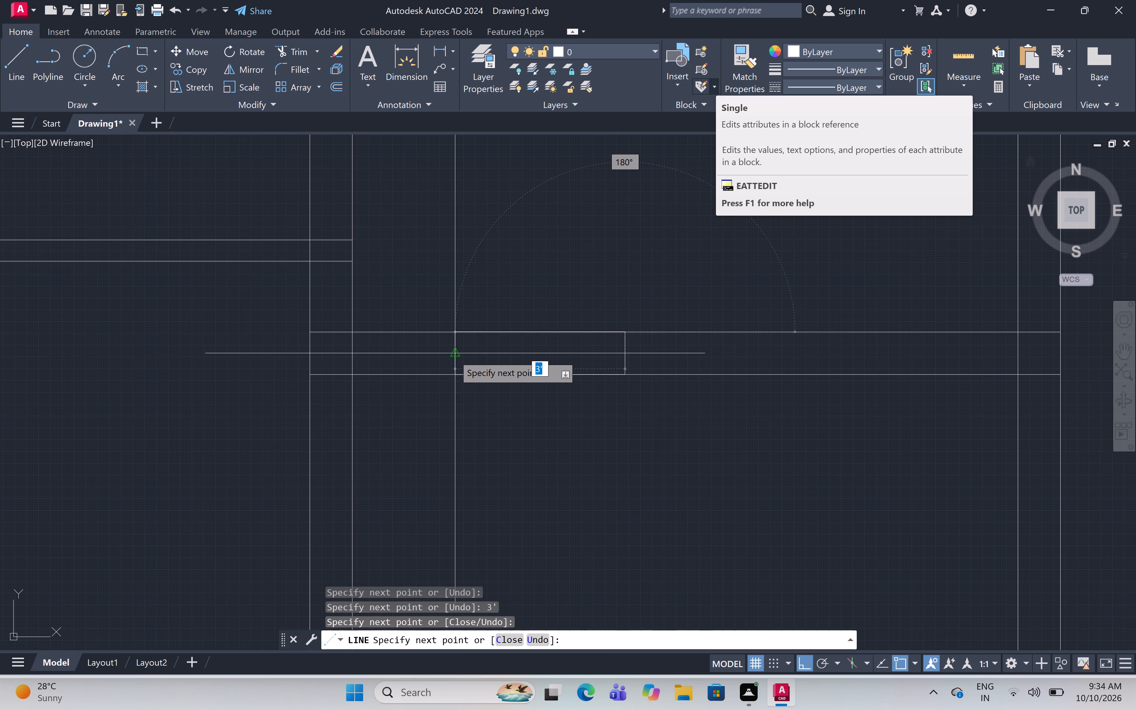
{"action": "left_click", "coordinate": [454, 328]}
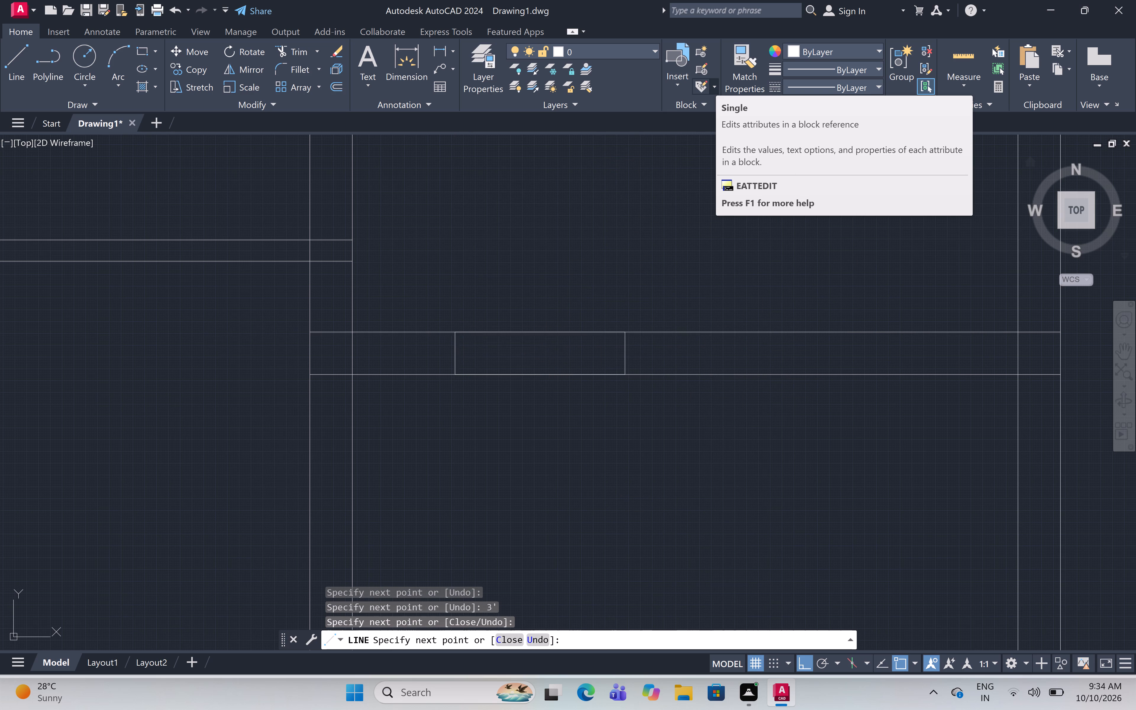
{"action": "key", "text": "Escape"}
Draw a closed 5' long window outline across the 9" east wall of the large room north of the southeast room.
{"action": "scroll", "coordinate": [535, 307], "scroll_direction": "down", "scroll_amount": 3}
{"action": "middle_click_drag", "start_coordinate": [535, 307], "coordinate": [538, 413]}
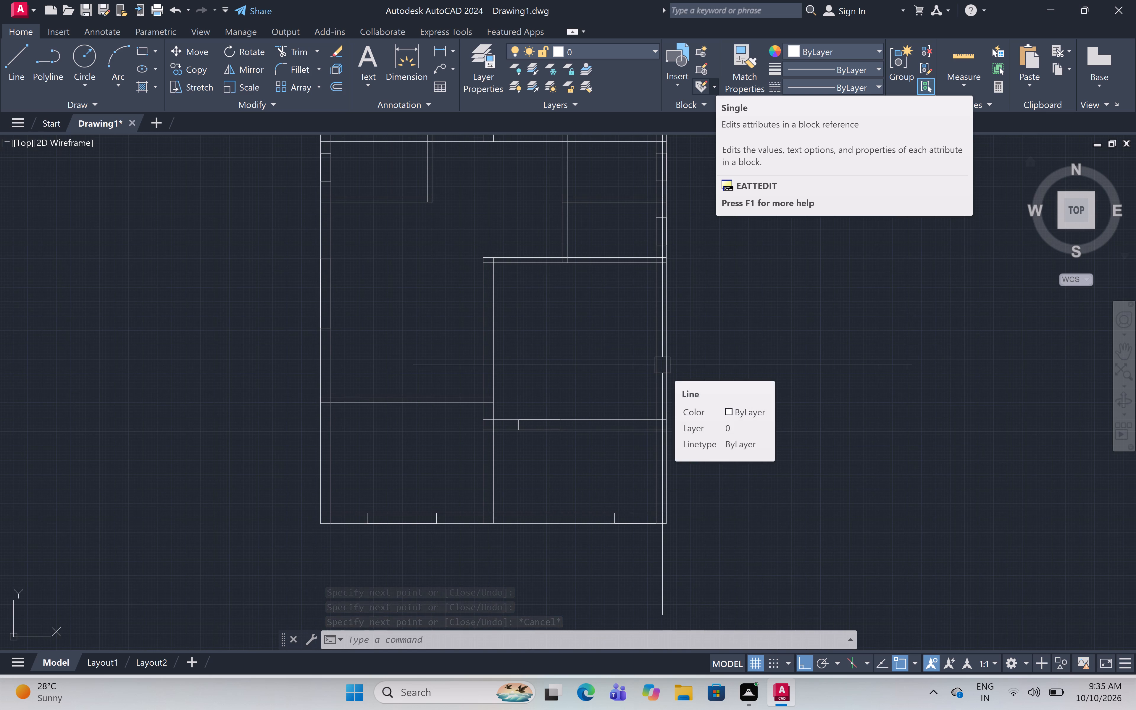
{"action": "scroll", "coordinate": [678, 363], "scroll_direction": "up", "scroll_amount": 2}
{"action": "middle_click_drag", "start_coordinate": [678, 363], "coordinate": [675, 422]}
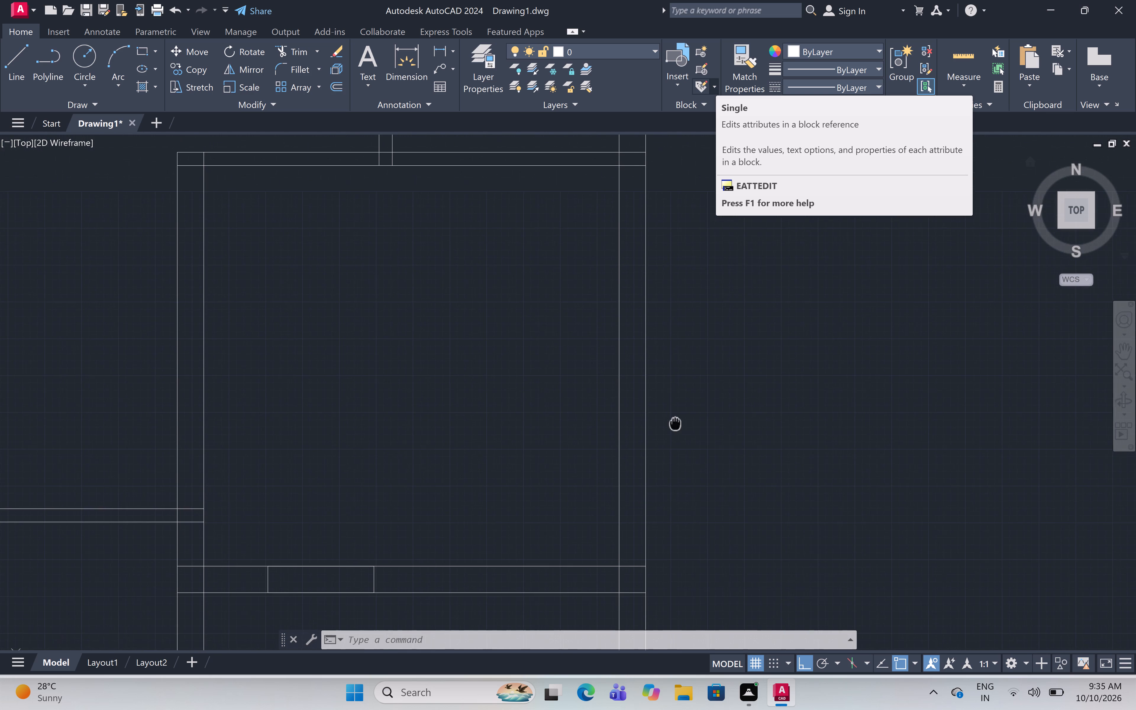
{"action": "middle_click_drag", "start_coordinate": [675, 422], "coordinate": [675, 421]}
{"action": "type", "text": "l"}
{"action": "key", "text": "space"}
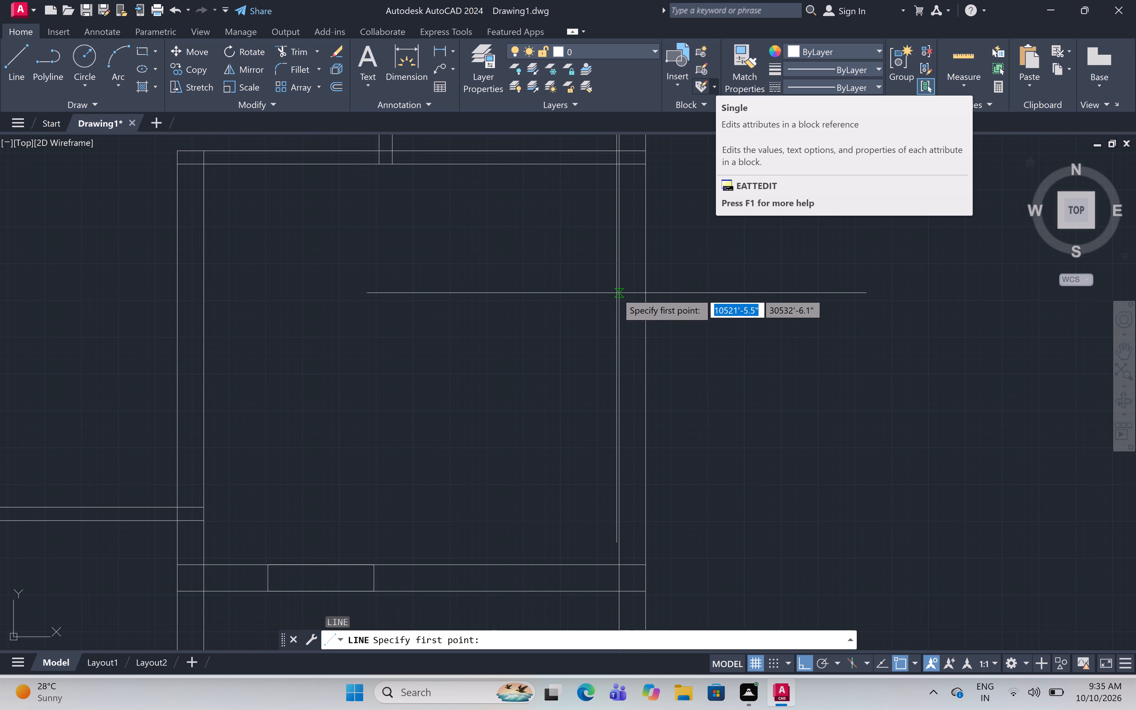
{"action": "left_click", "coordinate": [619, 274]}
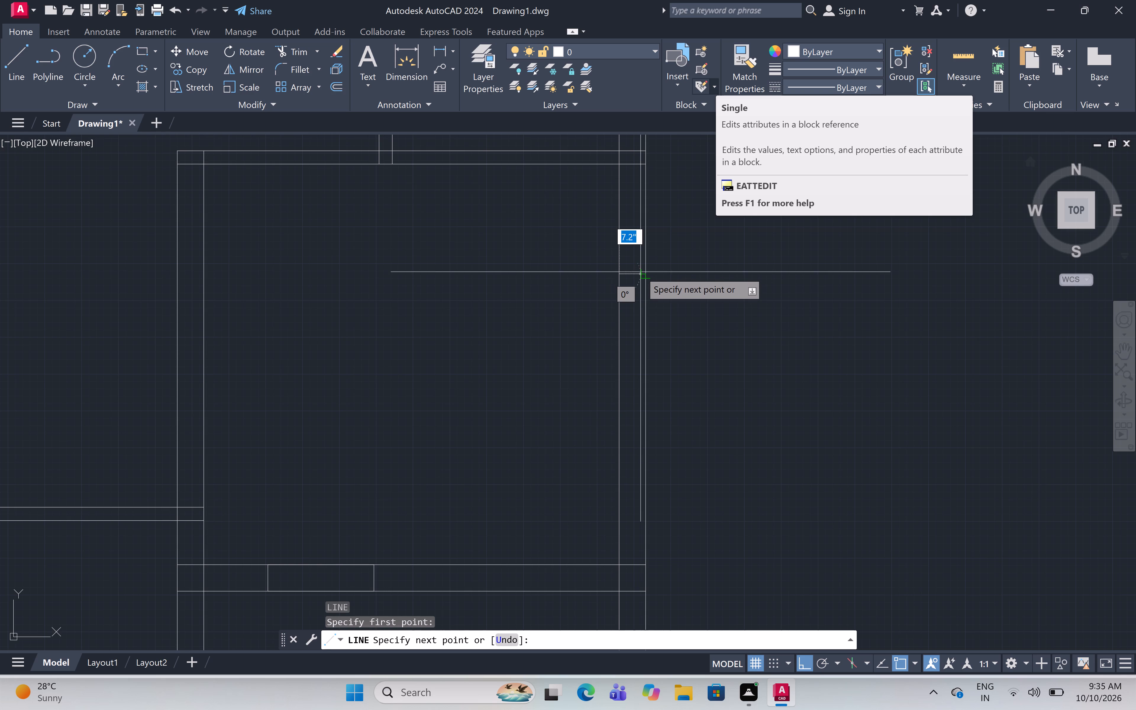
{"action": "left_click", "coordinate": [643, 276]}
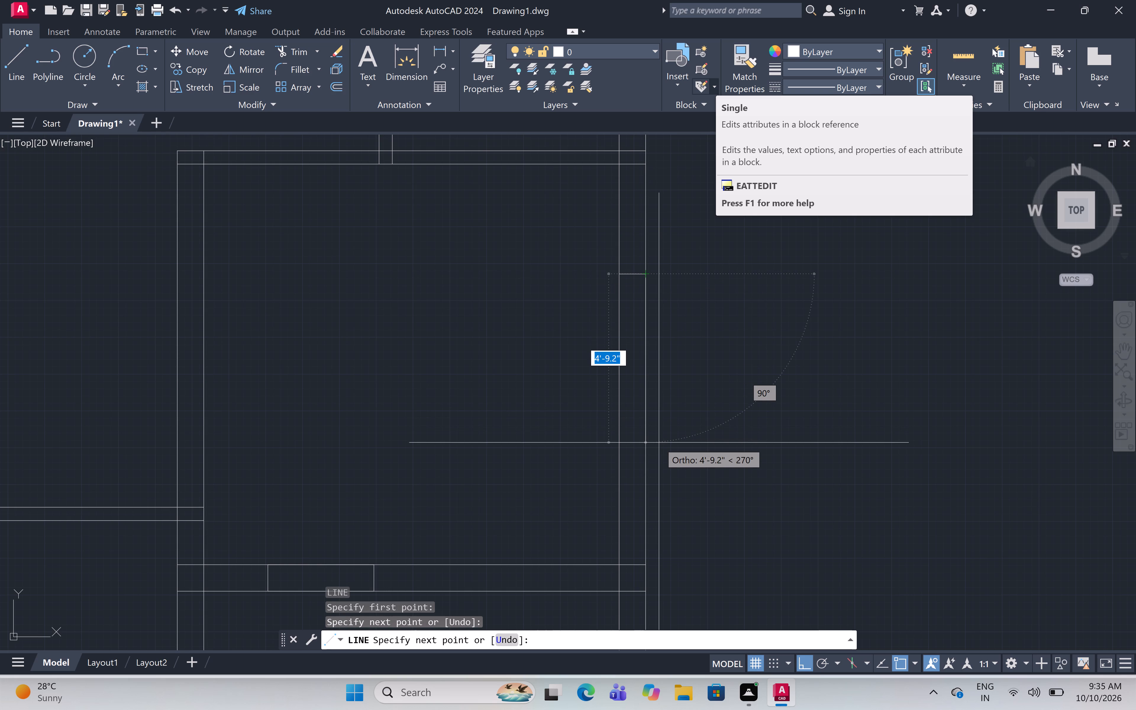
{"action": "type", "text": "5'"}
{"action": "key", "text": "space"}
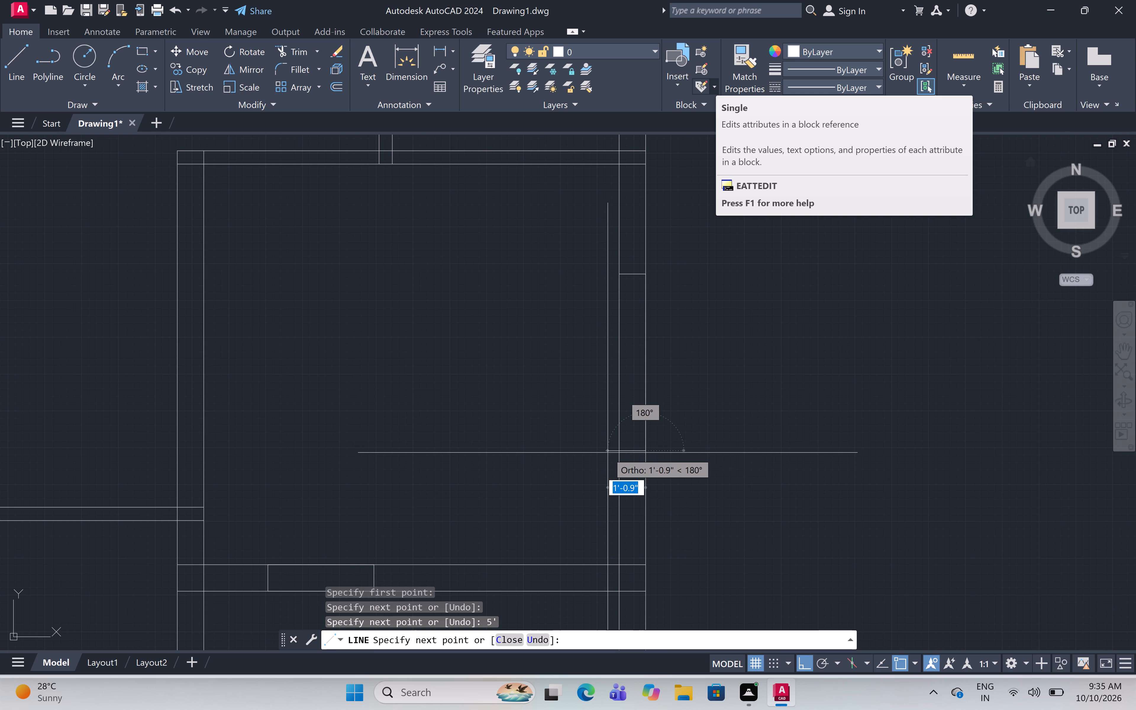
{"action": "left_click", "coordinate": [626, 451]}
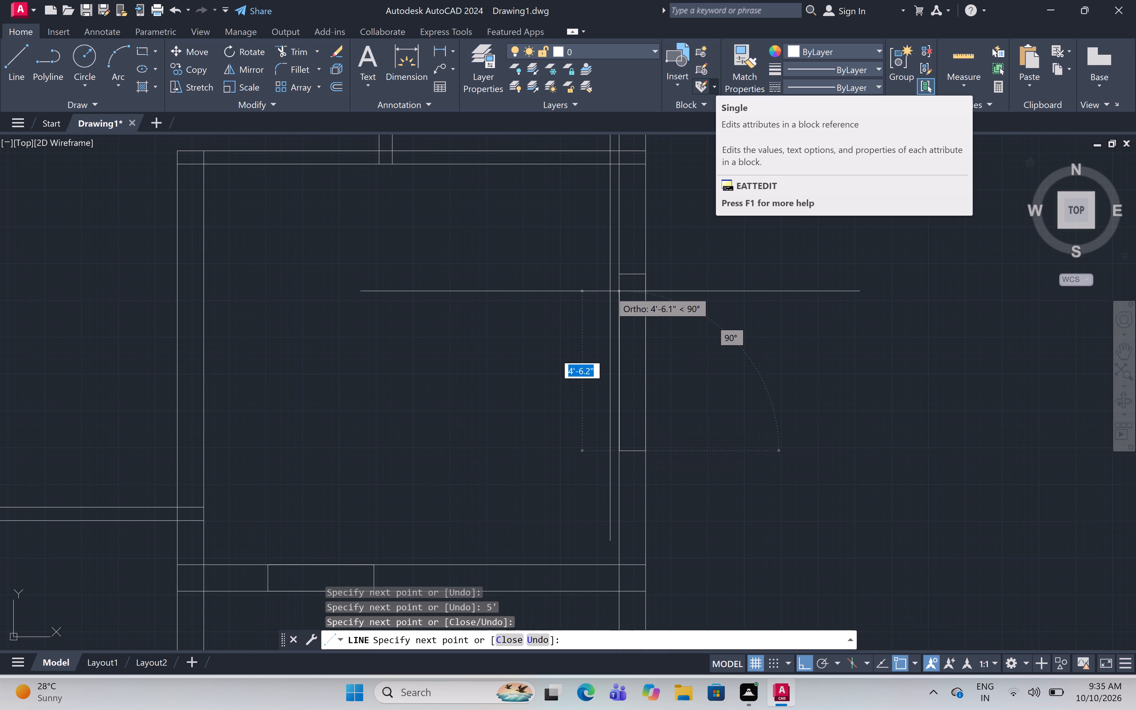
{"action": "left_click", "coordinate": [615, 276]}
{"action": "key", "text": "Escape"}
Offset both long edges of the northwest room's west window 3.5" inward to form the glazing lines.
{"action": "scroll", "coordinate": [667, 306], "scroll_direction": "down", "scroll_amount": 1}
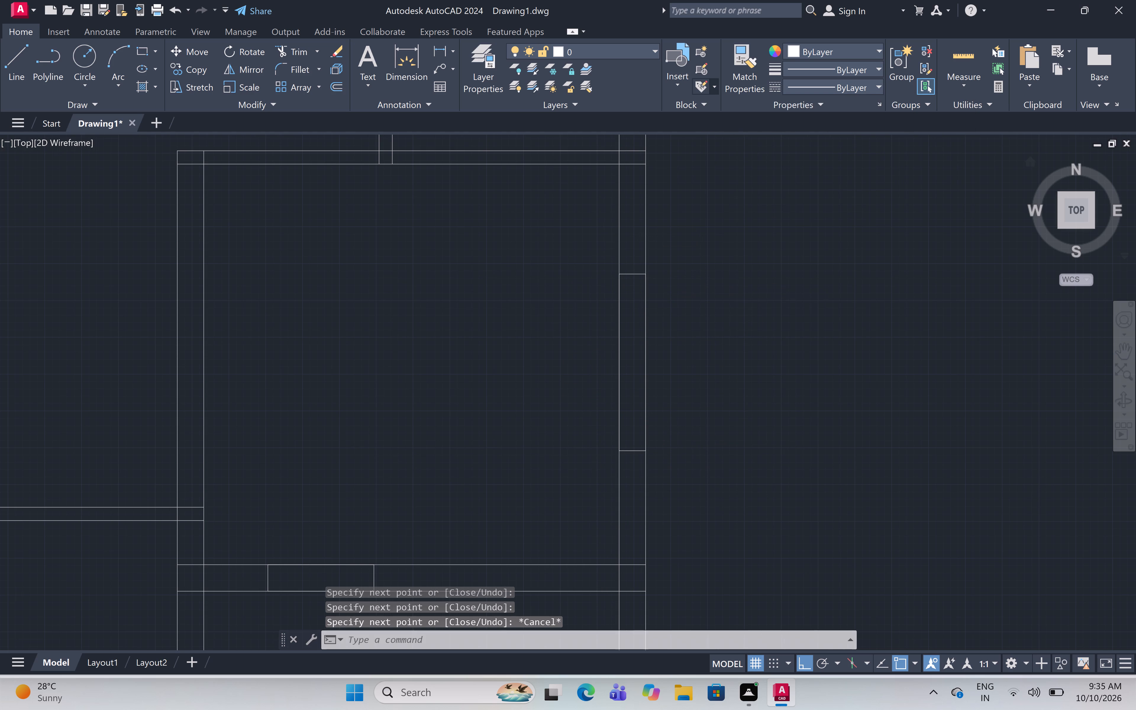
{"action": "middle_click_drag", "start_coordinate": [667, 306], "coordinate": [660, 321]}
{"action": "scroll", "coordinate": [660, 321], "scroll_direction": "down", "scroll_amount": 1}
{"action": "middle_click_drag", "start_coordinate": [661, 321], "coordinate": [872, 481]}
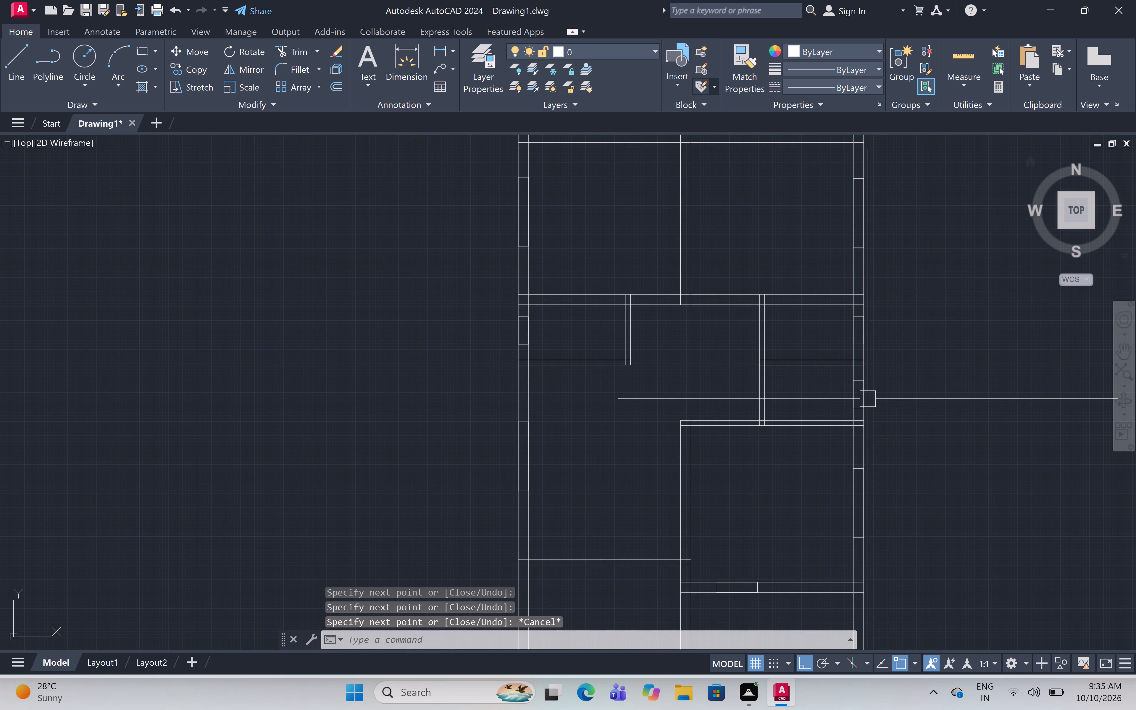
{"action": "scroll", "coordinate": [716, 383], "scroll_direction": "down", "scroll_amount": 1}
{"action": "middle_click_drag", "start_coordinate": [659, 380], "coordinate": [641, 398]}
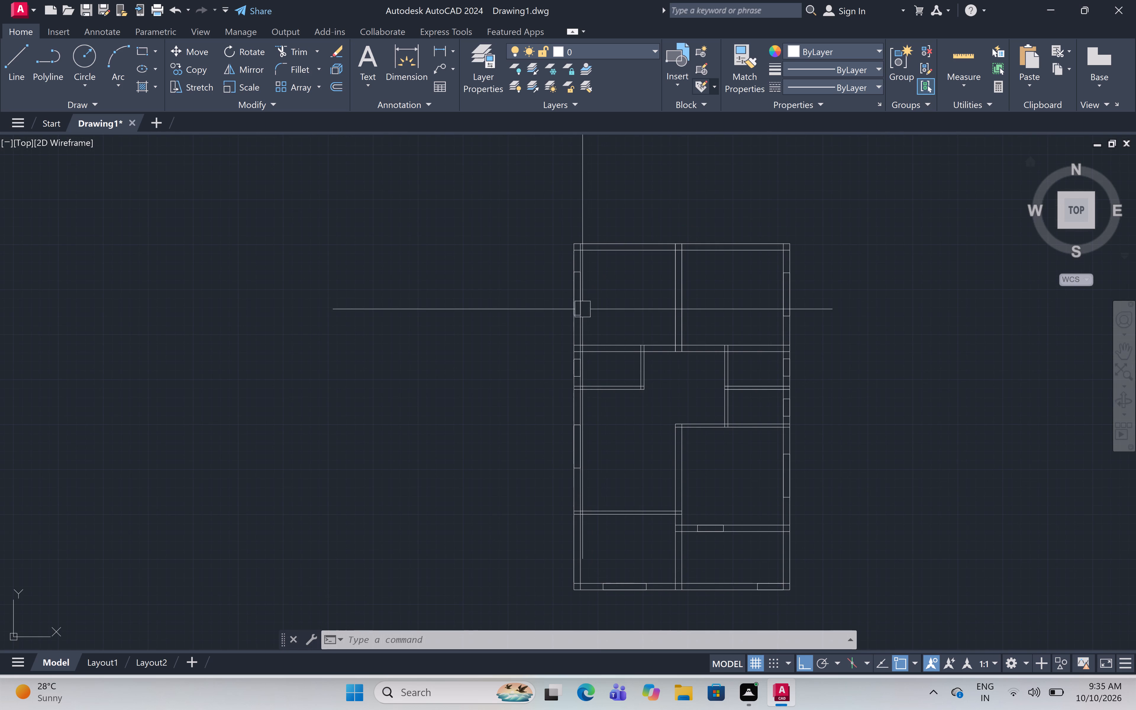
{"action": "scroll", "coordinate": [582, 305], "scroll_direction": "up", "scroll_amount": 2}
{"action": "scroll", "coordinate": [566, 284], "scroll_direction": "up", "scroll_amount": 1}
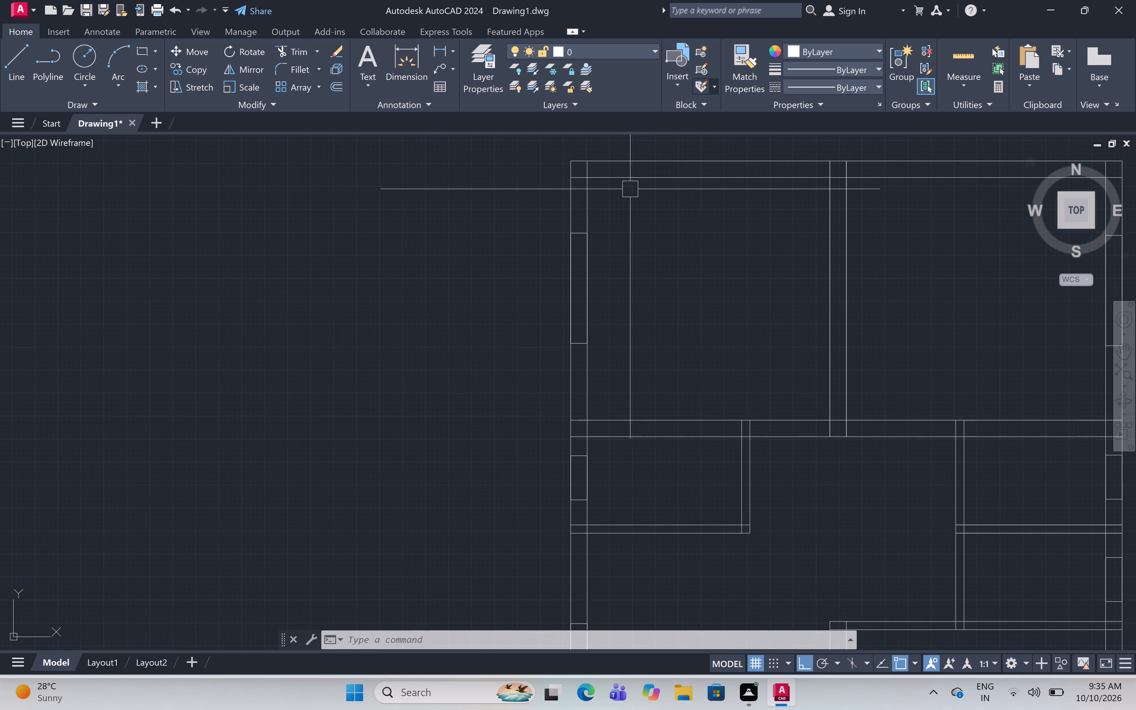
{"action": "scroll", "coordinate": [643, 188], "scroll_direction": "up", "scroll_amount": 1}
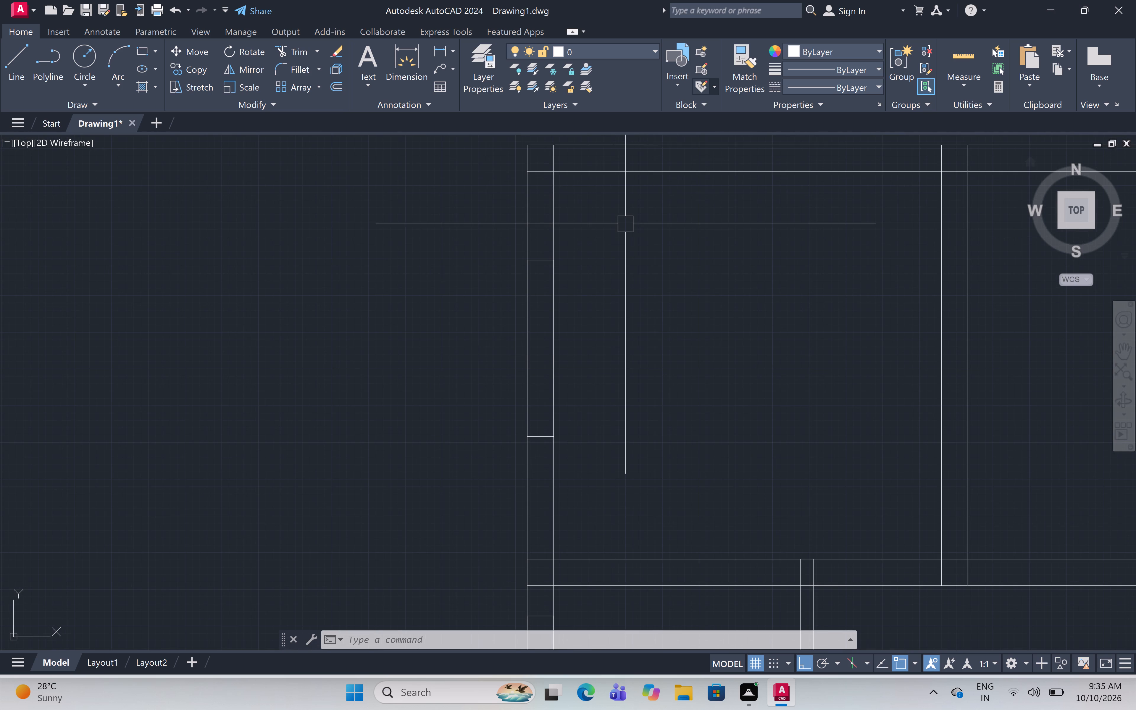
{"action": "type", "text": "off 3.5\""}
{"action": "key", "text": "space"}
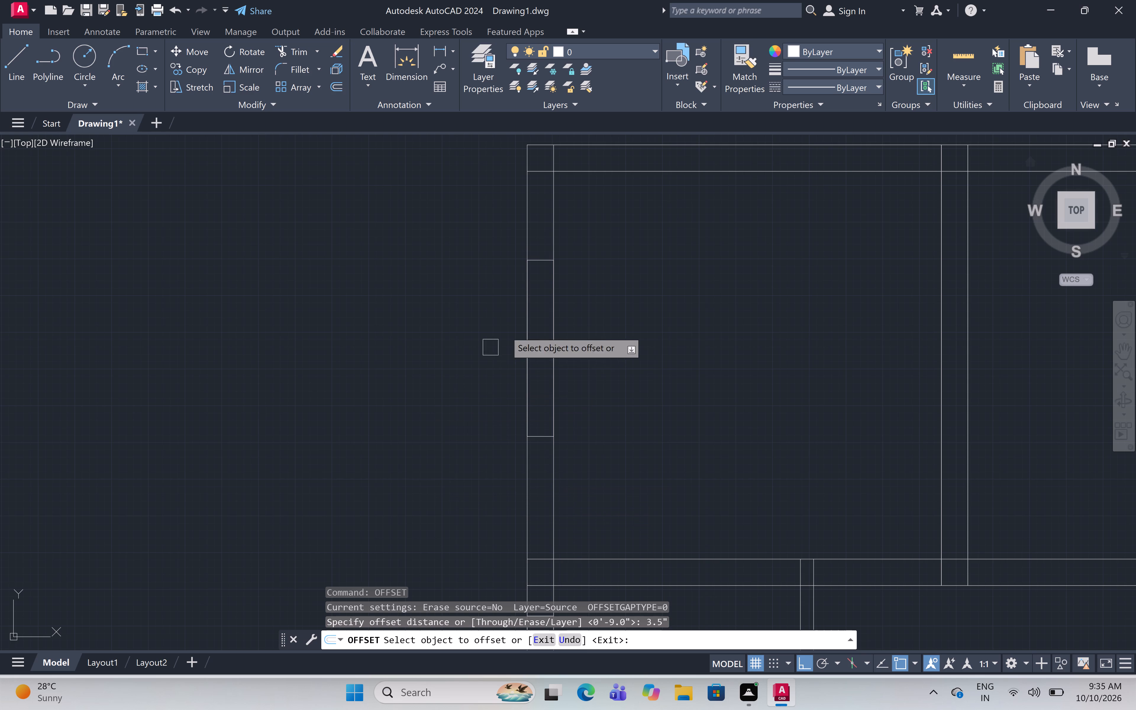
{"action": "scroll", "coordinate": [560, 347], "scroll_direction": "up", "scroll_amount": 1}
{"action": "left_click", "coordinate": [556, 325]}
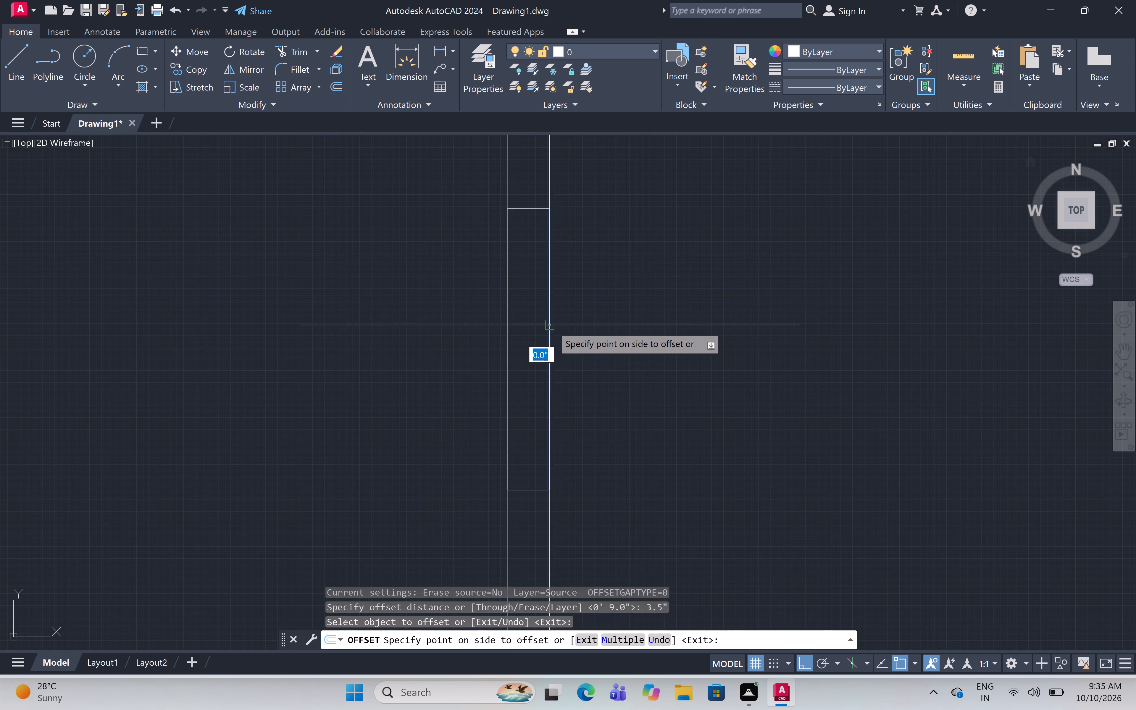
{"action": "left_click", "coordinate": [319, 379]}
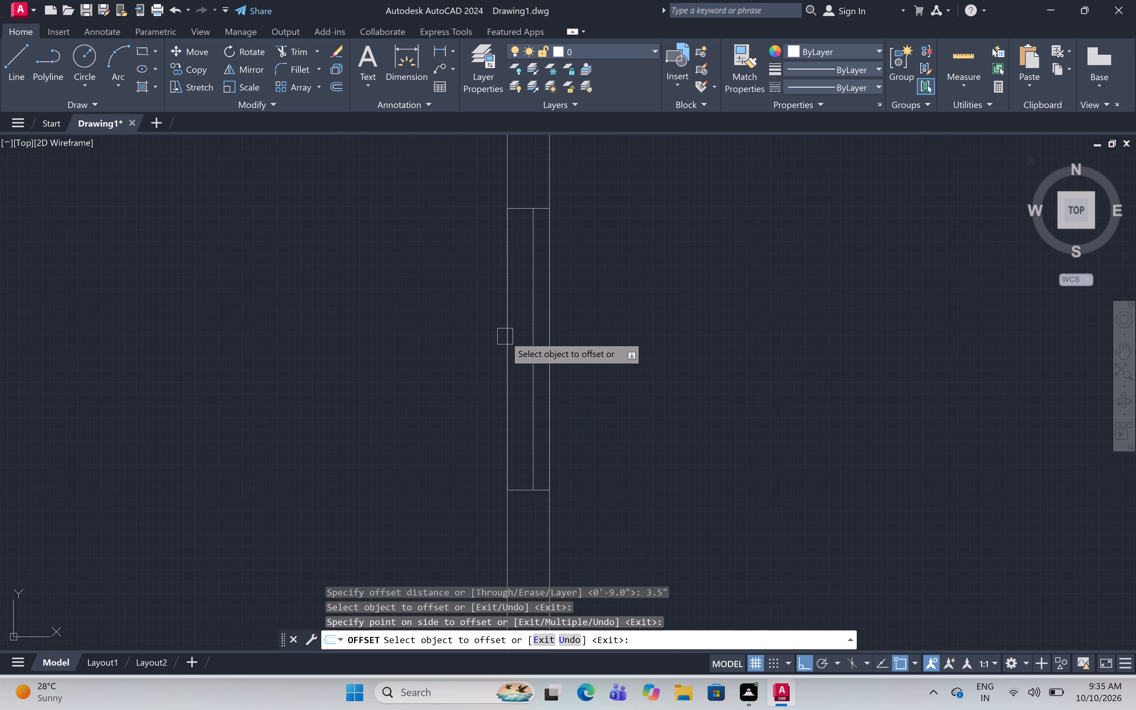
{"action": "left_click", "coordinate": [505, 337]}
{"action": "left_click", "coordinate": [778, 348]}
Offset both long edges of the northeast room's east window 3.5" inward to form the glazing lines.
{"action": "scroll", "coordinate": [494, 285], "scroll_direction": "down", "scroll_amount": 4}
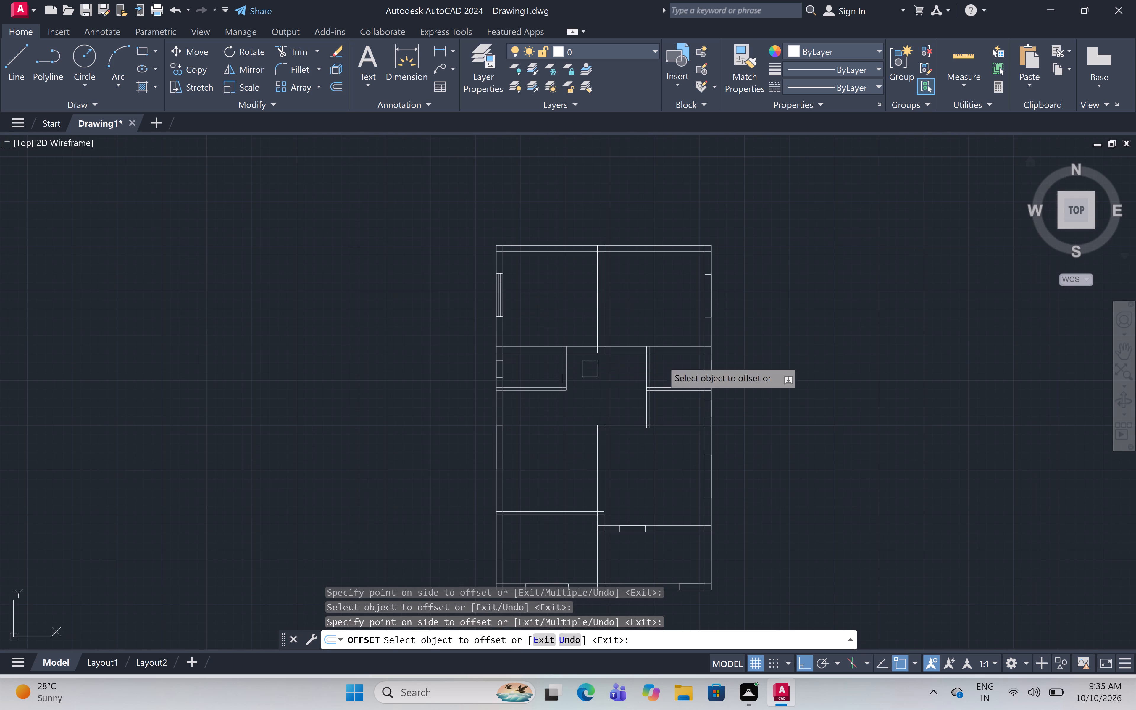
{"action": "scroll", "coordinate": [712, 306], "scroll_direction": "up", "scroll_amount": 1}
{"action": "scroll", "coordinate": [710, 267], "scroll_direction": "up", "scroll_amount": 3}
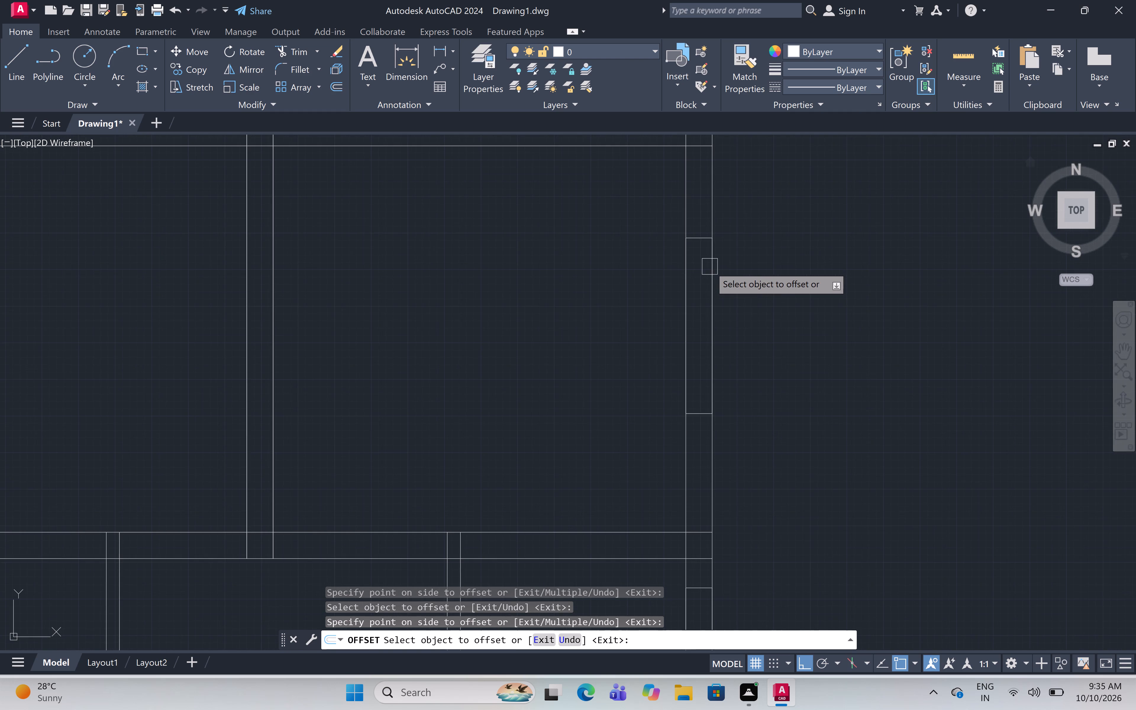
{"action": "scroll", "coordinate": [709, 274], "scroll_direction": "up", "scroll_amount": 1}
{"action": "left_click", "coordinate": [715, 299]}
{"action": "left_click", "coordinate": [489, 362]}
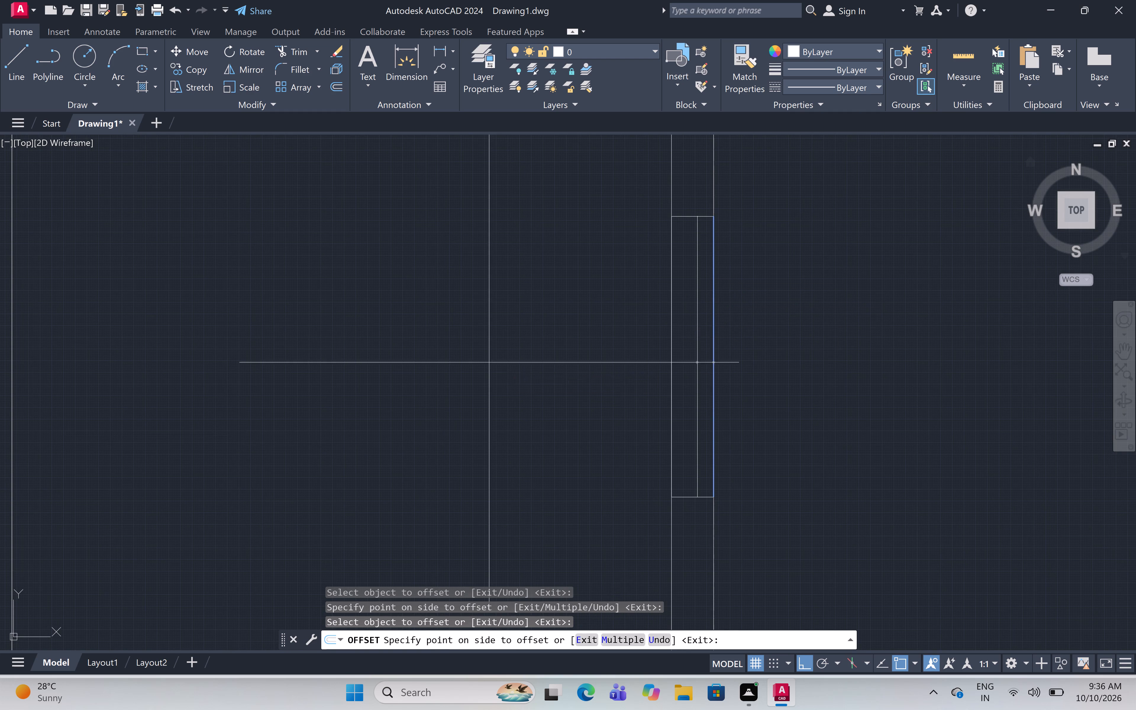
{"action": "left_click", "coordinate": [669, 369]}
{"action": "left_click_drag", "start_coordinate": [795, 394], "coordinate": [798, 396]}
Offset both long edges of the ventilator in the upper small east room's east wall 3.5" inward.
{"action": "scroll", "coordinate": [782, 174], "scroll_direction": "down", "scroll_amount": 3}
{"action": "scroll", "coordinate": [765, 321], "scroll_direction": "up", "scroll_amount": 4}
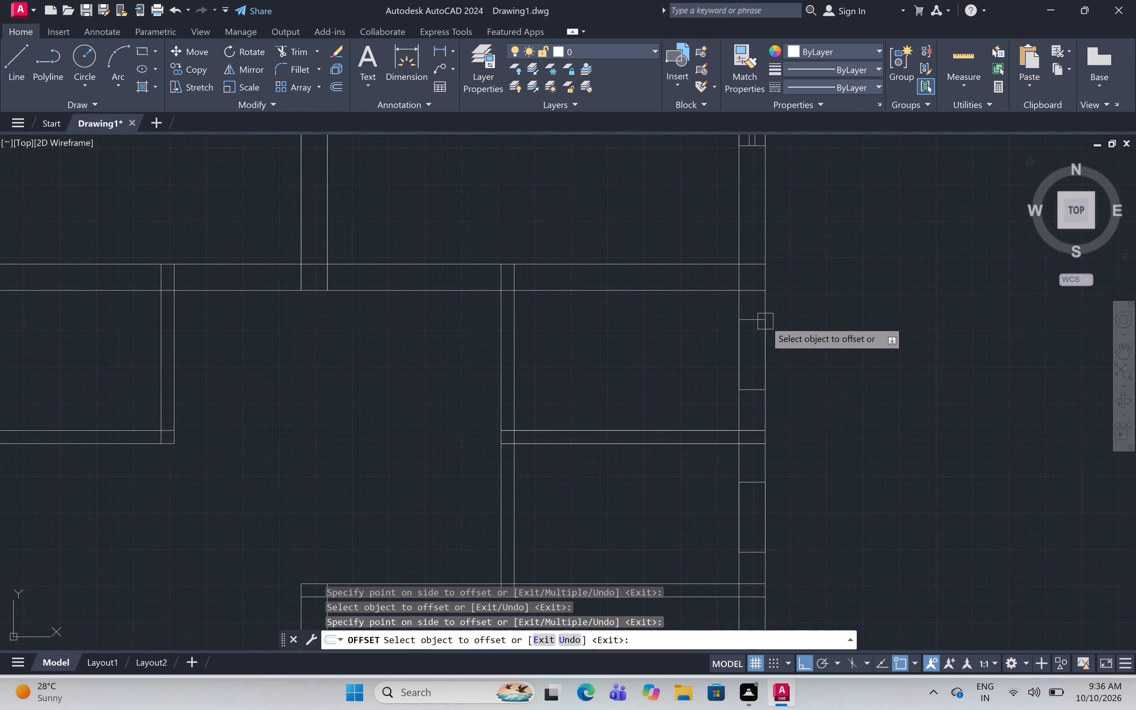
{"action": "scroll", "coordinate": [765, 321], "scroll_direction": "up", "scroll_amount": 1}
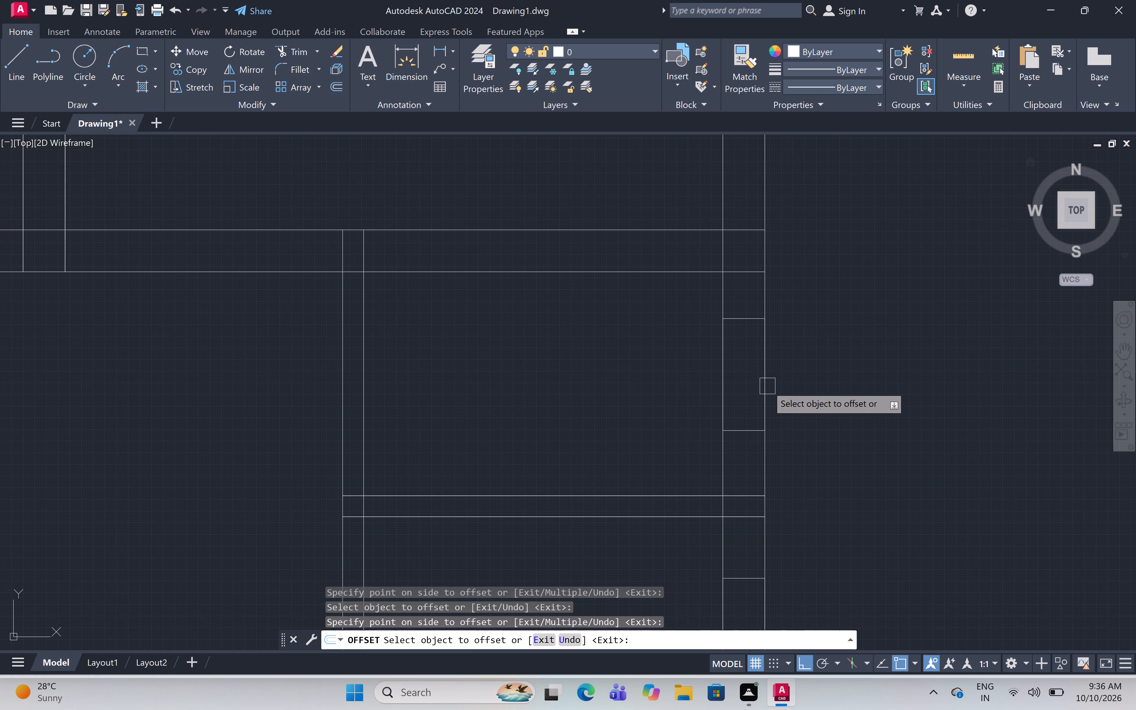
{"action": "left_click", "coordinate": [767, 386]}
{"action": "left_click", "coordinate": [538, 380]}
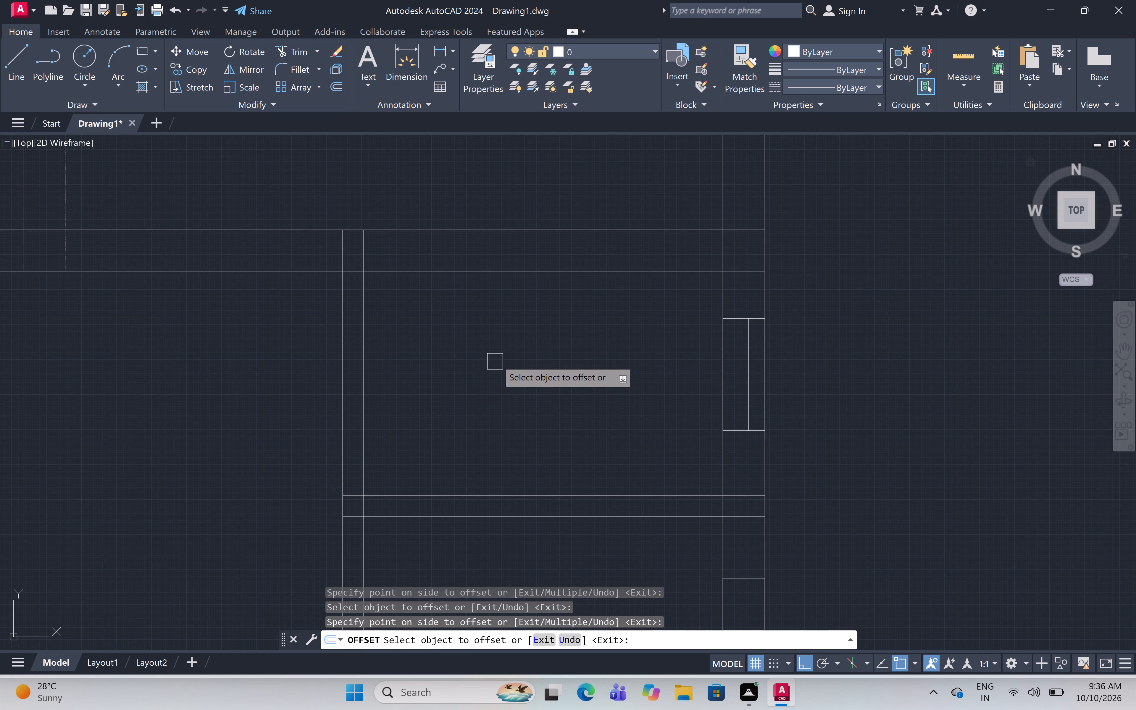
{"action": "left_click", "coordinate": [725, 375]}
{"action": "left_click", "coordinate": [766, 355]}
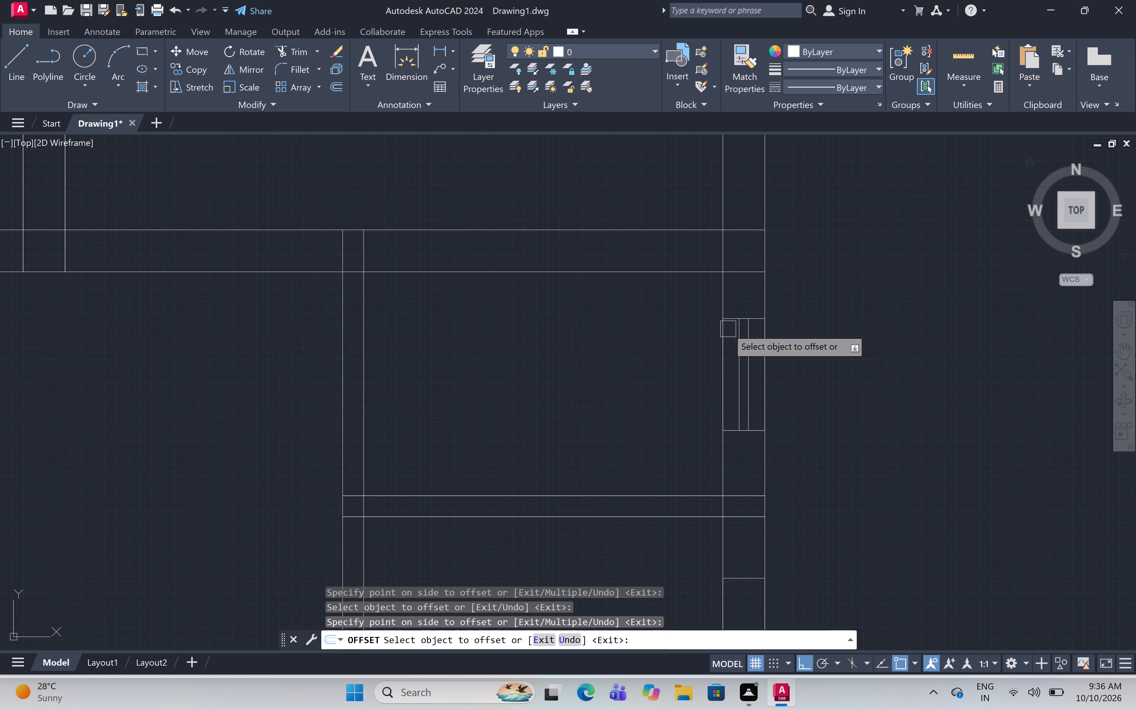
Offset both long edges of the ventilator in the lower small east room's east wall 3.5" inward.
{"action": "scroll", "coordinate": [340, 330], "scroll_direction": "down", "scroll_amount": 2}
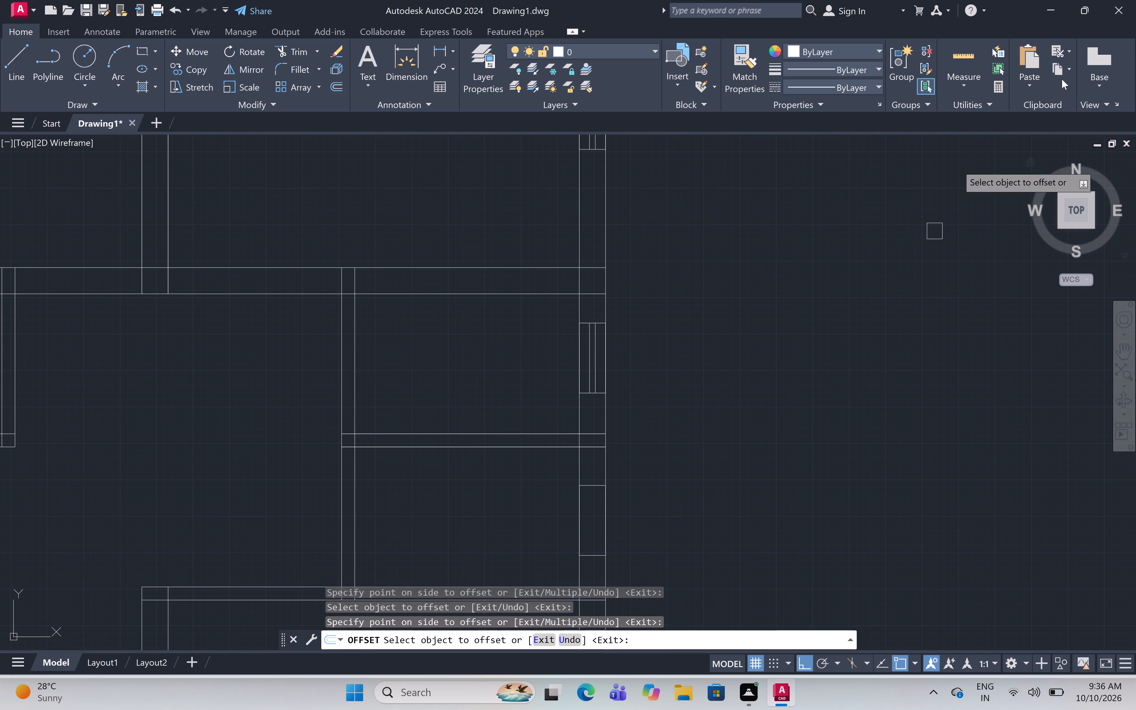
{"action": "scroll", "coordinate": [659, 302], "scroll_direction": "down", "scroll_amount": 2}
{"action": "scroll", "coordinate": [634, 397], "scroll_direction": "up", "scroll_amount": 5}
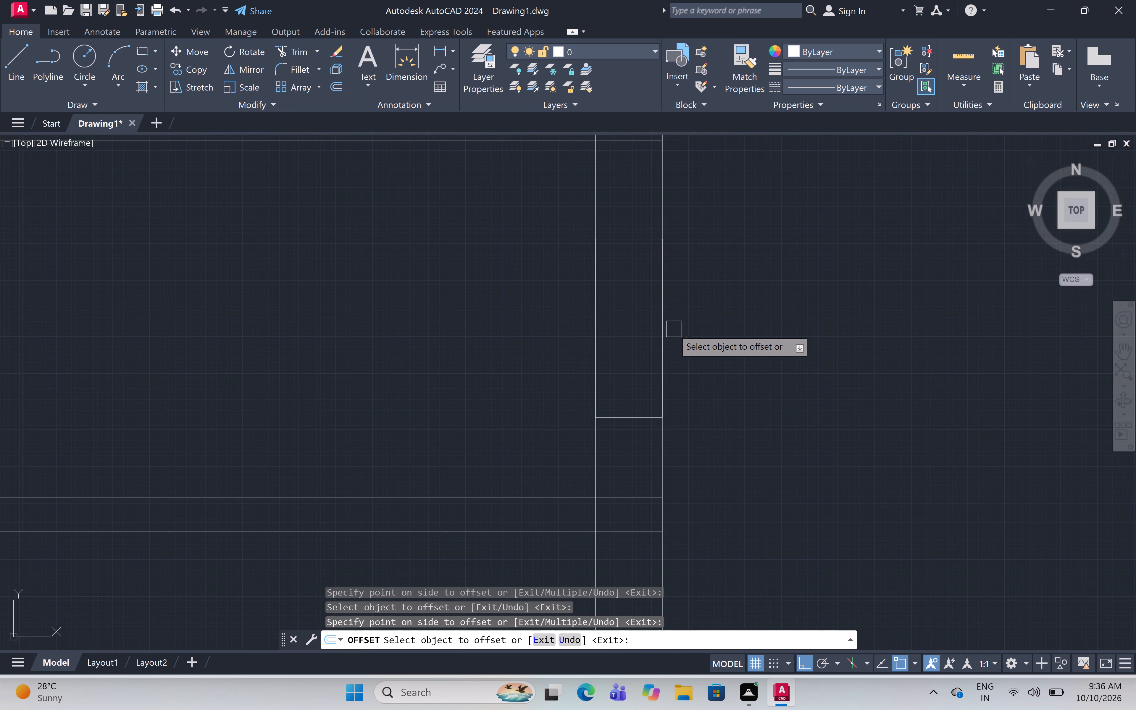
{"action": "left_click", "coordinate": [661, 322]}
{"action": "left_click", "coordinate": [440, 287]}
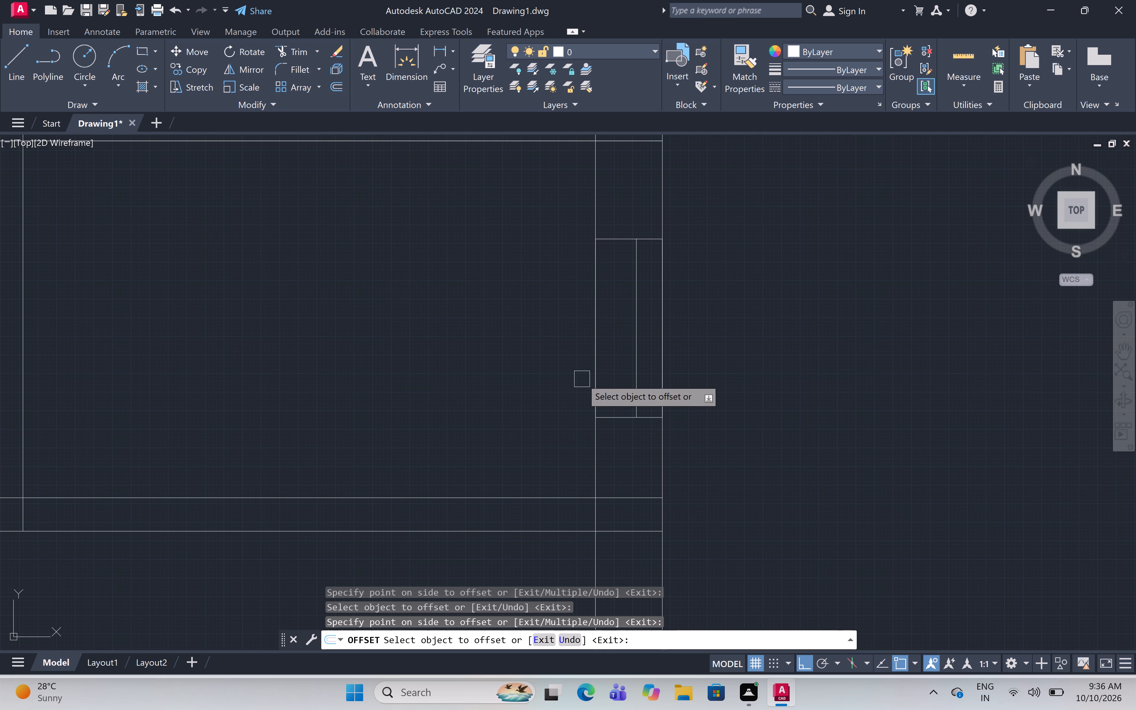
{"action": "left_click", "coordinate": [591, 379]}
{"action": "left_click", "coordinate": [805, 404]}
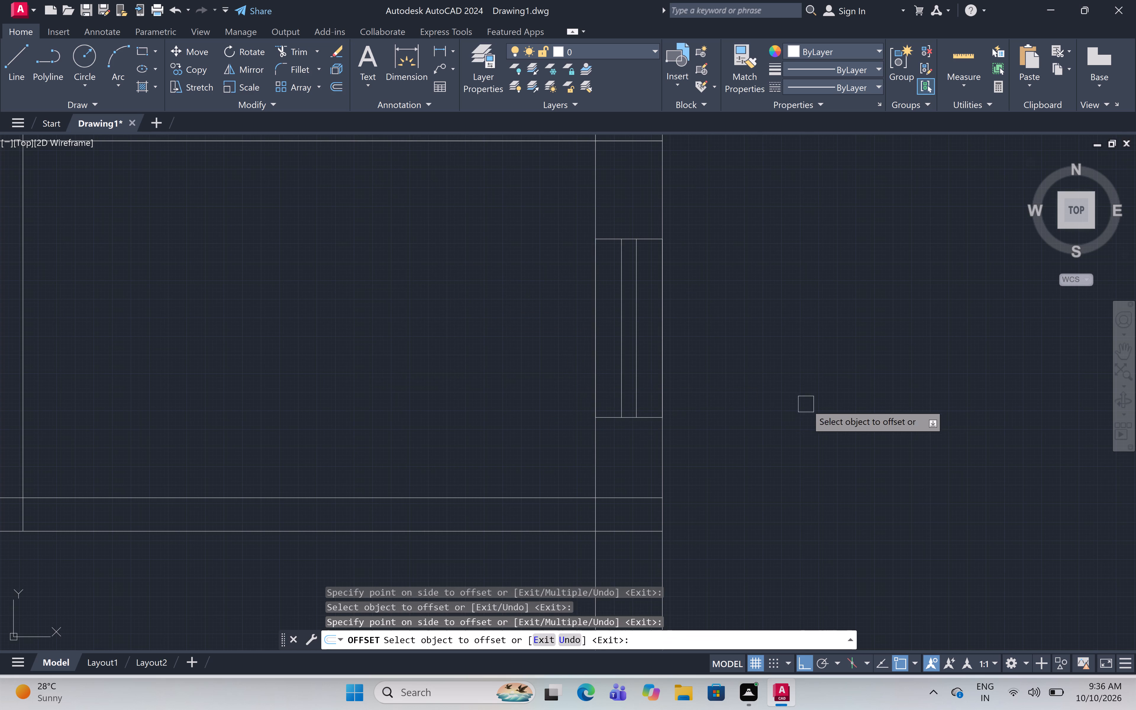
Offset both long edges of the window in the large middle east room's east wall 3.5" inward to form the glazing lines.
{"action": "scroll", "coordinate": [757, 329], "scroll_direction": "down", "scroll_amount": 4}
{"action": "scroll", "coordinate": [757, 474], "scroll_direction": "up", "scroll_amount": 4}
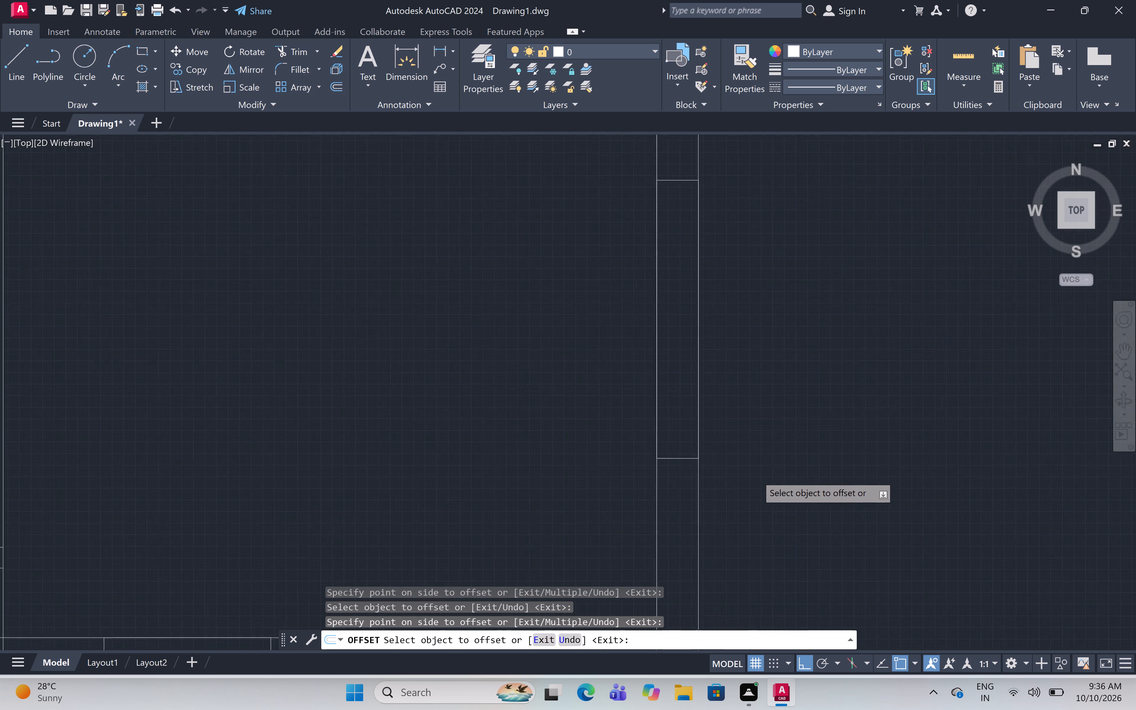
{"action": "scroll", "coordinate": [753, 458], "scroll_direction": "down", "scroll_amount": 1}
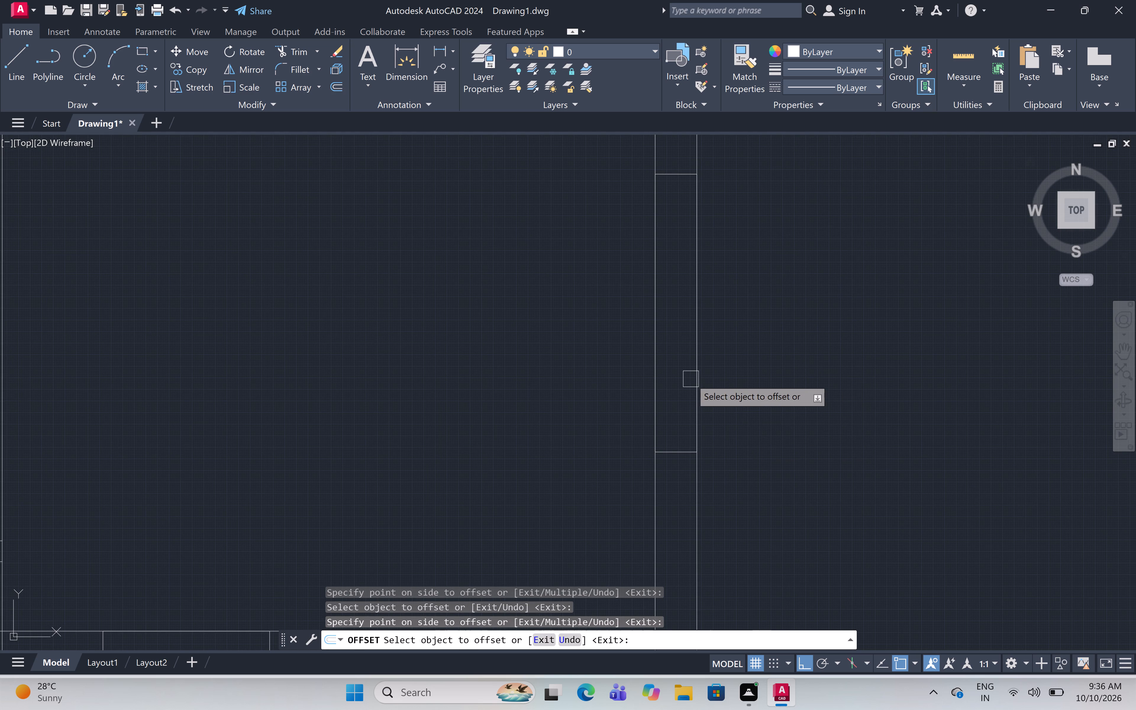
{"action": "left_click", "coordinate": [695, 382]}
{"action": "left_click", "coordinate": [440, 427]}
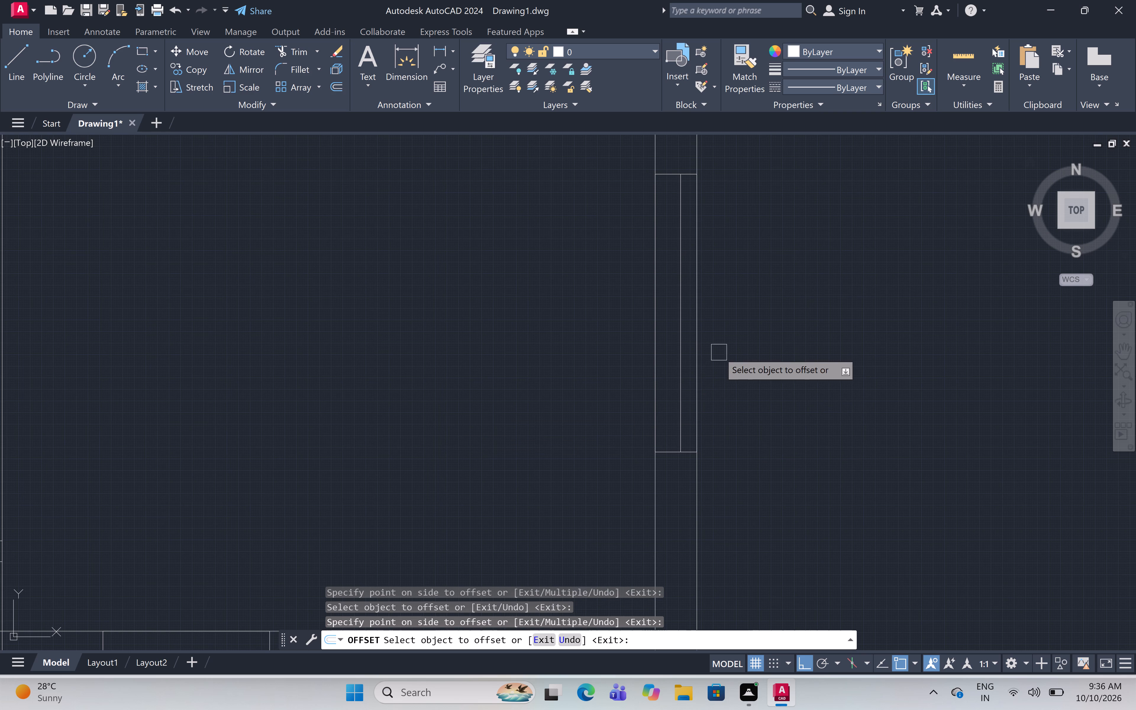
{"action": "left_click", "coordinate": [658, 359]}
{"action": "left_click", "coordinate": [759, 372]}
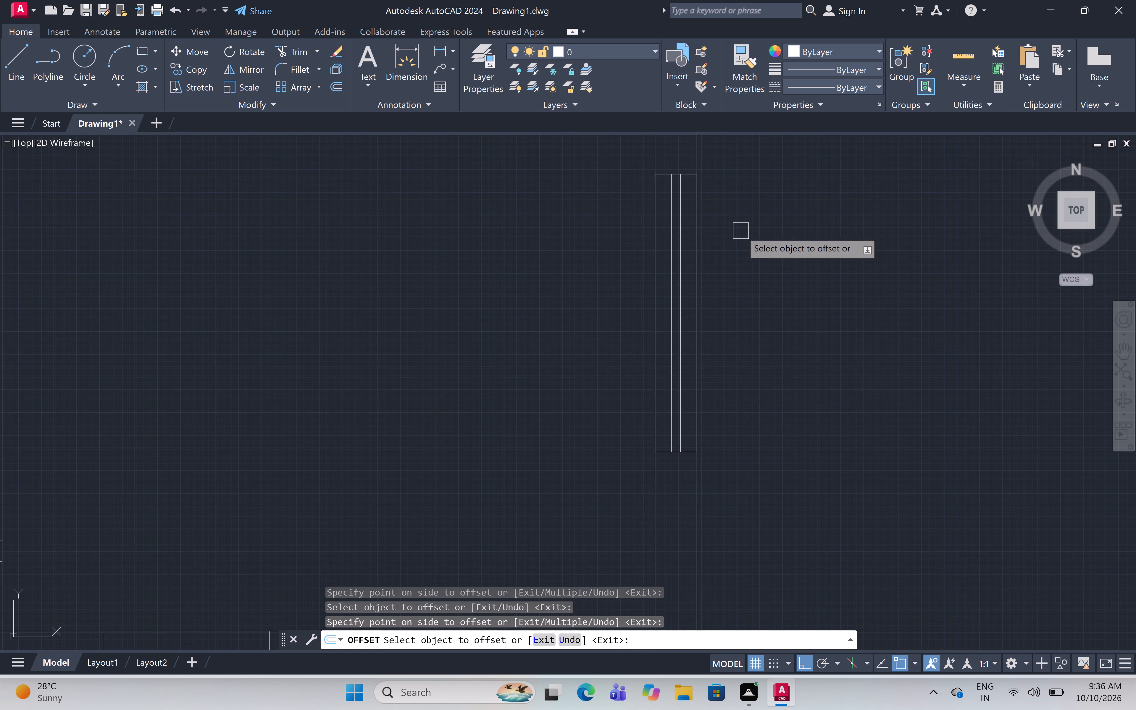
Offset both long edges of the opening at the east end of the southeast room's south wall 3.5" inward.
{"action": "scroll", "coordinate": [741, 231], "scroll_direction": "down", "scroll_amount": 2}
{"action": "scroll", "coordinate": [735, 256], "scroll_direction": "down", "scroll_amount": 2}
{"action": "scroll", "coordinate": [714, 365], "scroll_direction": "up", "scroll_amount": 4}
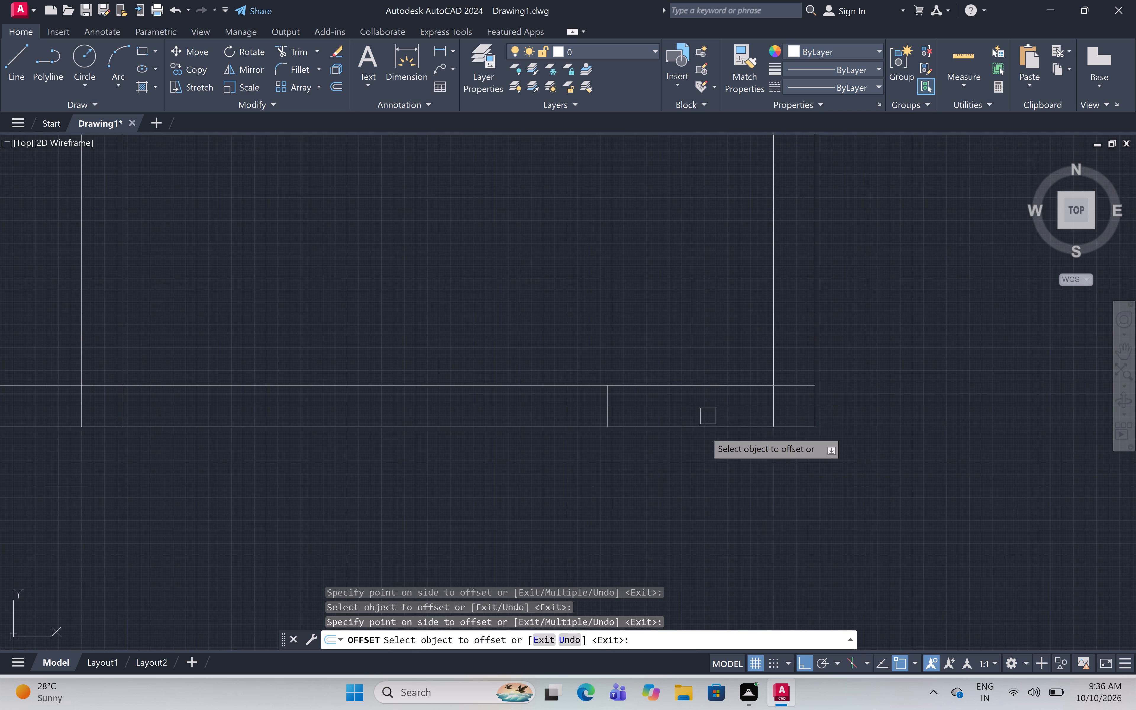
{"action": "left_click", "coordinate": [704, 387]}
{"action": "left_click", "coordinate": [712, 420]}
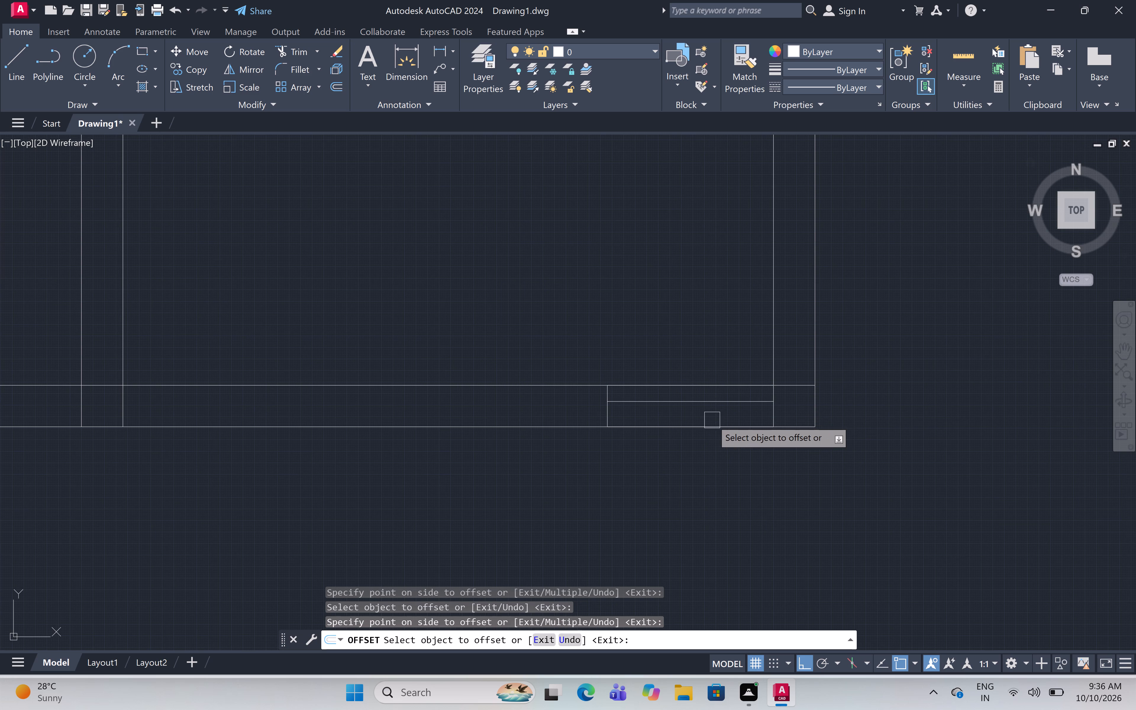
{"action": "left_click", "coordinate": [713, 425]}
{"action": "left_click", "coordinate": [737, 329]}
Offset both long edges of the opening in the wall between the middle east room and the southeast room 3.5" inward.
{"action": "scroll", "coordinate": [736, 322], "scroll_direction": "down", "scroll_amount": 2}
{"action": "middle_click_drag", "start_coordinate": [736, 322], "coordinate": [760, 390]}
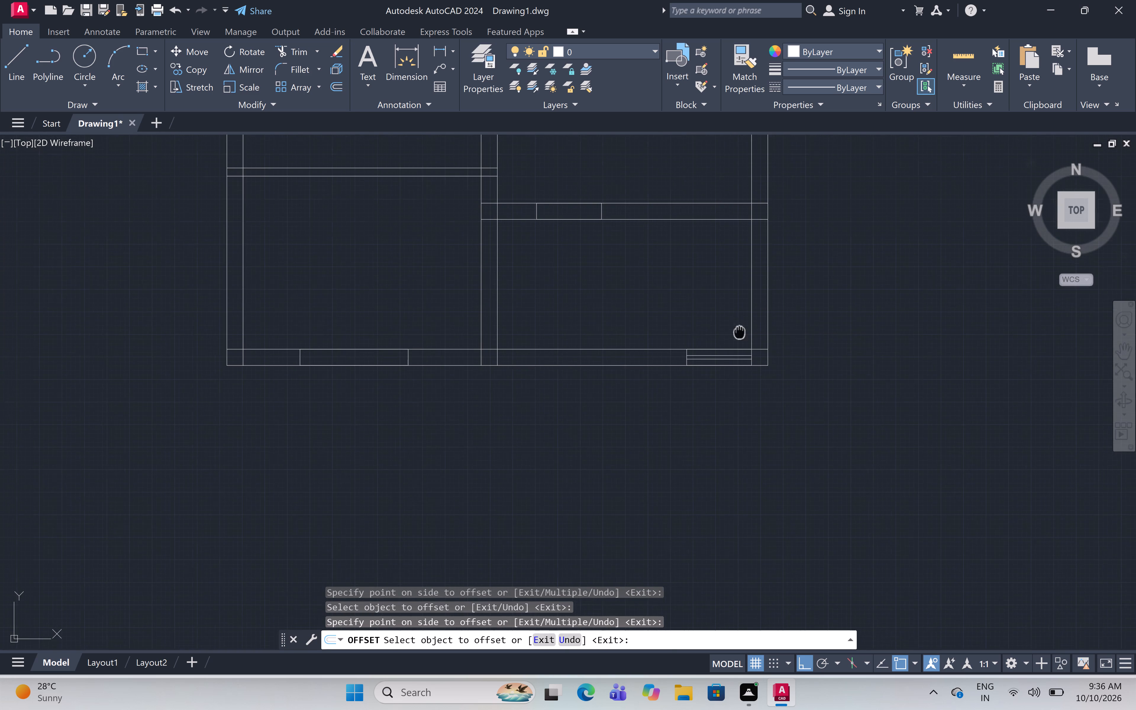
{"action": "middle_click_drag", "start_coordinate": [760, 390], "coordinate": [785, 462]}
{"action": "scroll", "coordinate": [608, 345], "scroll_direction": "up", "scroll_amount": 3}
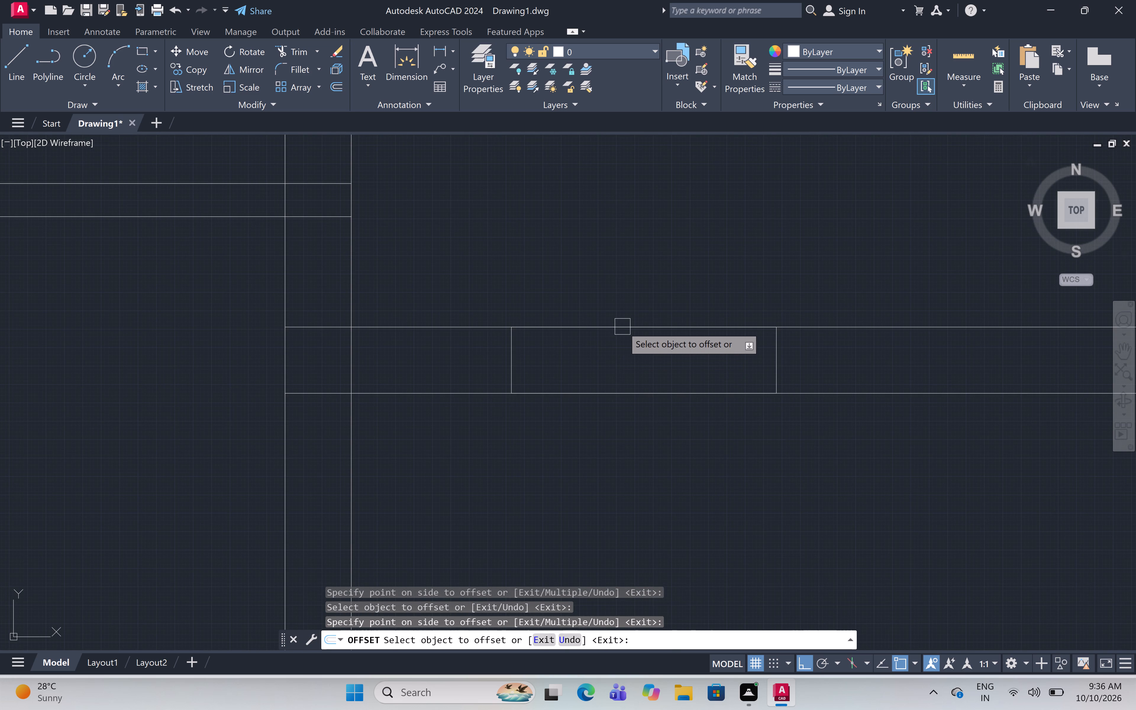
{"action": "left_click", "coordinate": [622, 327]}
{"action": "left_click", "coordinate": [623, 382]}
{"action": "left_click", "coordinate": [623, 394]}
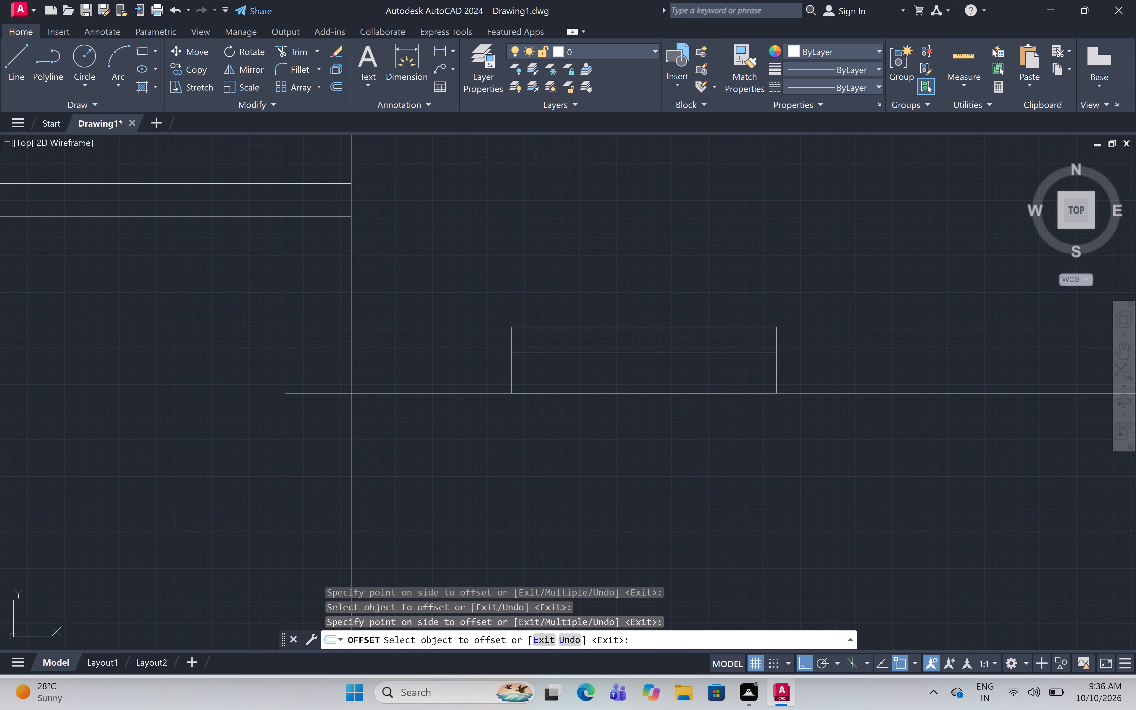
{"action": "left_click", "coordinate": [644, 314]}
Offset both long edges of the southwest room's south window 3.5" inward to form the glazing lines.
{"action": "scroll", "coordinate": [649, 313], "scroll_direction": "down", "scroll_amount": 4}
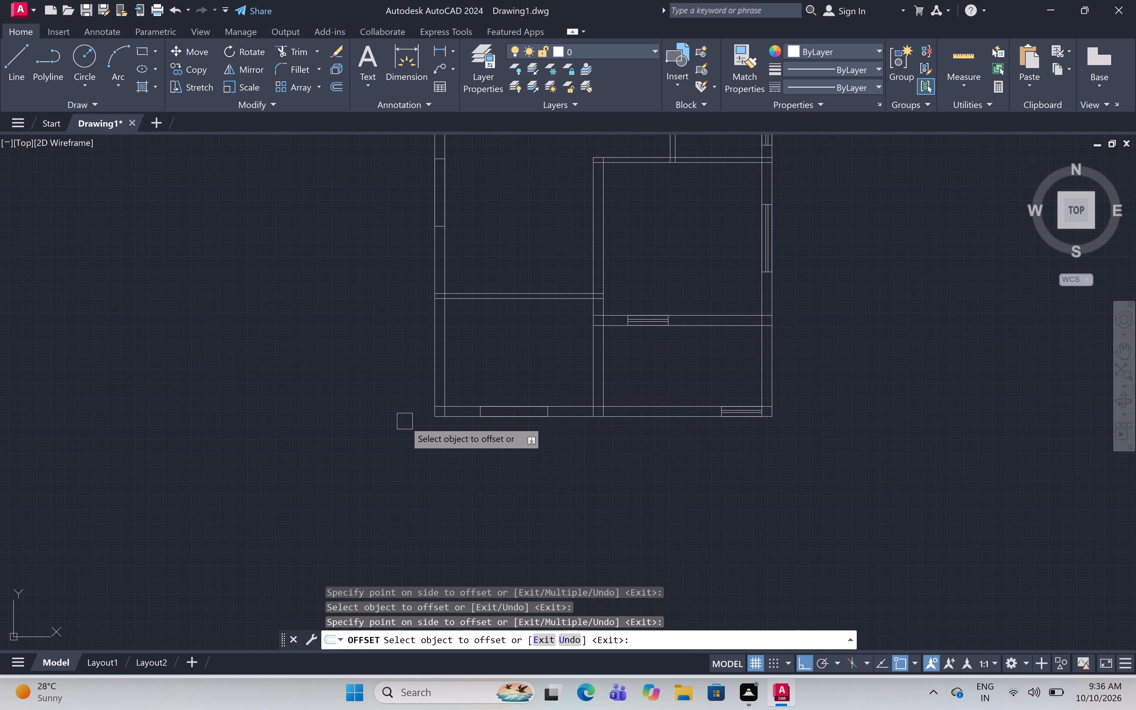
{"action": "scroll", "coordinate": [513, 415], "scroll_direction": "up", "scroll_amount": 3}
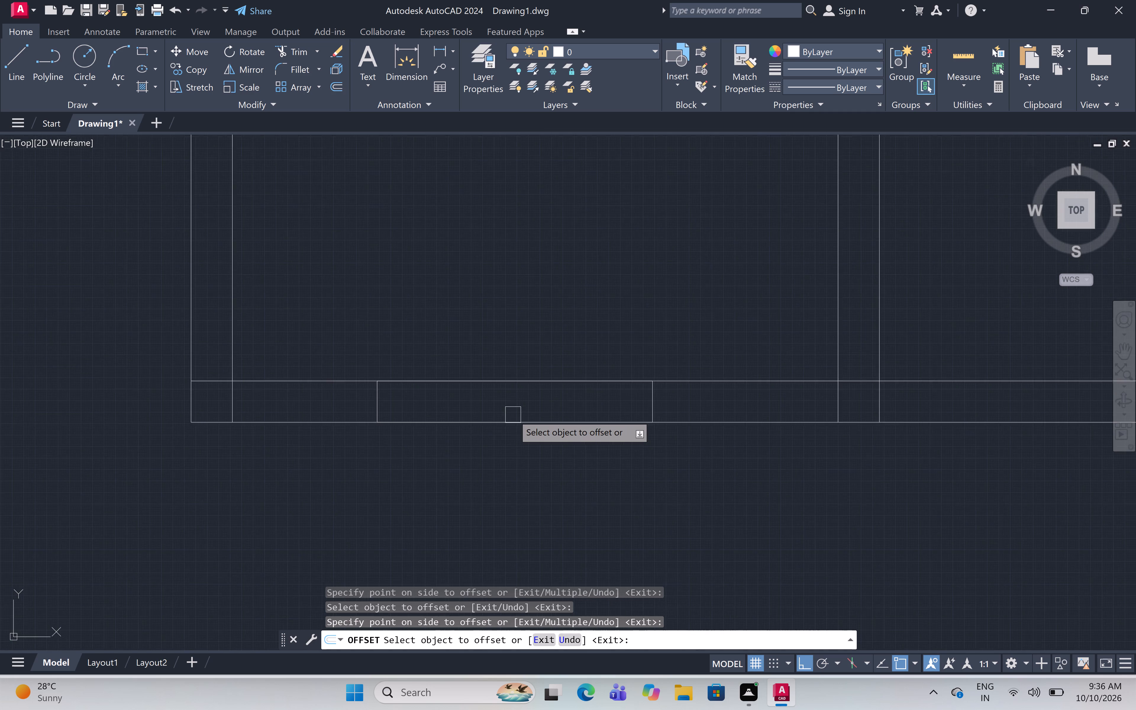
{"action": "scroll", "coordinate": [513, 415], "scroll_direction": "up", "scroll_amount": 1}
{"action": "left_click", "coordinate": [546, 428]}
{"action": "left_click", "coordinate": [580, 301]}
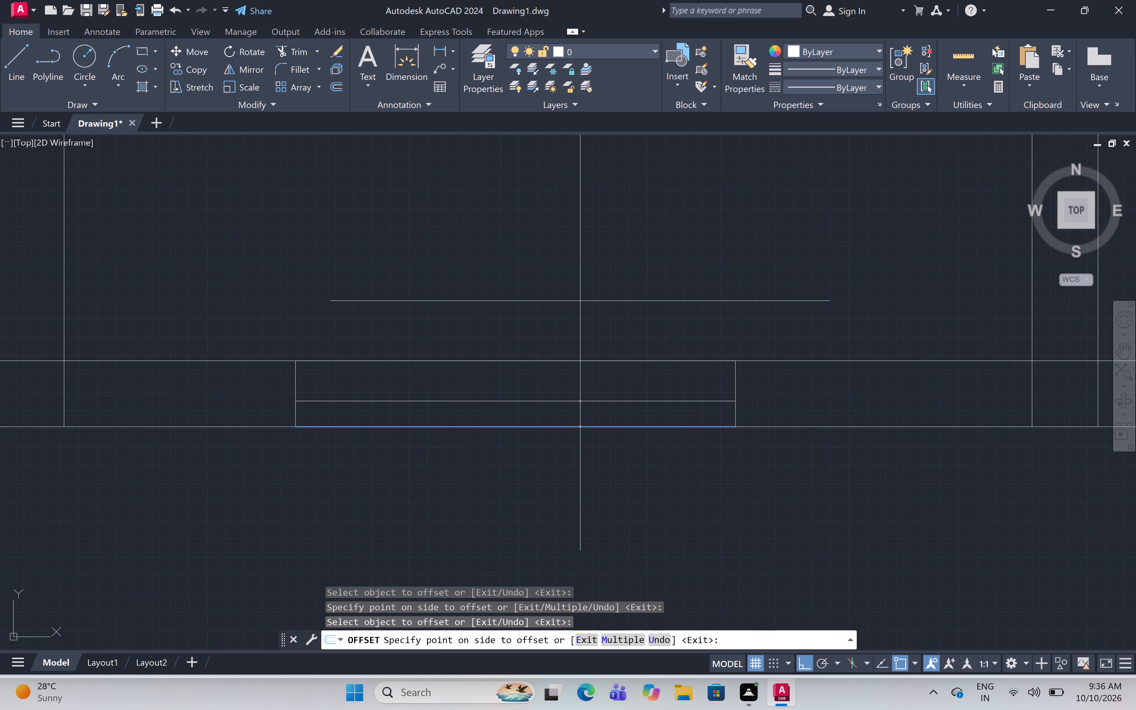
{"action": "left_click", "coordinate": [566, 360]}
{"action": "left_click", "coordinate": [564, 478]}
Offset both long edges of the window in the middle west room's west wall 3.5" inward.
{"action": "scroll", "coordinate": [632, 288], "scroll_direction": "down", "scroll_amount": 4}
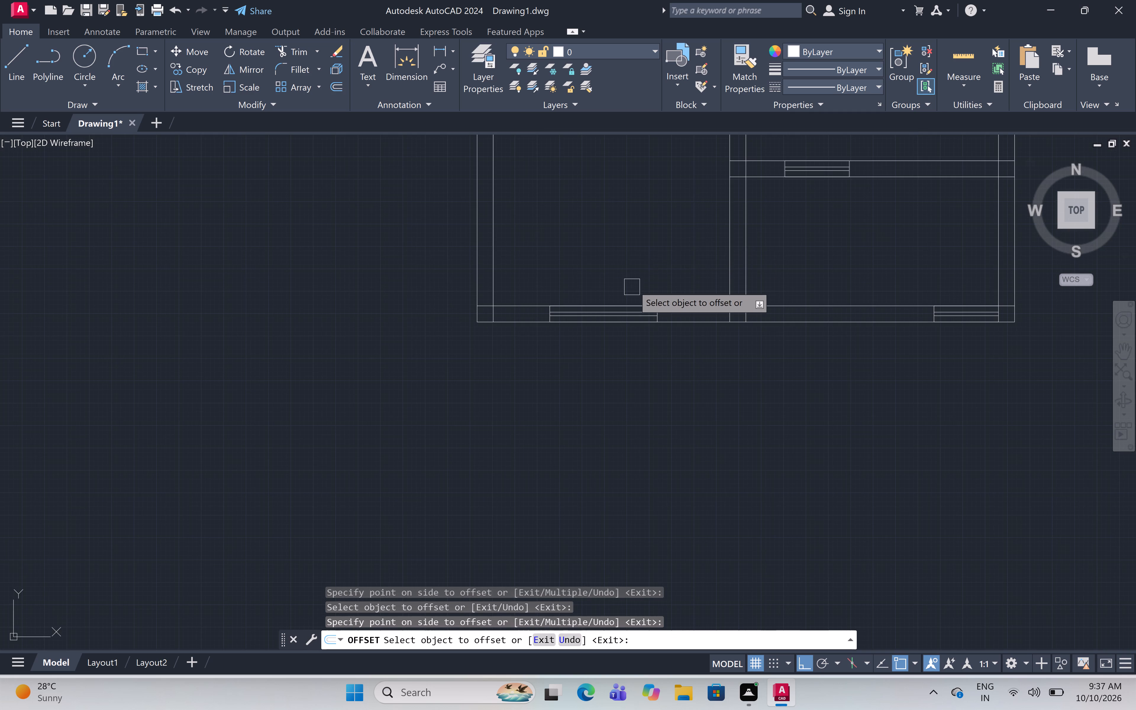
{"action": "middle_click_drag", "start_coordinate": [648, 222], "coordinate": [663, 459]}
{"action": "middle_click_drag", "start_coordinate": [586, 261], "coordinate": [703, 438]}
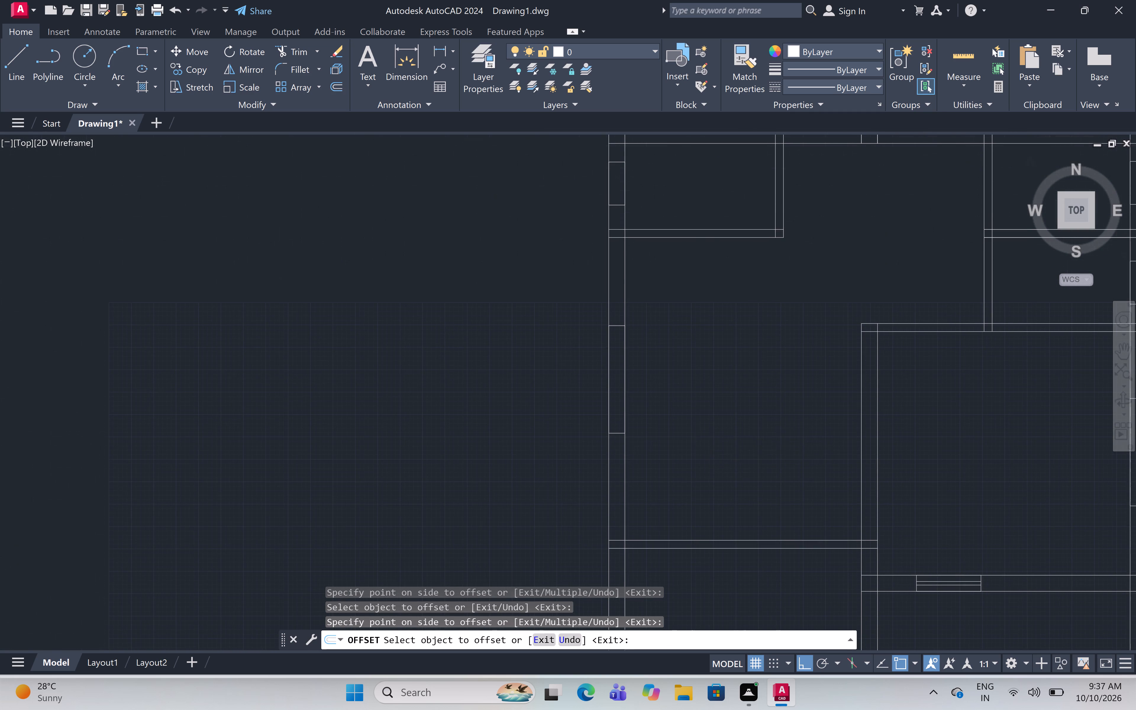
{"action": "scroll", "coordinate": [631, 410], "scroll_direction": "up", "scroll_amount": 2}
{"action": "middle_click_drag", "start_coordinate": [670, 418], "coordinate": [619, 446]}
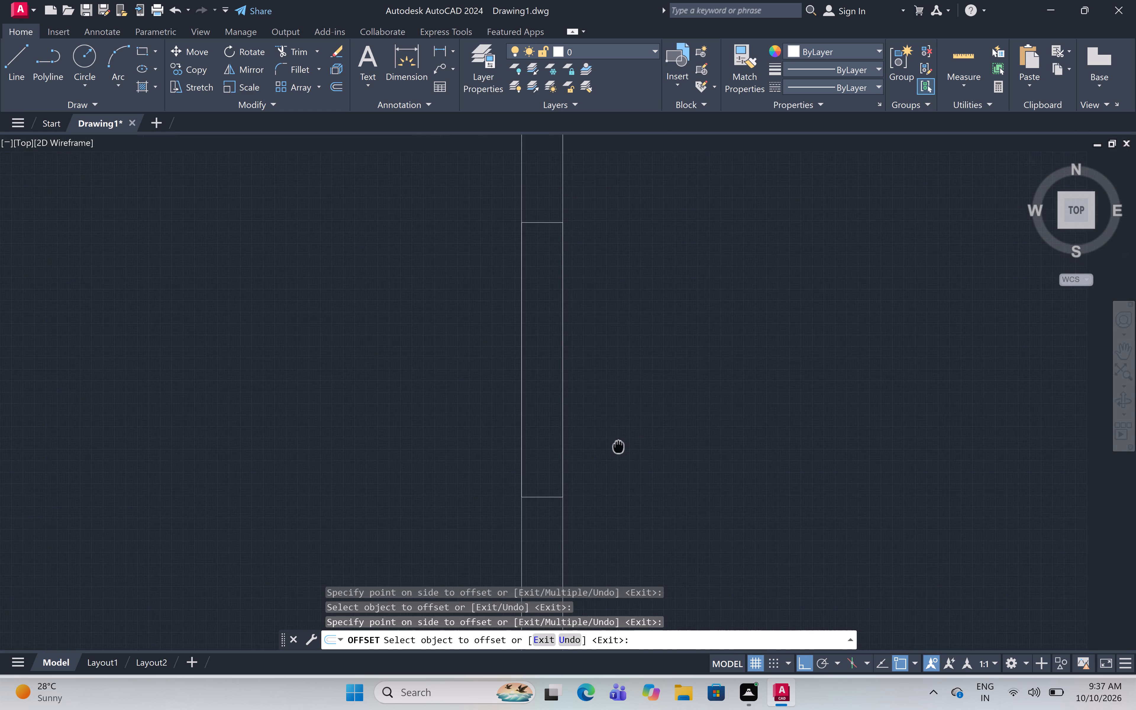
{"action": "middle_click_drag", "start_coordinate": [619, 446], "coordinate": [613, 412]}
{"action": "left_click", "coordinate": [558, 392]}
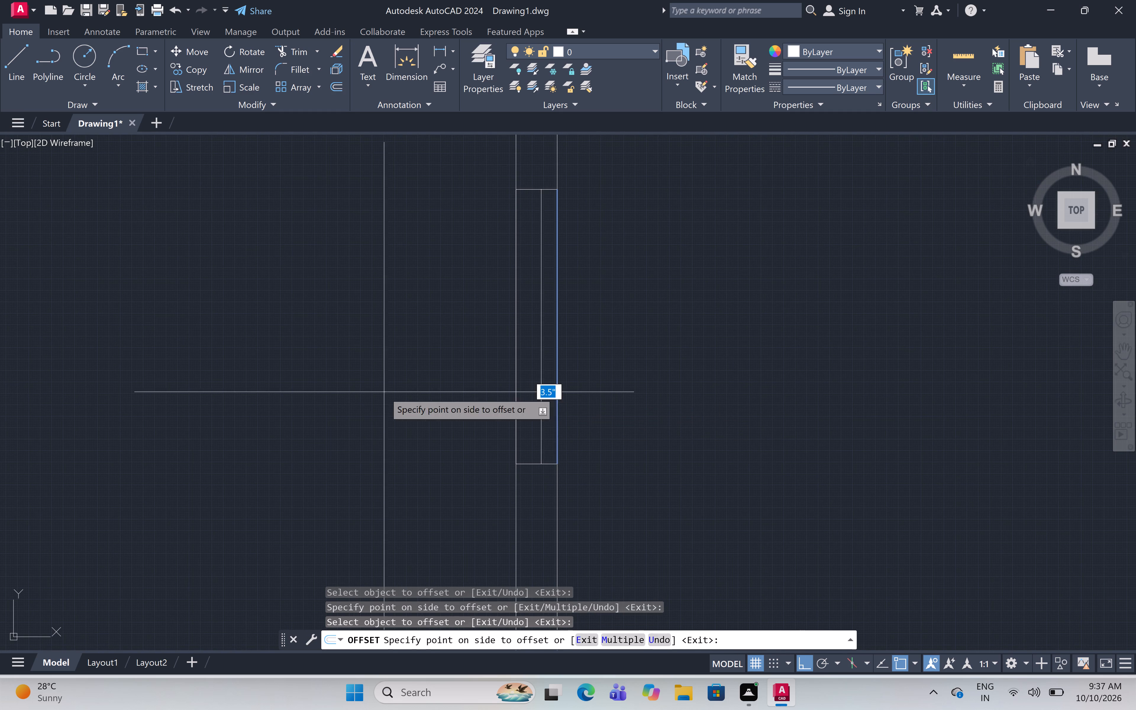
{"action": "left_click", "coordinate": [384, 392]}
{"action": "left_click", "coordinate": [514, 384]}
{"action": "left_click", "coordinate": [662, 426]}
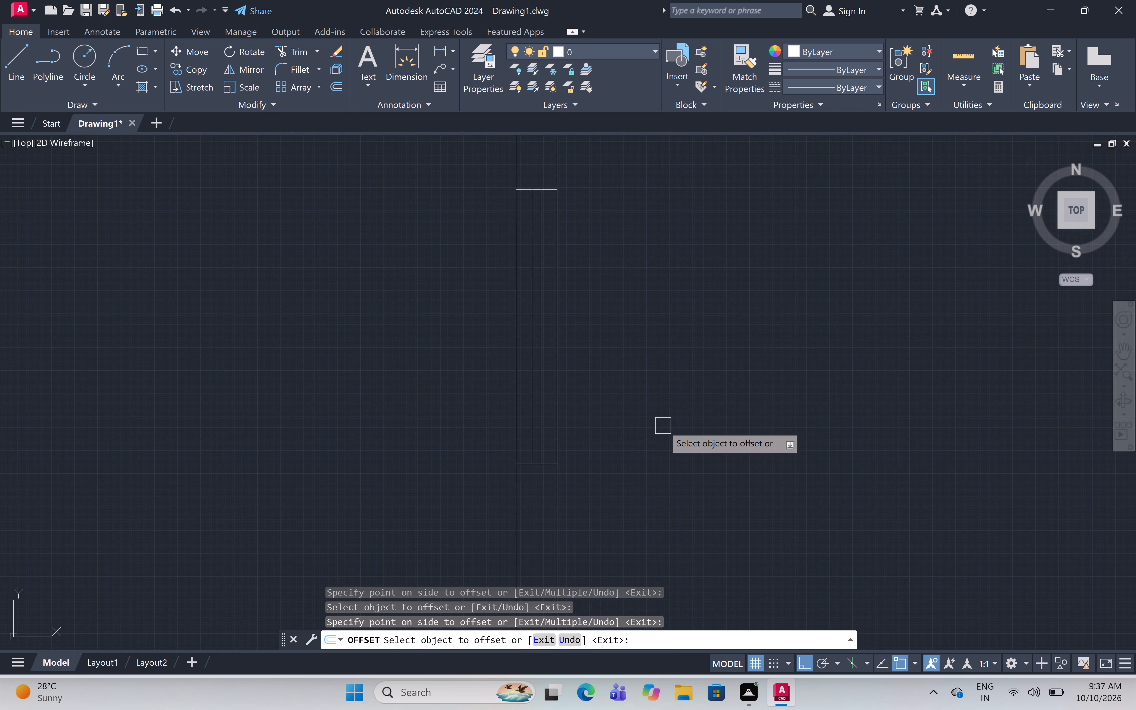
Offset both long edges of the ventilator in the small west room's west wall 3.5" inward and end the offsetting.
{"action": "scroll", "coordinate": [662, 424], "scroll_direction": "down", "scroll_amount": 2}
{"action": "middle_click_drag", "start_coordinate": [662, 423], "coordinate": [650, 646]}
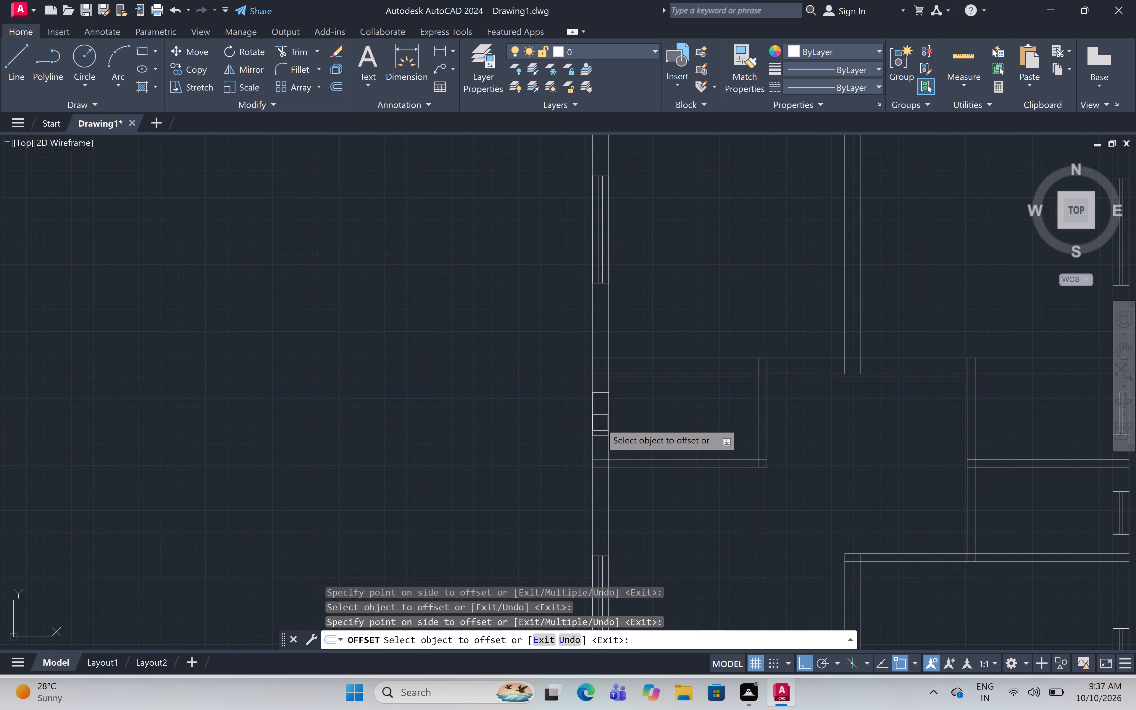
{"action": "scroll", "coordinate": [600, 423], "scroll_direction": "up", "scroll_amount": 3}
{"action": "left_click", "coordinate": [637, 400]}
{"action": "left_click", "coordinate": [288, 407]}
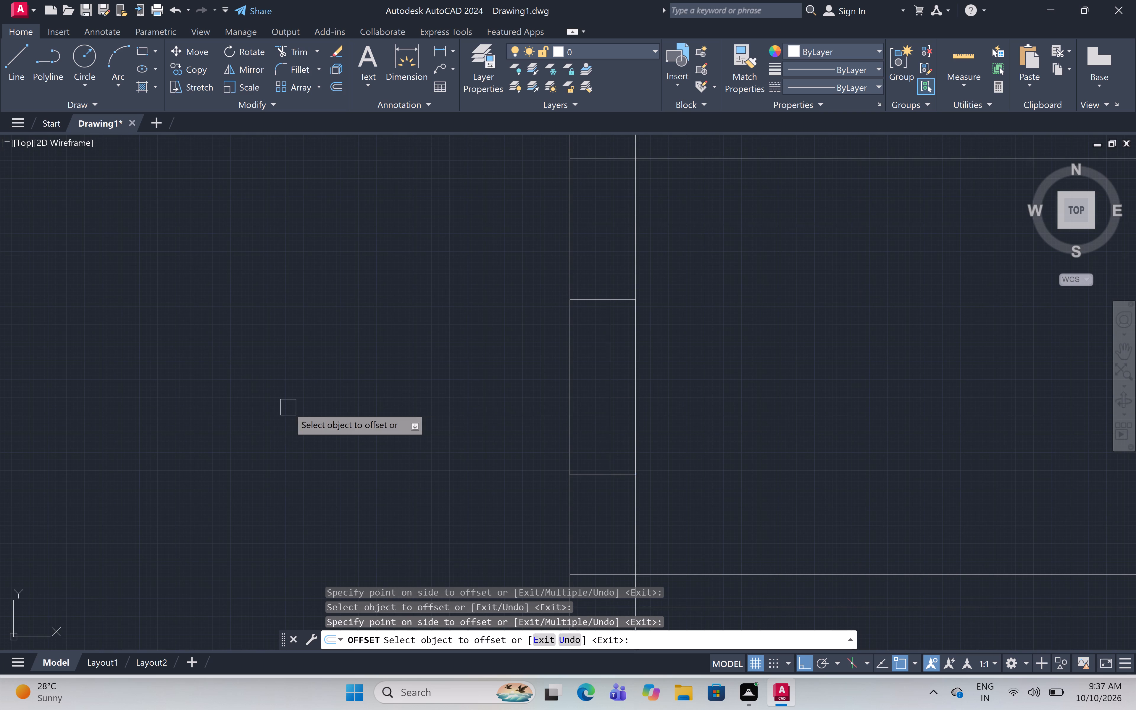
{"action": "left_click", "coordinate": [573, 412]}
{"action": "left_click", "coordinate": [700, 422]}
{"action": "scroll", "coordinate": [684, 380], "scroll_direction": "down", "scroll_amount": 3}
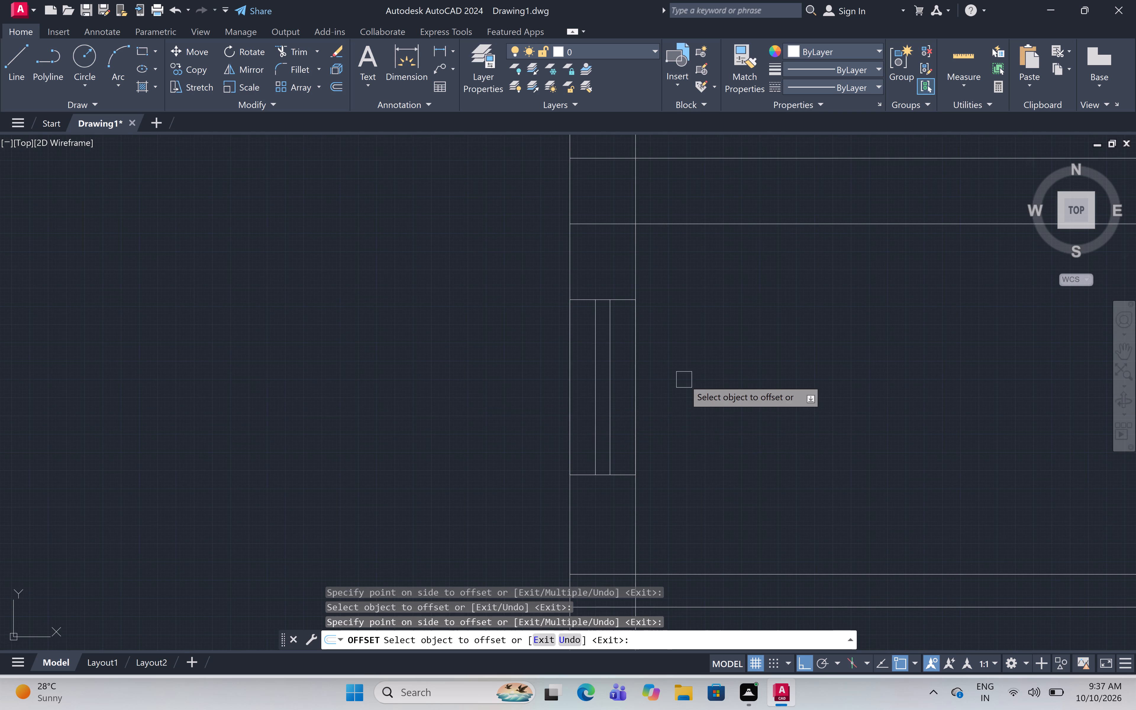
{"action": "scroll", "coordinate": [684, 380], "scroll_direction": "down", "scroll_amount": 3}
{"action": "middle_click_drag", "start_coordinate": [710, 456], "coordinate": [661, 419]}
{"action": "middle_click", "coordinate": [661, 419]}
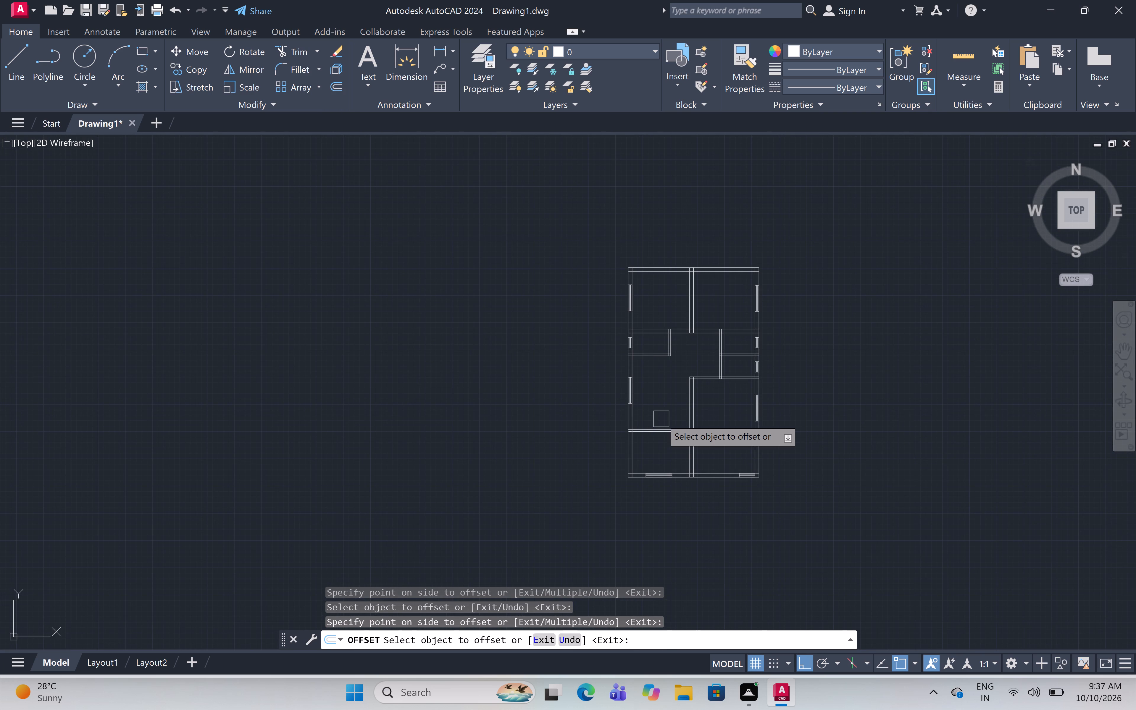
{"action": "key", "text": "Escape"}
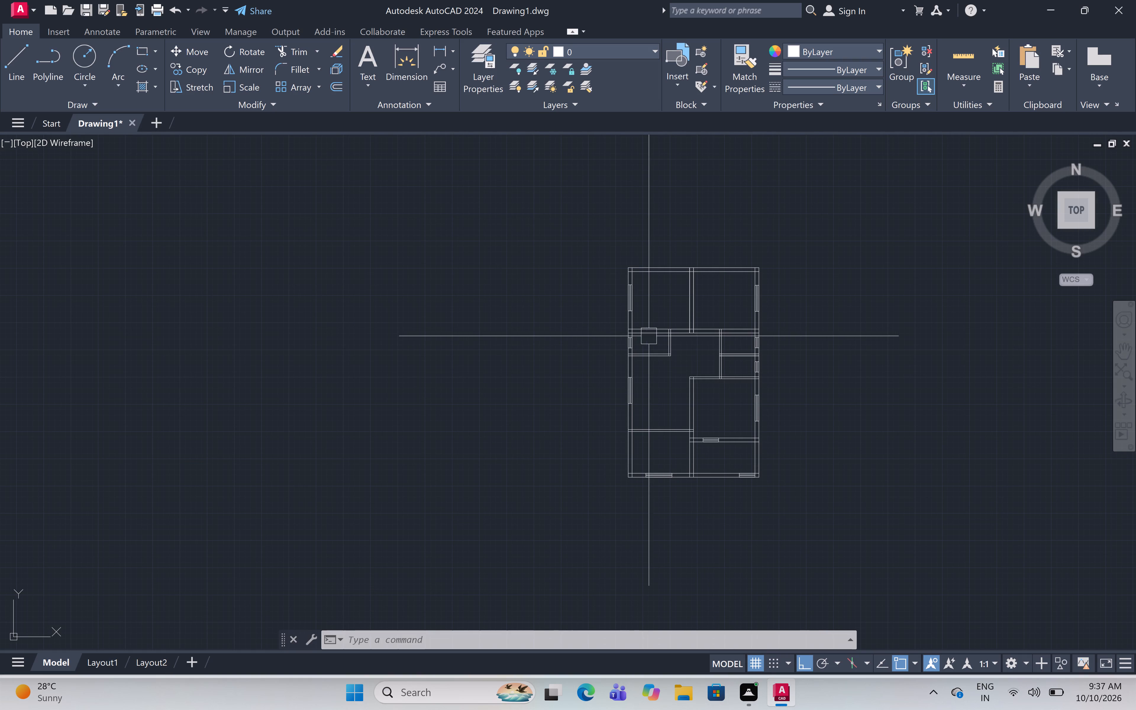
Draw lines 1" west and 3' north from where the north rooms' dividing wall meets the cross wall's south face, marking the door leaf.
{"action": "scroll", "coordinate": [679, 340], "scroll_direction": "up", "scroll_amount": 4}
{"action": "middle_click_drag", "start_coordinate": [680, 338], "coordinate": [487, 429]}
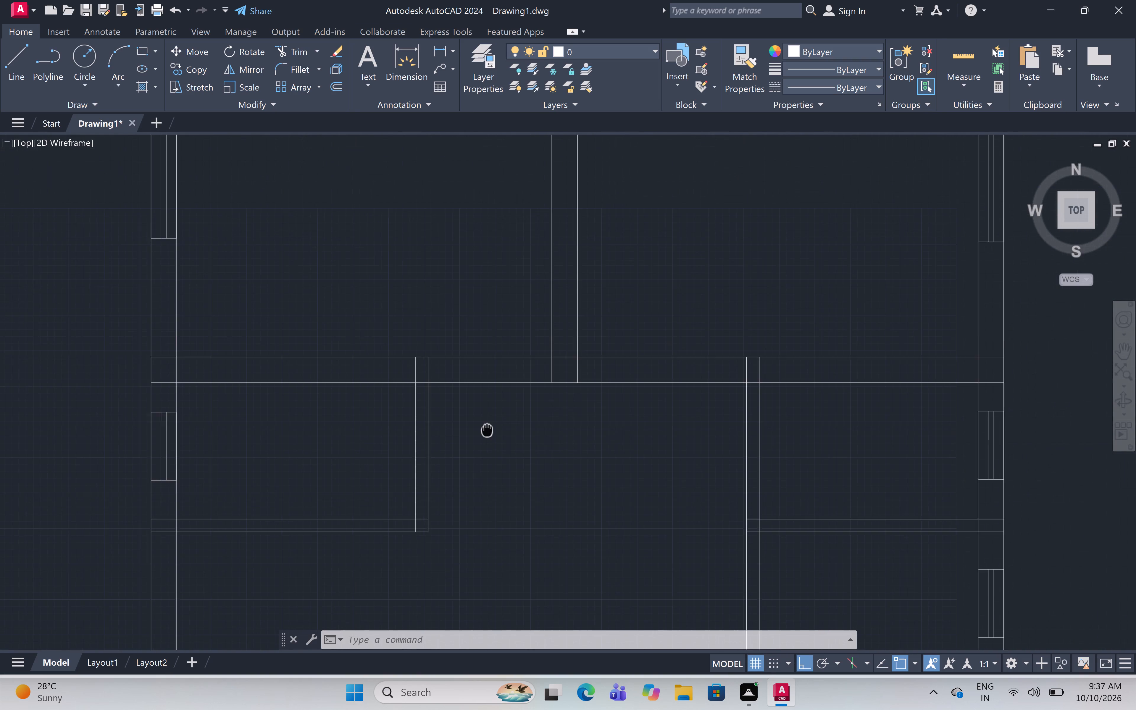
{"action": "middle_click_drag", "start_coordinate": [487, 429], "coordinate": [501, 391]}
{"action": "scroll", "coordinate": [501, 393], "scroll_direction": "up", "scroll_amount": 1}
{"action": "type", "text": "l"}
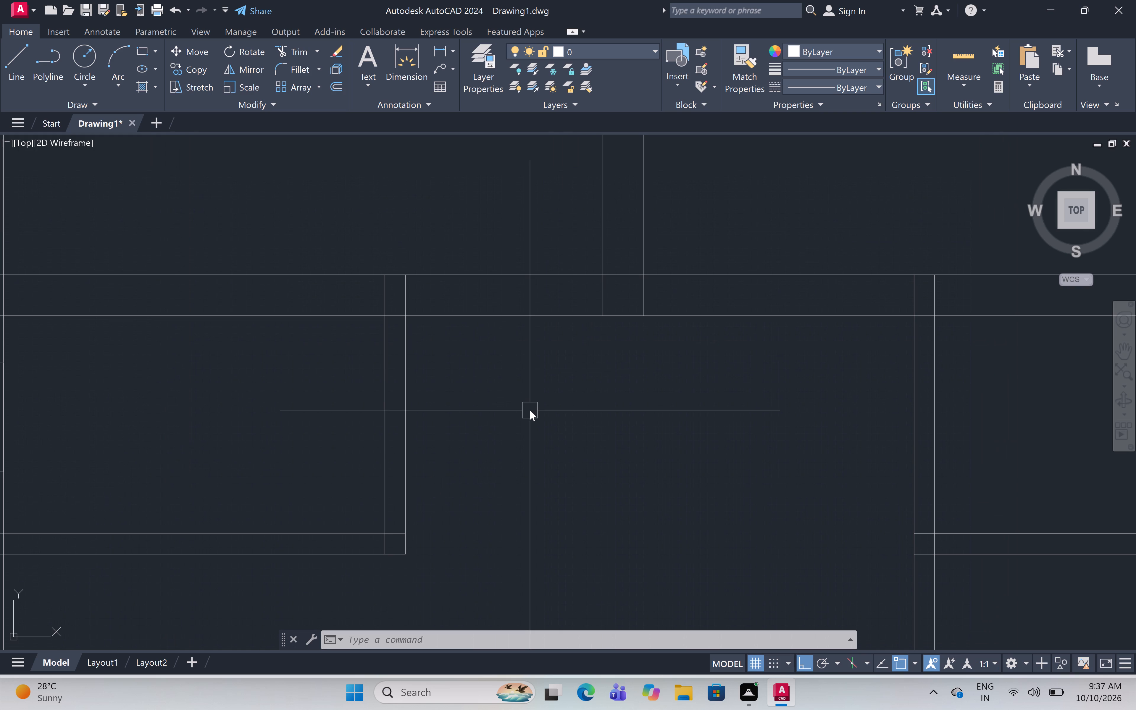
{"action": "key", "text": "space"}
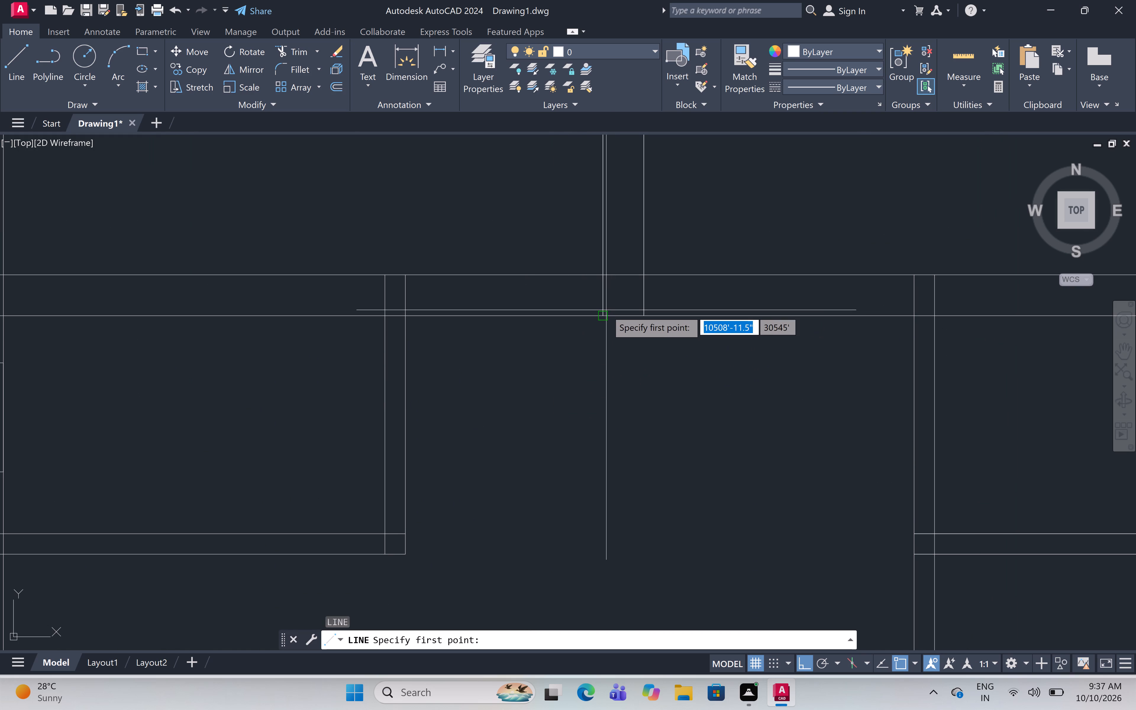
{"action": "left_click", "coordinate": [605, 314]}
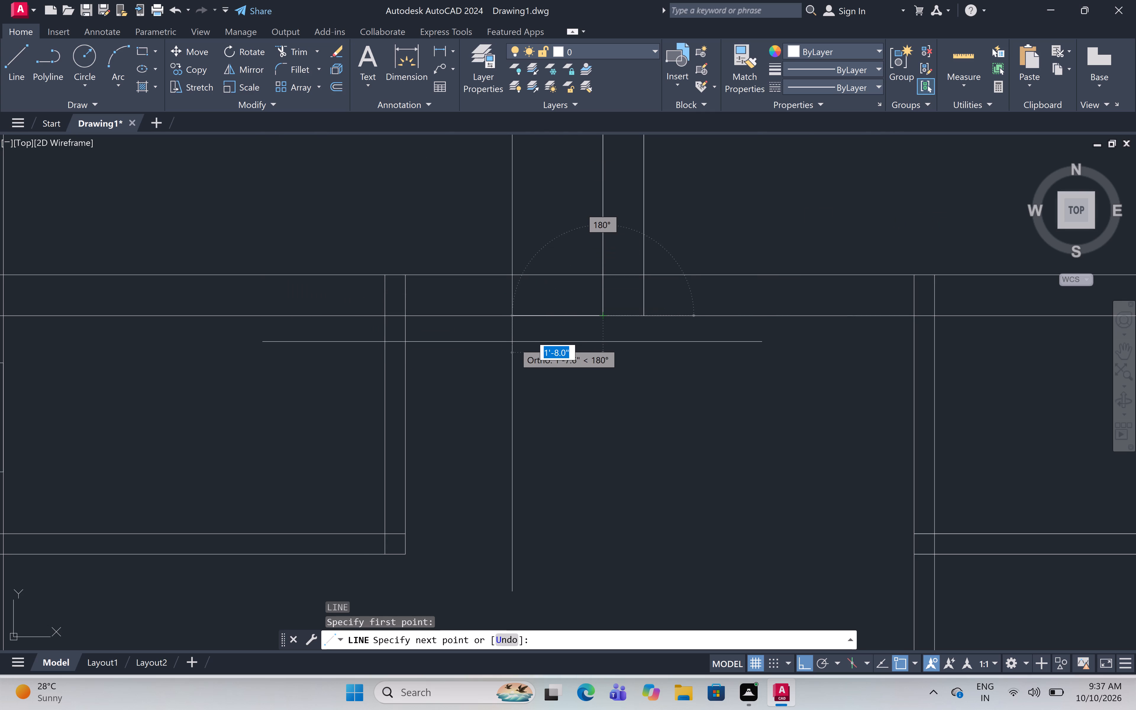
{"action": "middle_click_drag", "start_coordinate": [500, 335], "coordinate": [509, 444]}
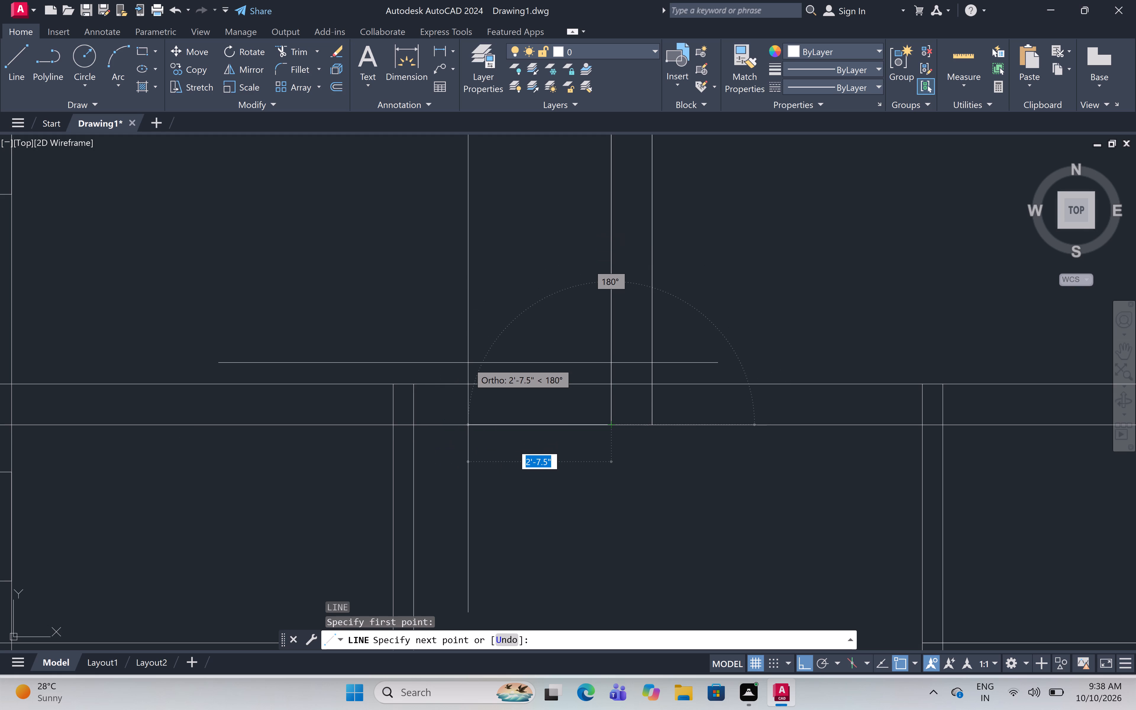
{"action": "key", "text": "1"}
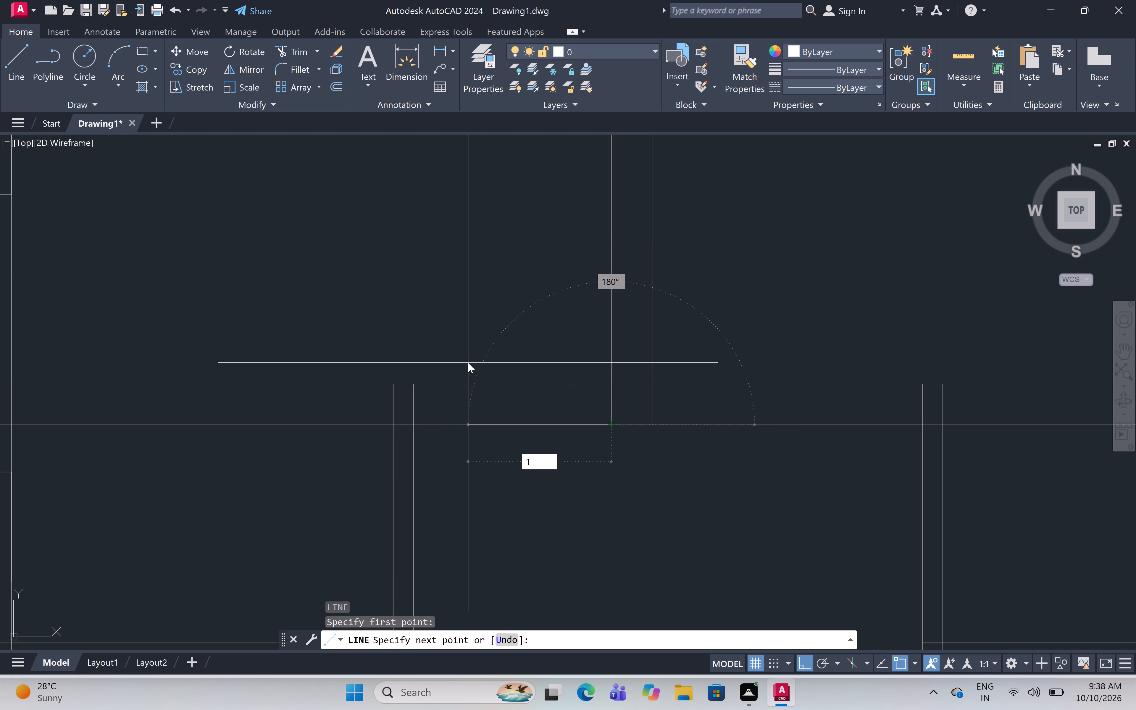
{"action": "key", "text": "shift+quotedbl"}
{"action": "key", "text": "space"}
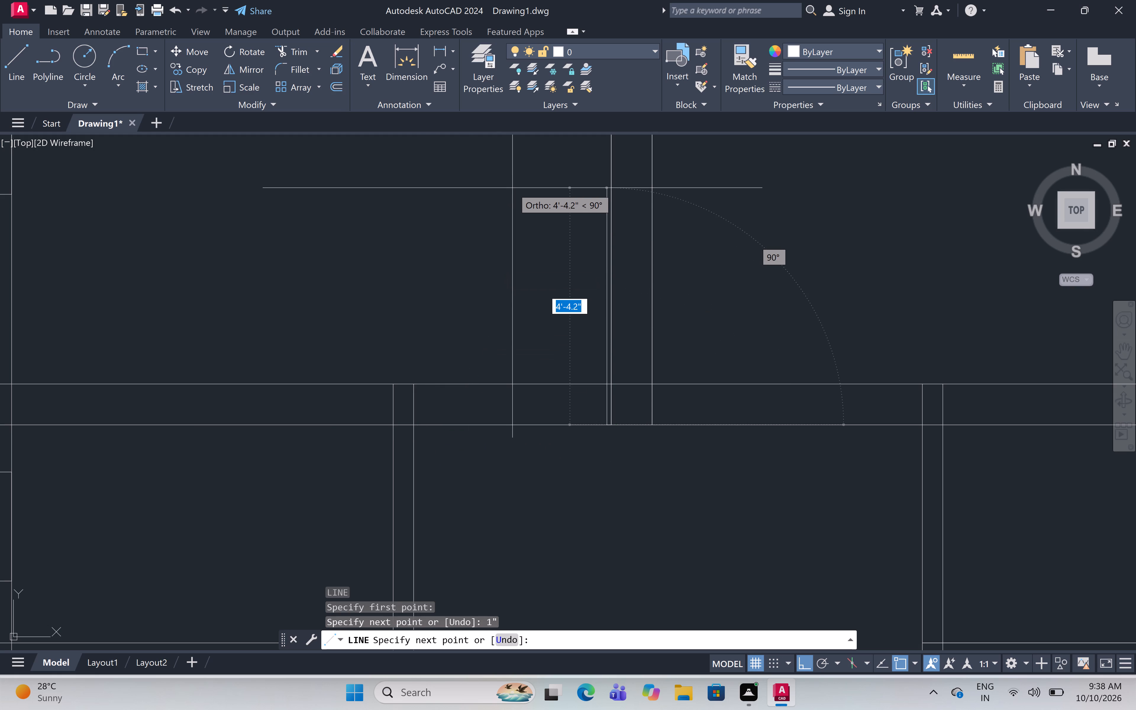
{"action": "type", "text": "3'"}
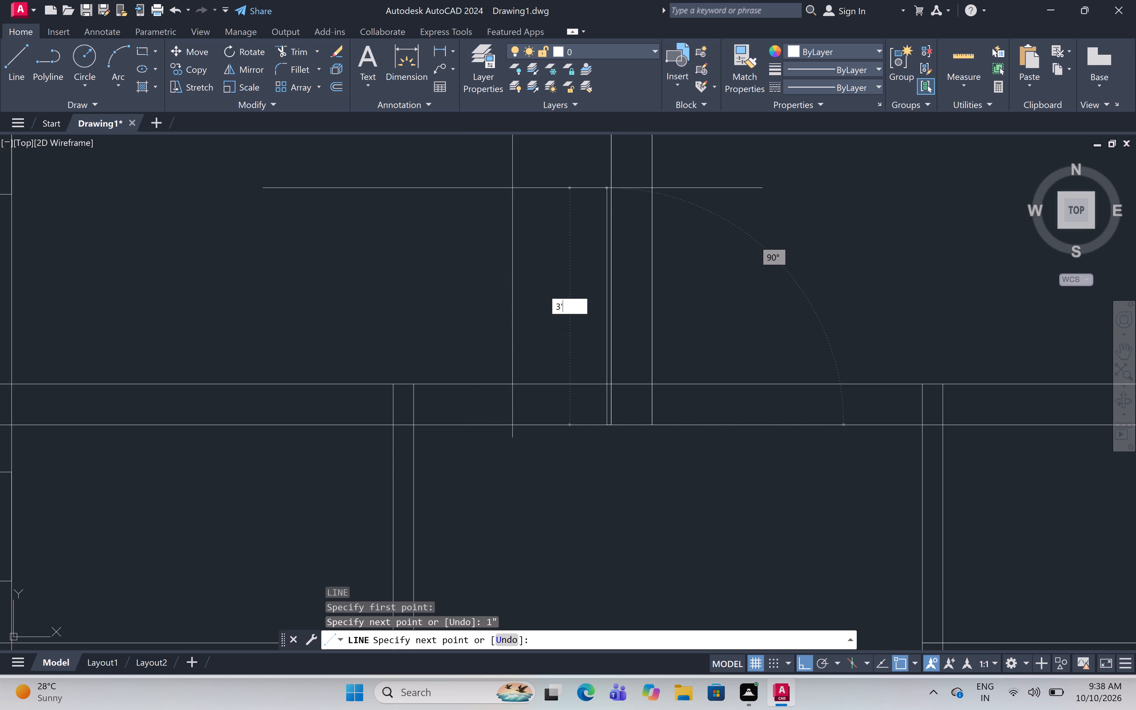
{"action": "key", "text": "space"}
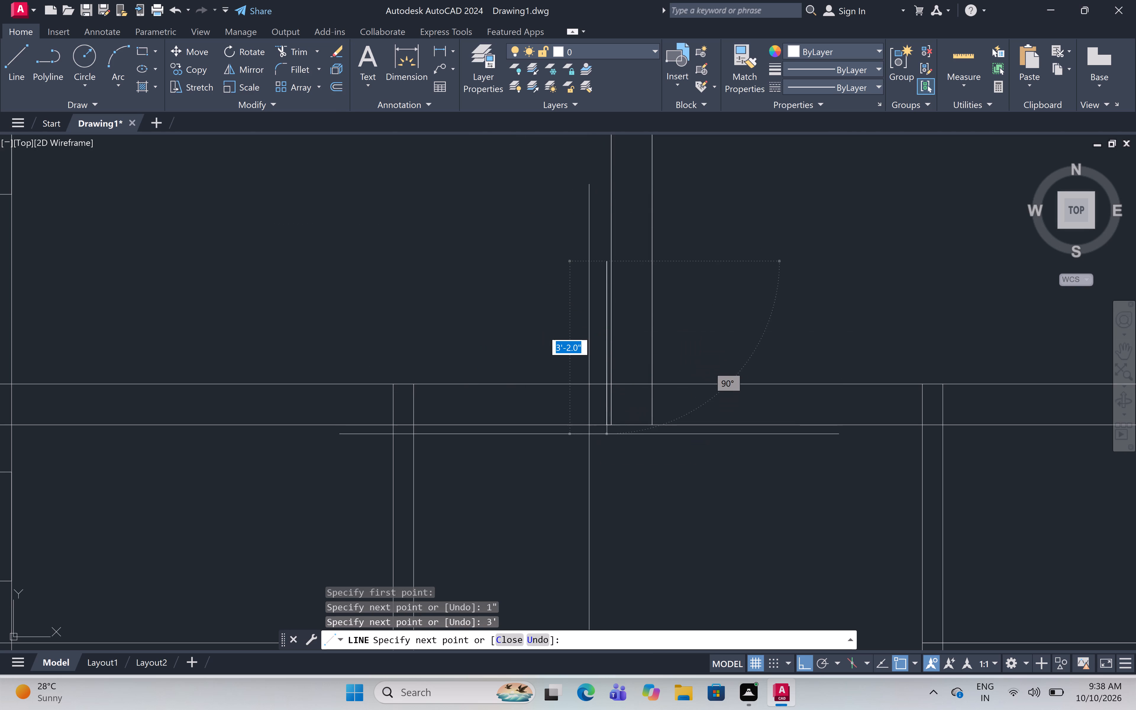
Continue from the west door leaf's base 3' west along the cross wall's south face, and close the opening north to the wall's north face.
{"action": "scroll", "coordinate": [590, 433], "scroll_direction": "up", "scroll_amount": 2}
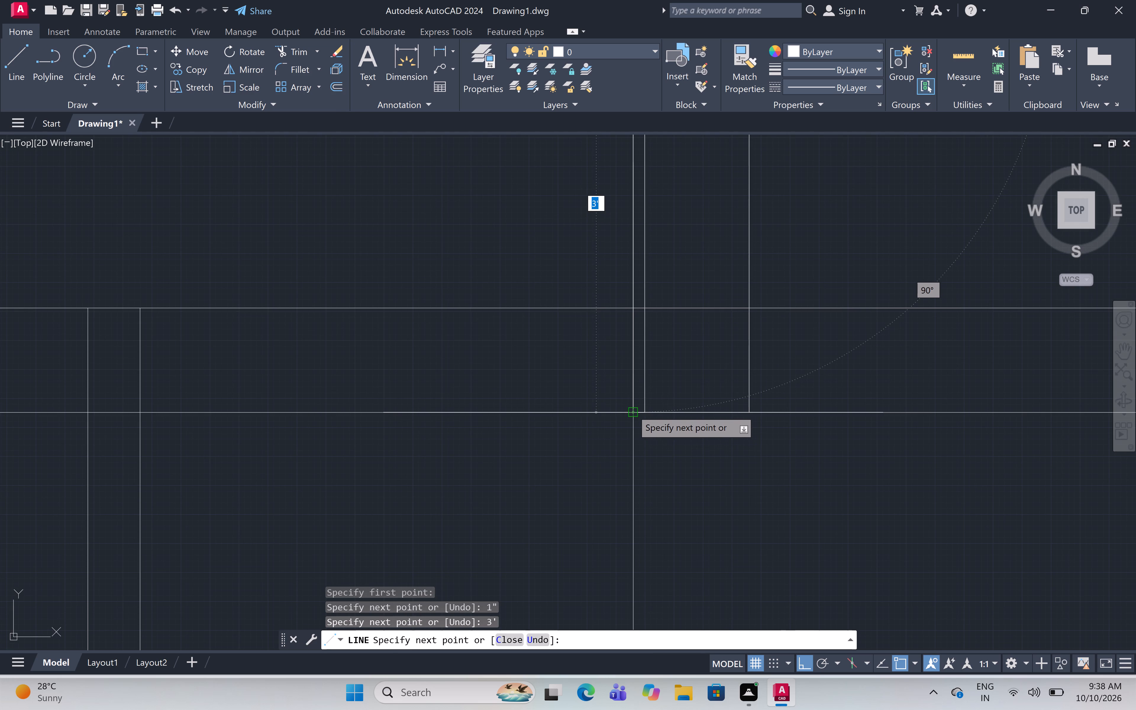
{"action": "left_click", "coordinate": [632, 408]}
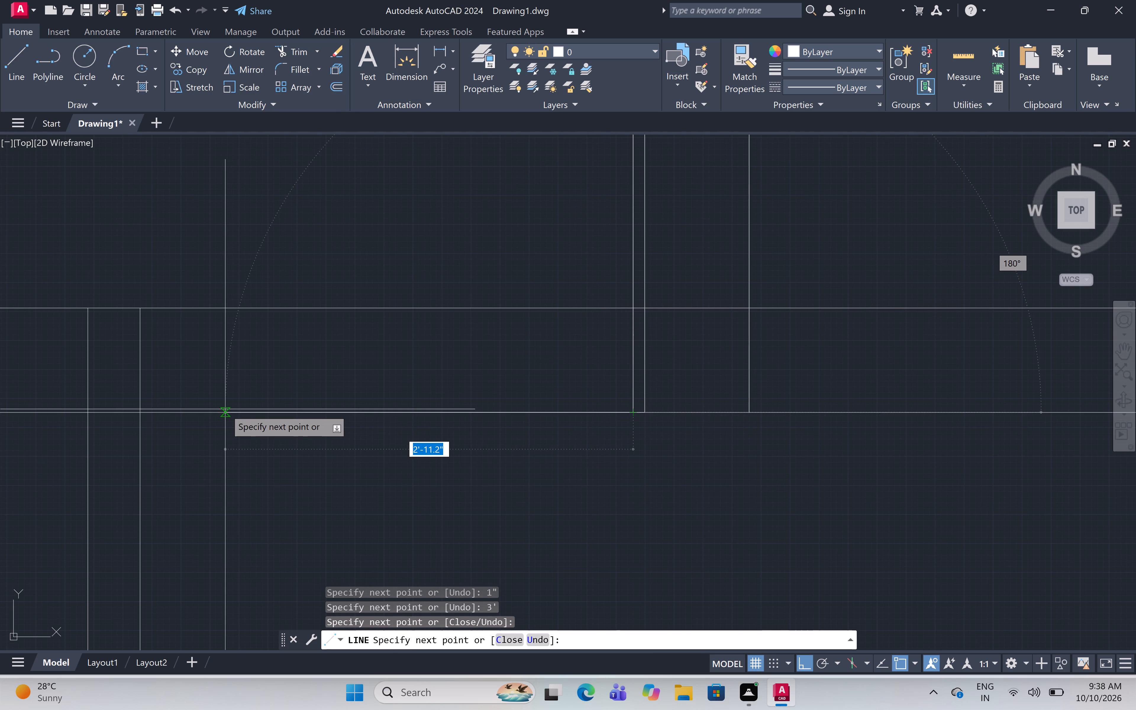
{"action": "type", "text": "3'"}
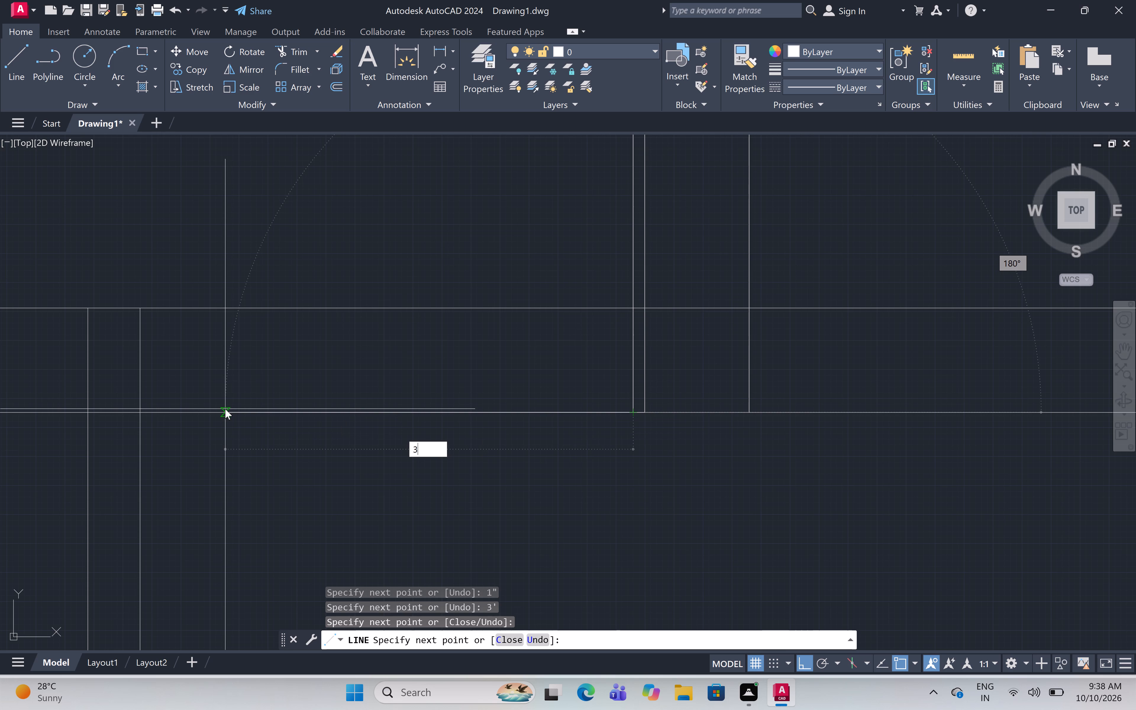
{"action": "key", "text": "space"}
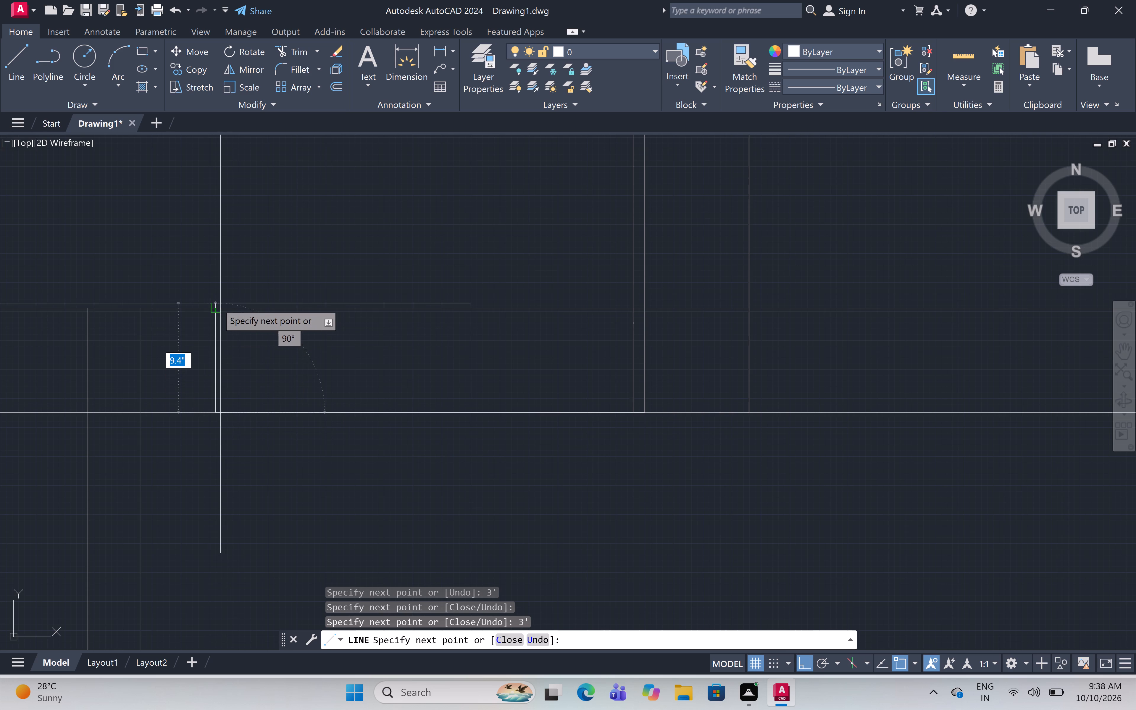
{"action": "left_click", "coordinate": [217, 303]}
{"action": "key", "text": "Escape"}
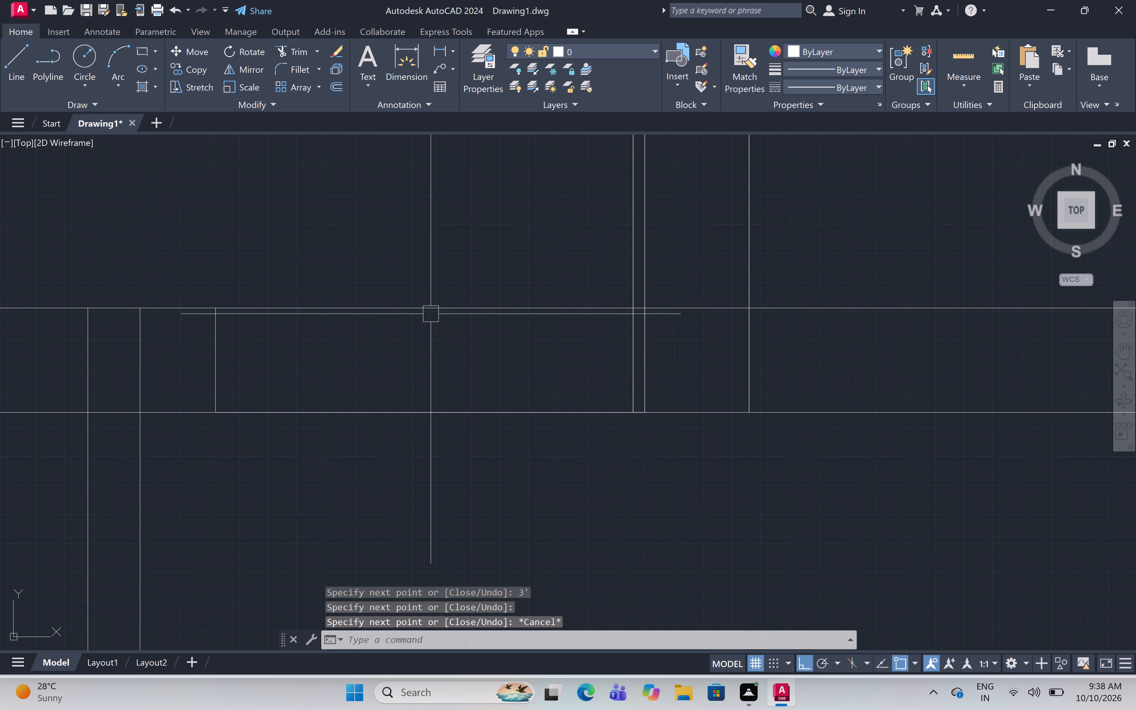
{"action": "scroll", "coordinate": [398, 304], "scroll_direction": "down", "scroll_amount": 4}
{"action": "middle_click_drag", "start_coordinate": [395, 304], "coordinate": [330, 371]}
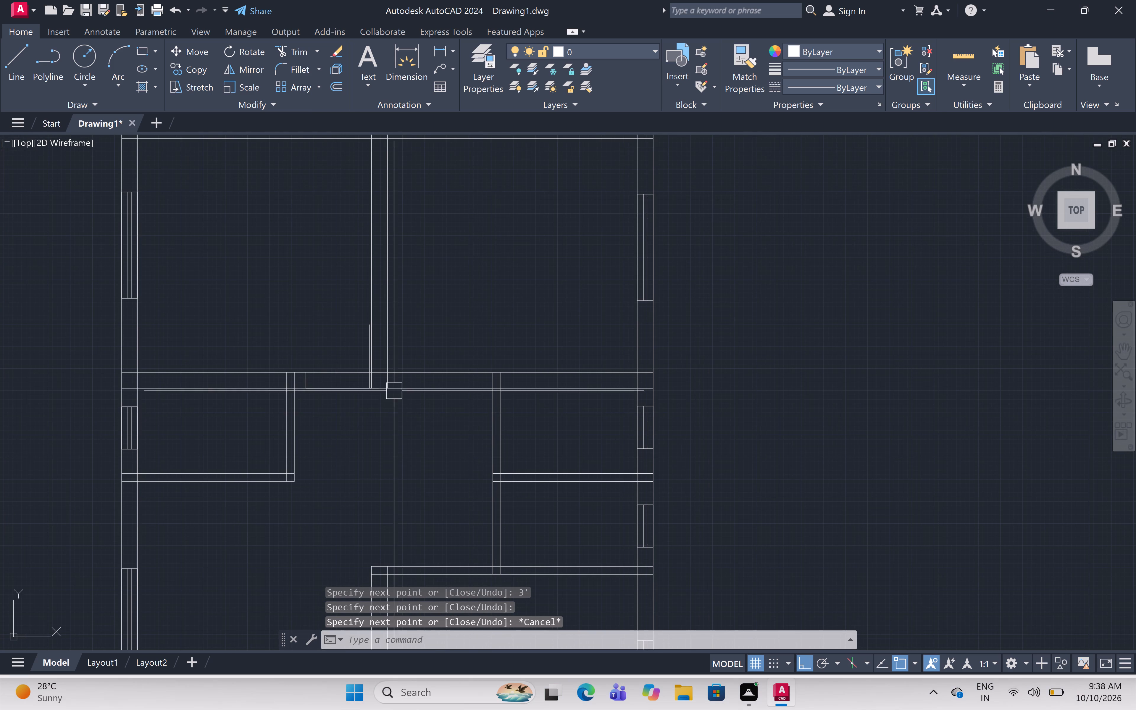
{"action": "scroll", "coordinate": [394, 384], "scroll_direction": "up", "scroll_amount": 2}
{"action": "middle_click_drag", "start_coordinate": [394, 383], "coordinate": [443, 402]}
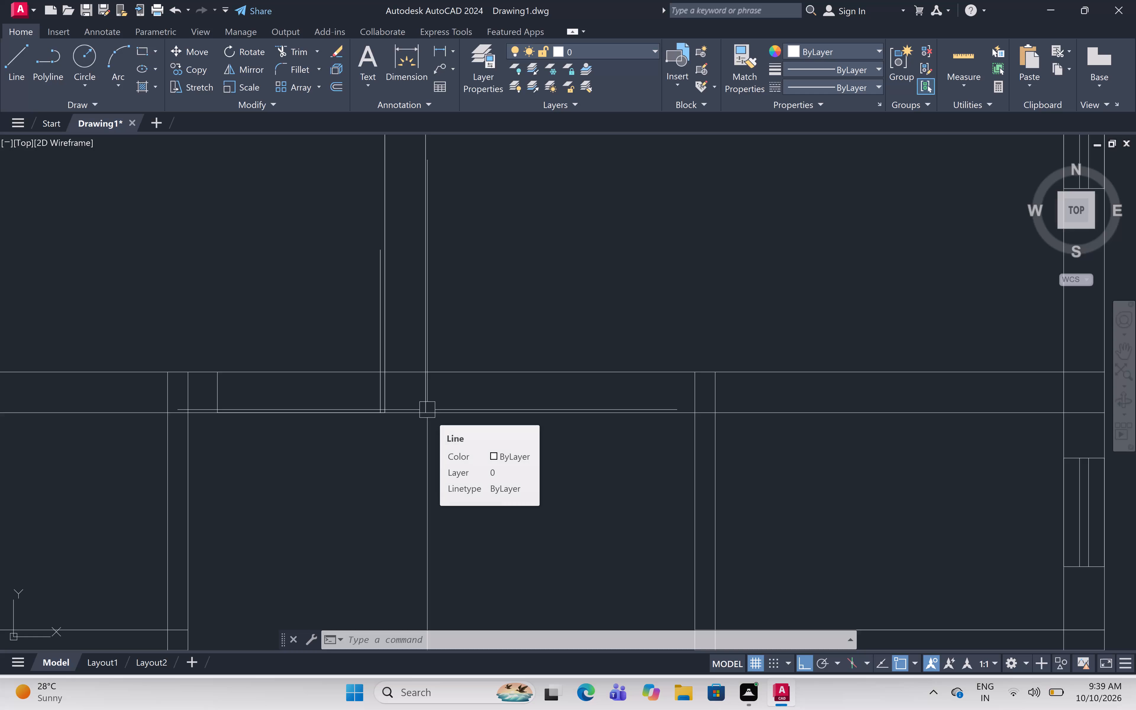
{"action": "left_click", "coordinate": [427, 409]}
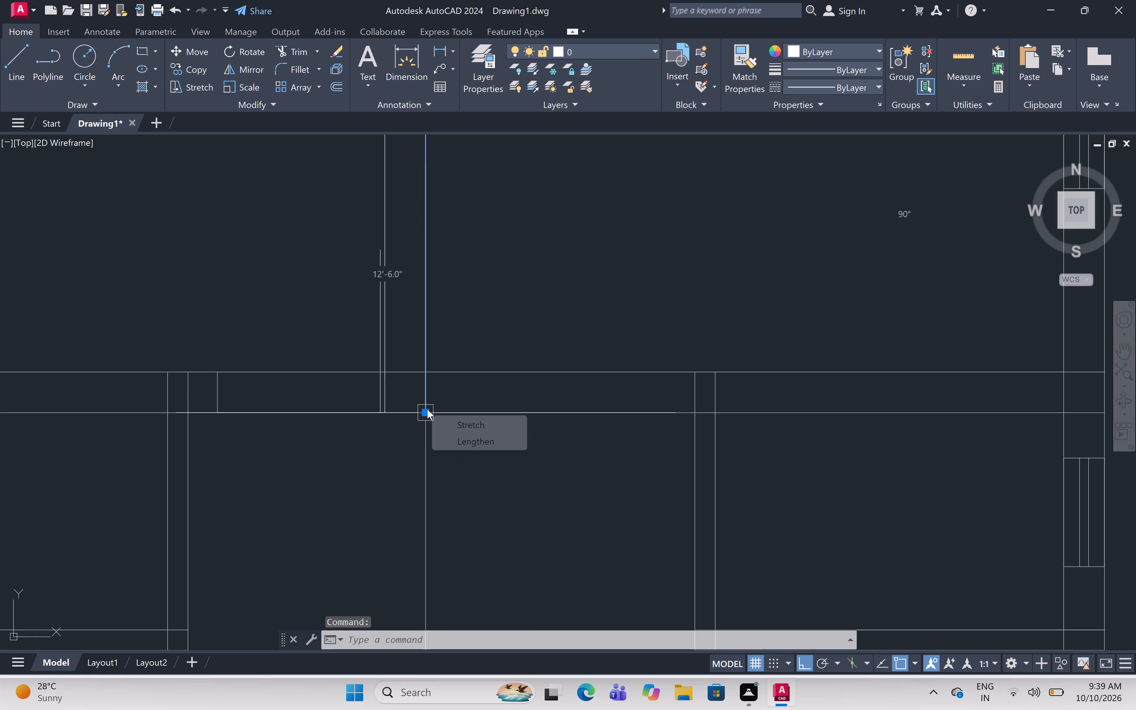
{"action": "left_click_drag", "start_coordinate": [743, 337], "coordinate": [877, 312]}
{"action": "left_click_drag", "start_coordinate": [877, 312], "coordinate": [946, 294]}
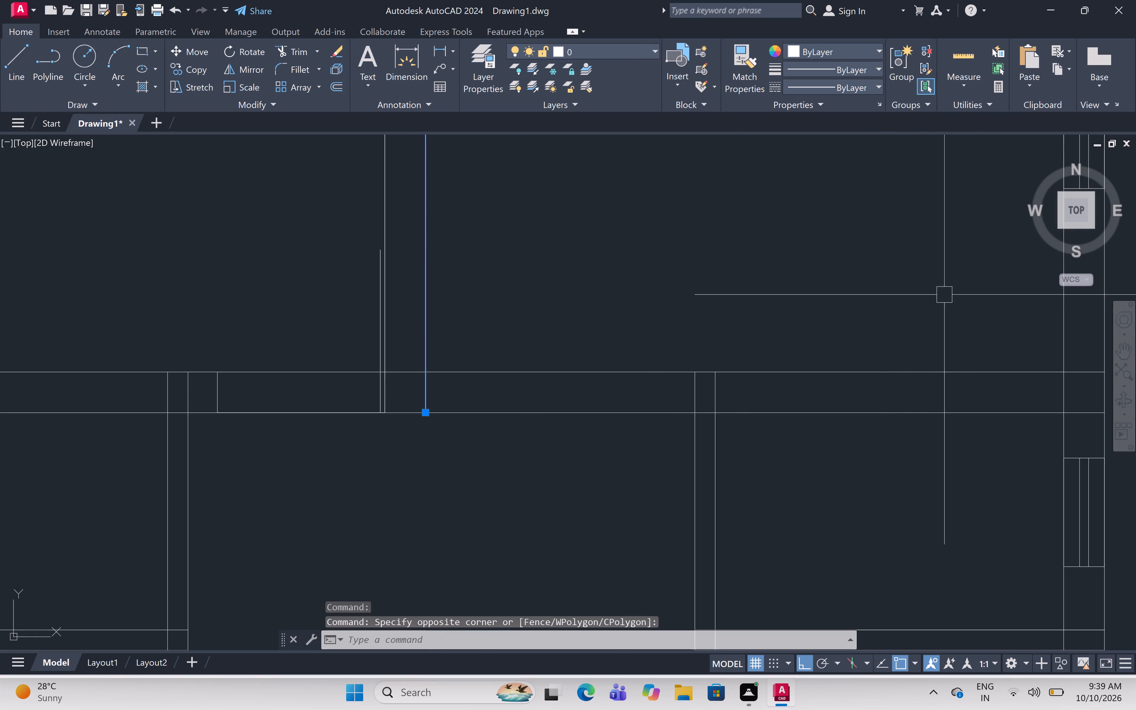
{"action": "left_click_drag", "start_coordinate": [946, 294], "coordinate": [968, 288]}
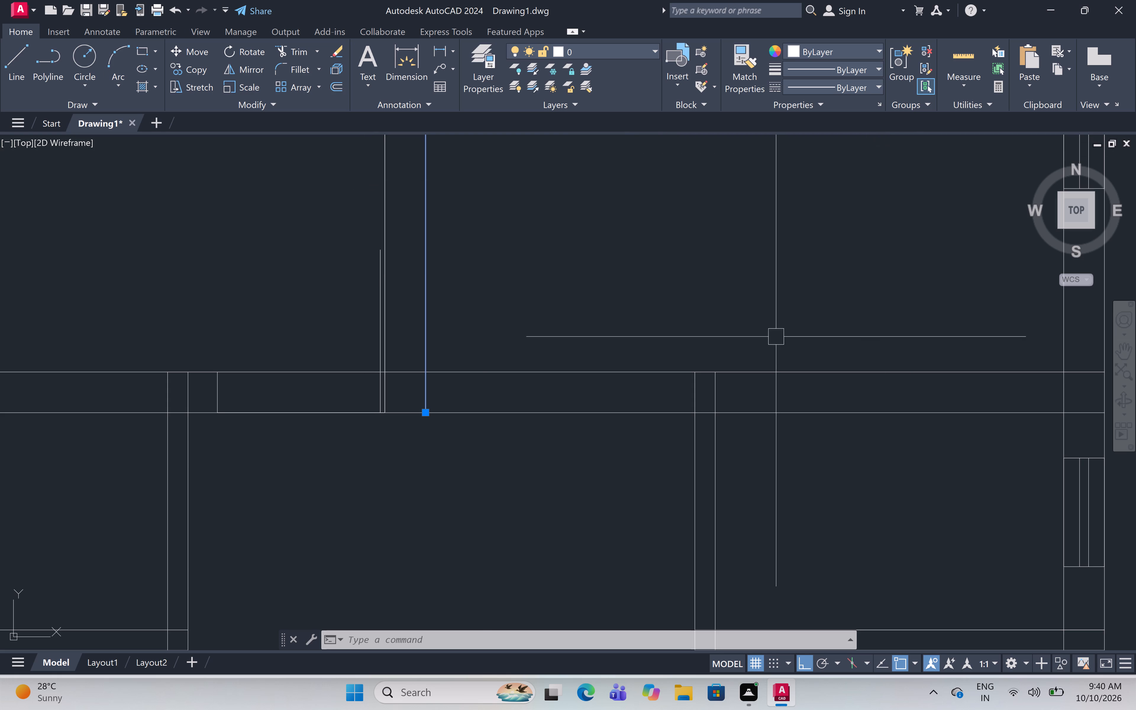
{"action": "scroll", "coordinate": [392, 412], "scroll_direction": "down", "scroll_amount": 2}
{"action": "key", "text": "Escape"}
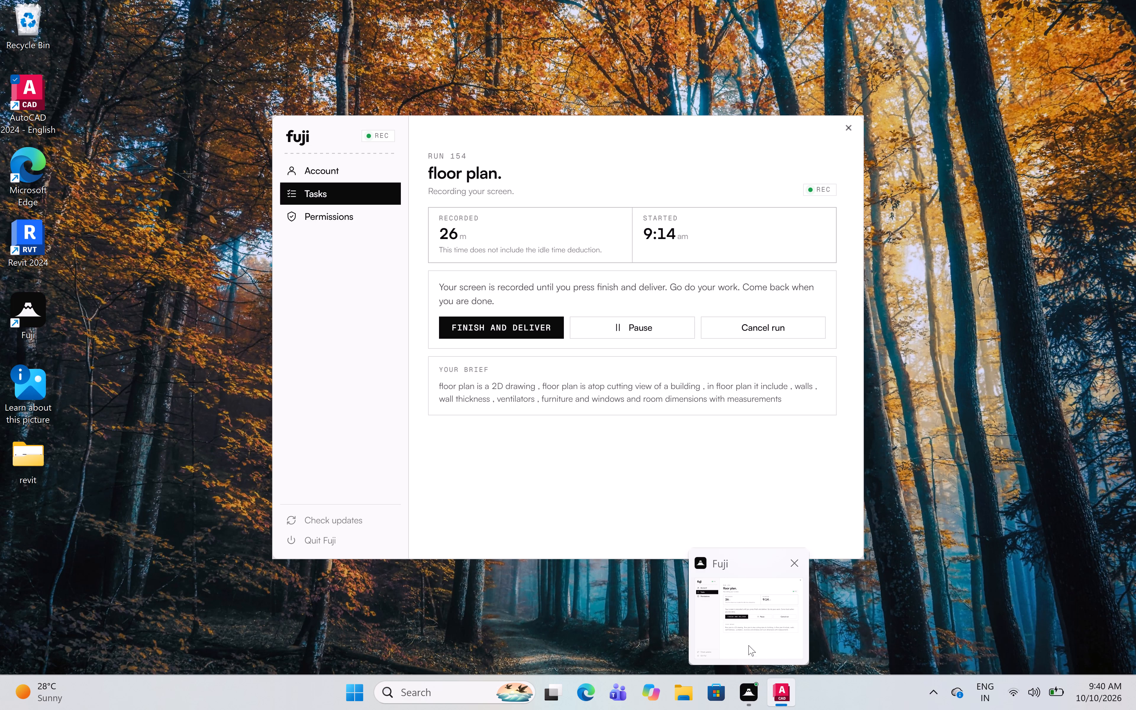
Draw lines 1" east and 3' north from the dividing wall's east face at the cross wall's south face, marking the northeast room's door leaf.
{"action": "scroll", "coordinate": [401, 389], "scroll_direction": "up", "scroll_amount": 3}
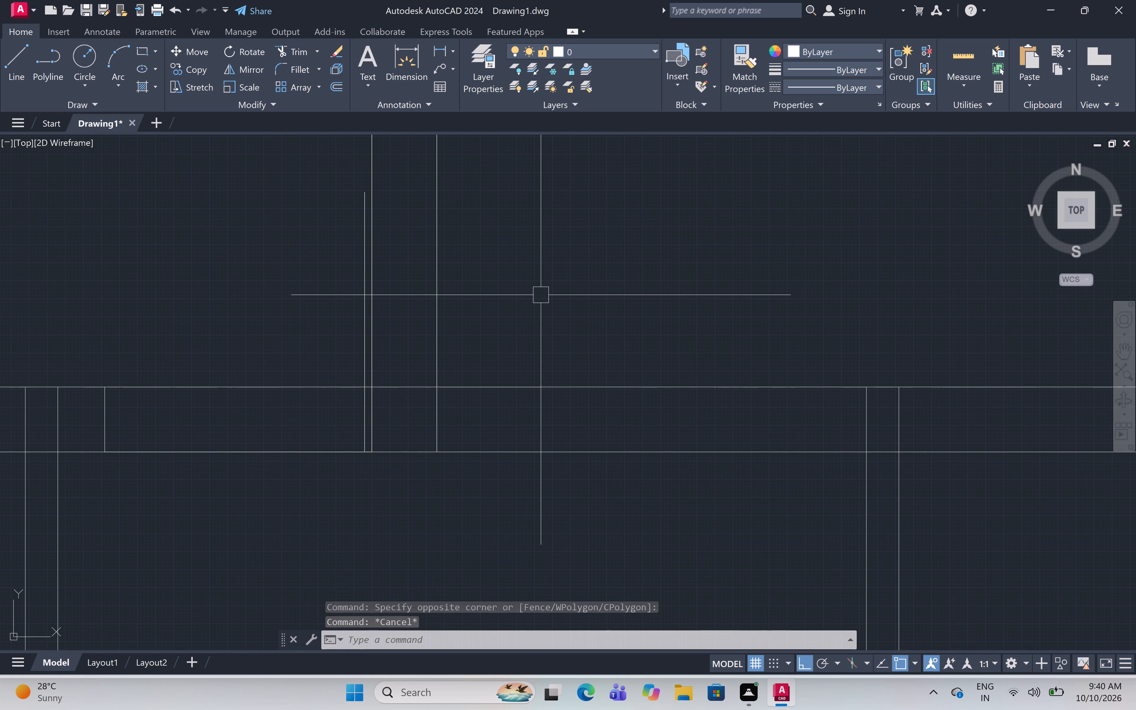
{"action": "type", "text": "l"}
{"action": "key", "text": "space"}
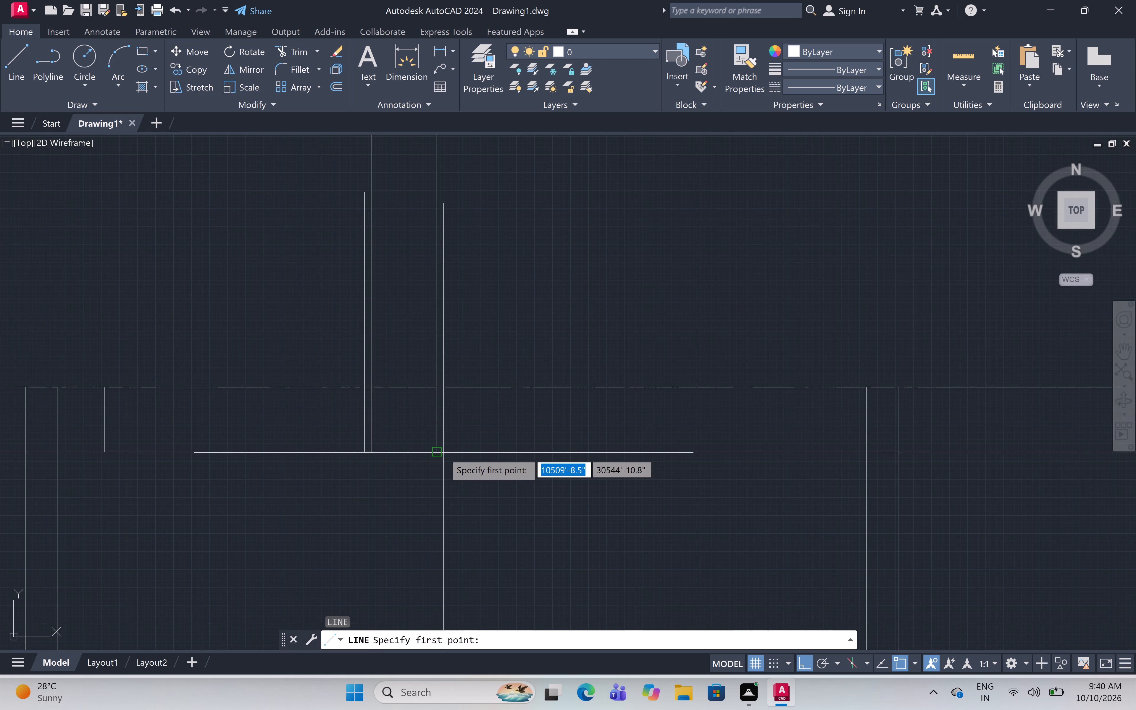
{"action": "left_click", "coordinate": [439, 449]}
{"action": "key", "text": "1"}
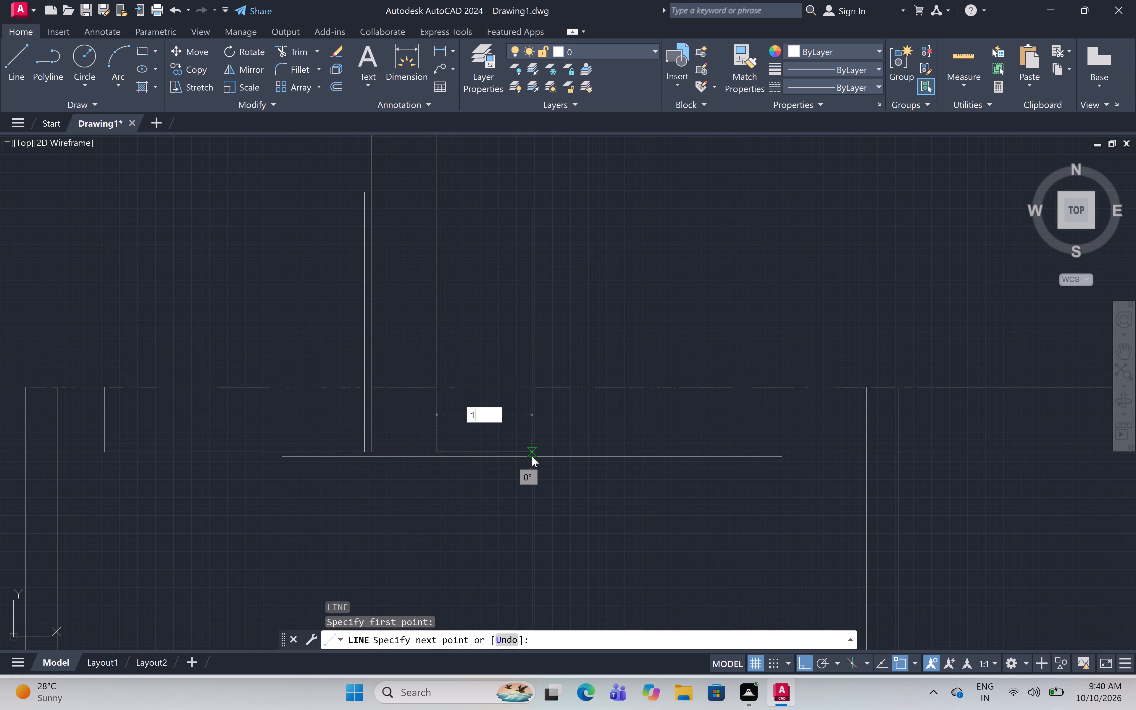
{"action": "type", "text": "\""}
{"action": "key", "text": "space"}
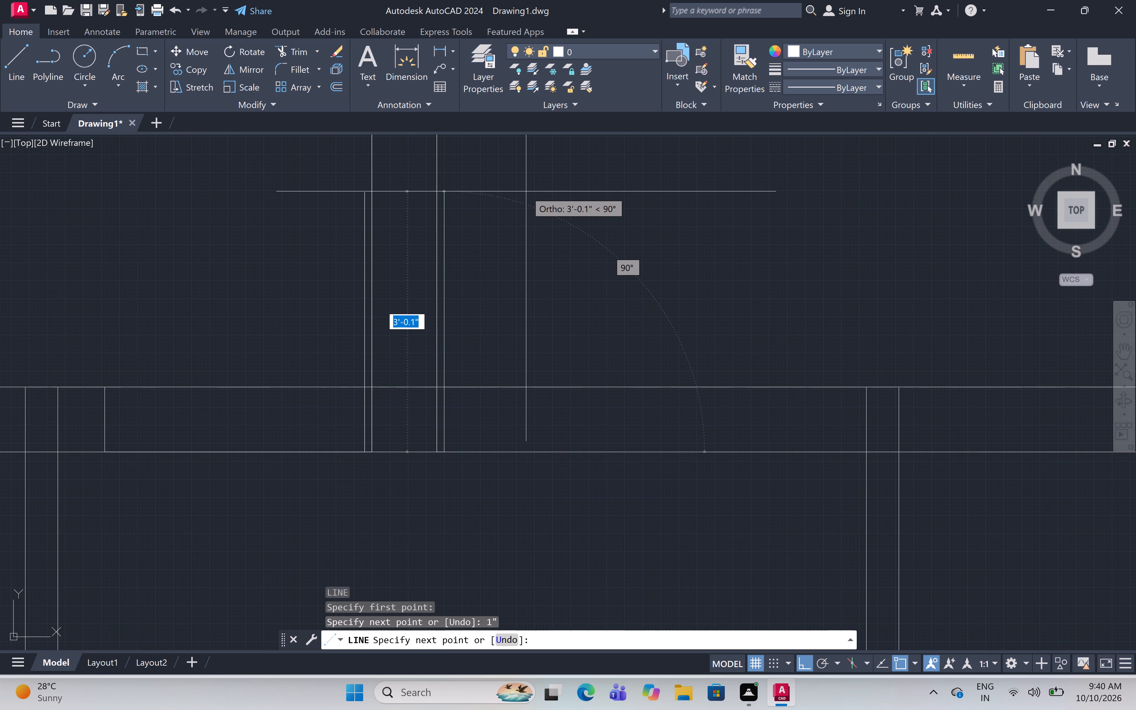
{"action": "key", "text": "3"}
{"action": "type", "text": "'"}
{"action": "key", "text": "space"}
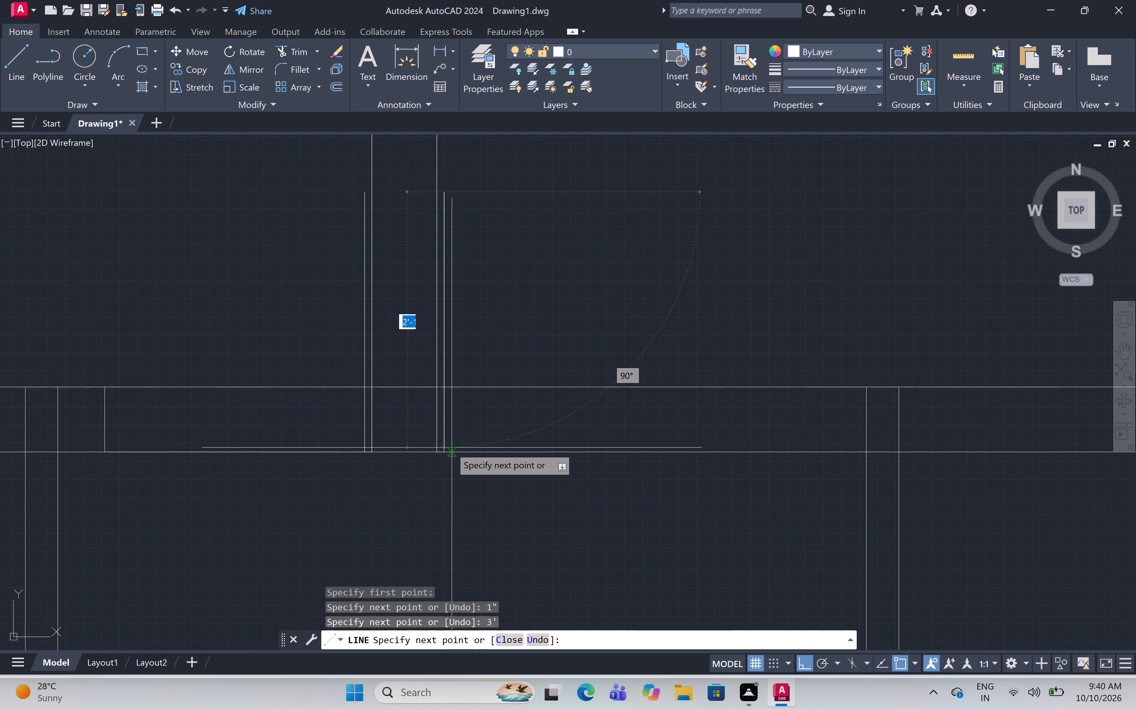
Continue from the east door leaf's base 3' east along the cross wall's south face, and close the opening north to the wall's north face.
{"action": "left_click", "coordinate": [445, 454]}
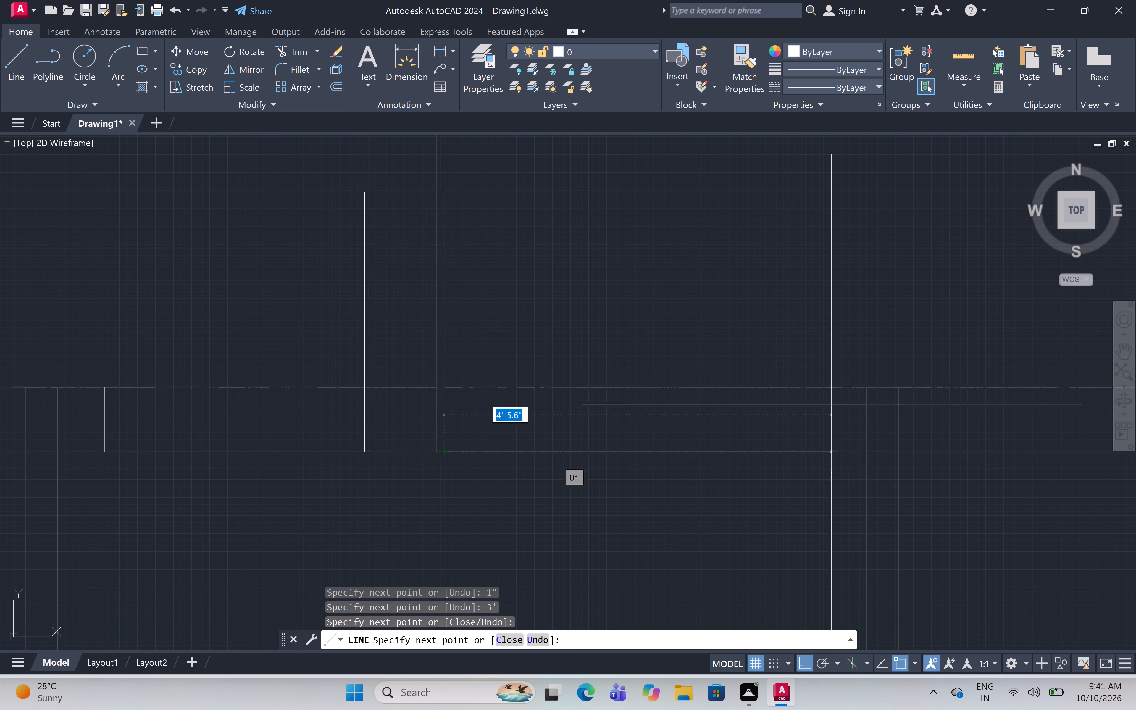
{"action": "key", "text": "3"}
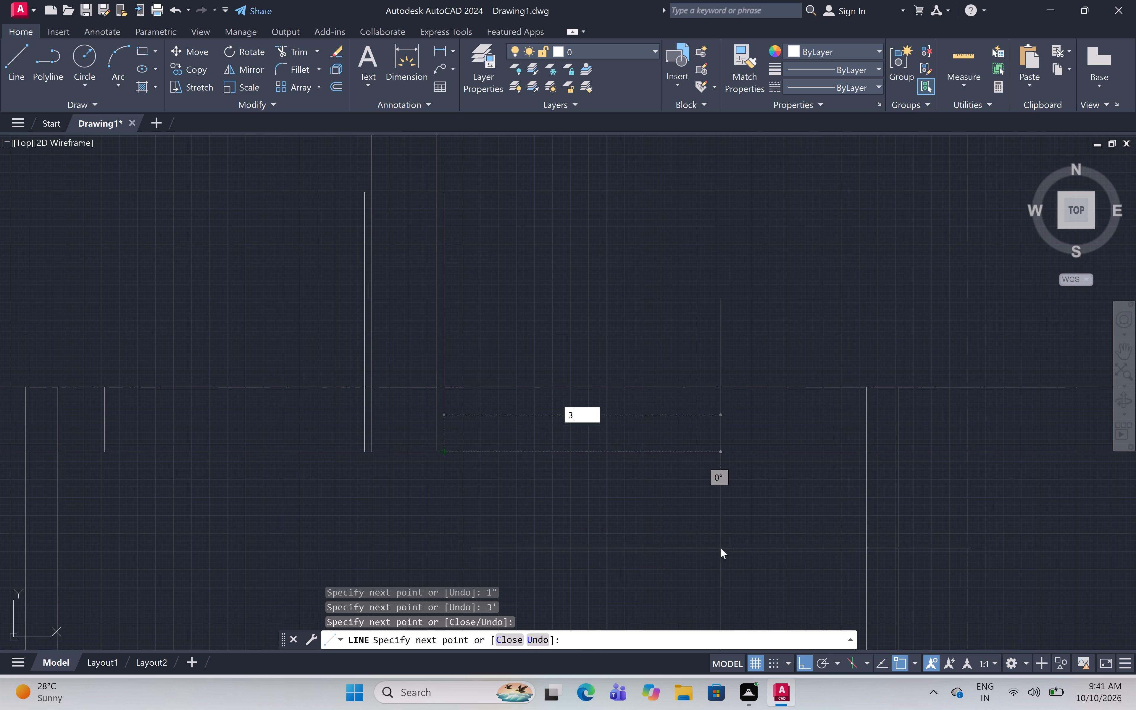
{"action": "key", "text": "apostrophe"}
{"action": "key", "text": "space"}
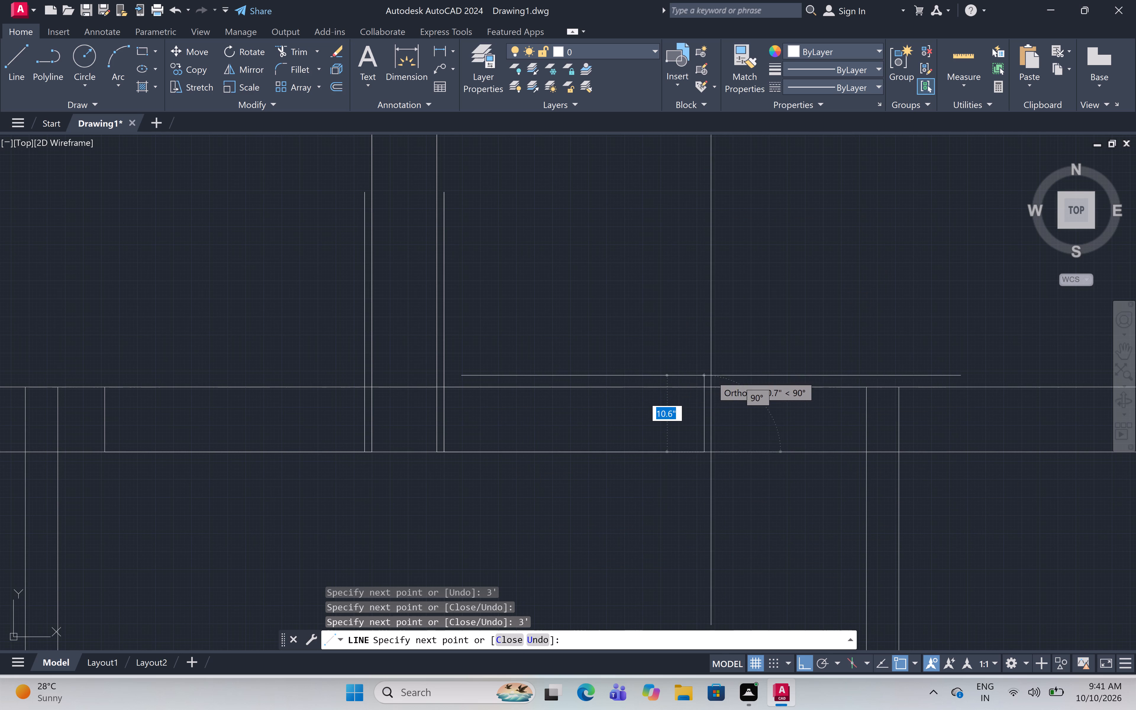
{"action": "left_click", "coordinate": [706, 387]}
{"action": "key", "text": "Escape"}
Draw the northwest room's door swing with a Start, End, Direction arc from the leaf's top to the jamb's north end, starting tangent due west.
{"action": "scroll", "coordinate": [828, 303], "scroll_direction": "down", "scroll_amount": 4}
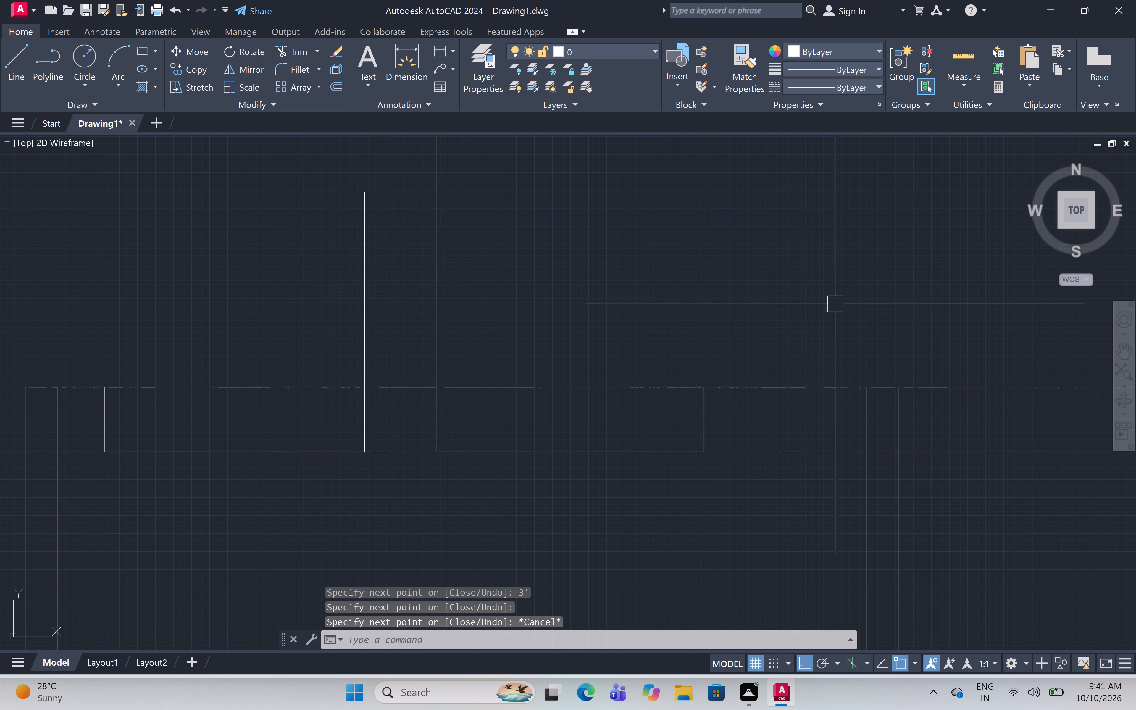
{"action": "scroll", "coordinate": [727, 268], "scroll_direction": "up", "scroll_amount": 4}
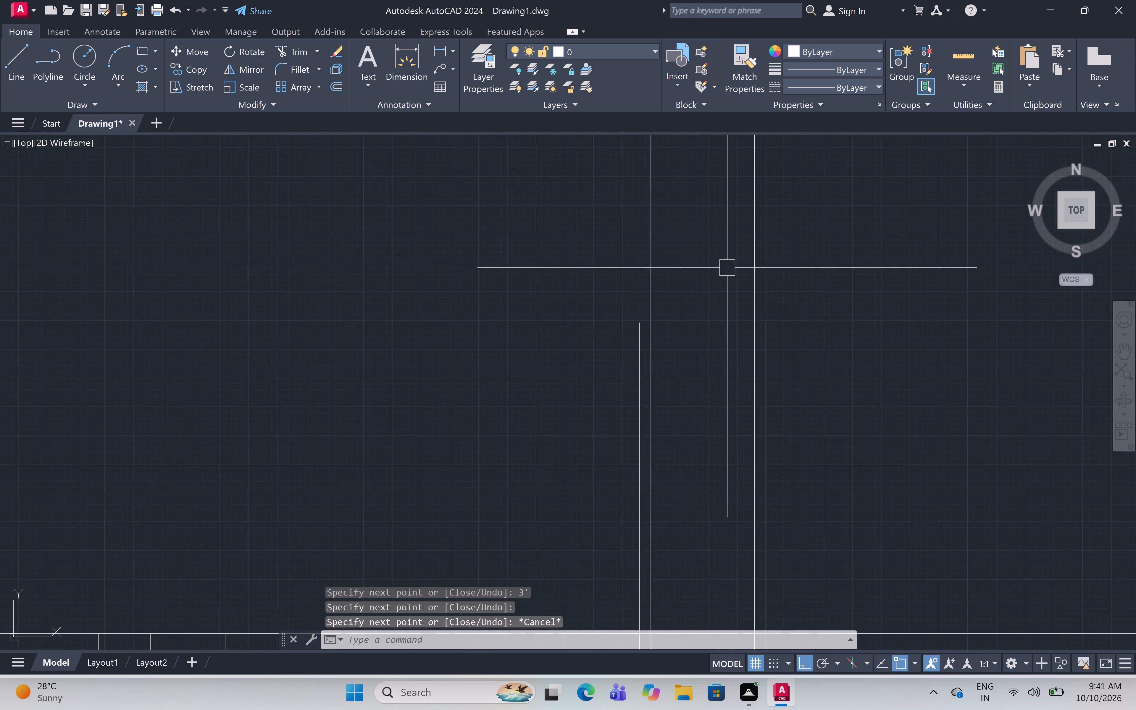
{"action": "scroll", "coordinate": [727, 268], "scroll_direction": "down", "scroll_amount": 2}
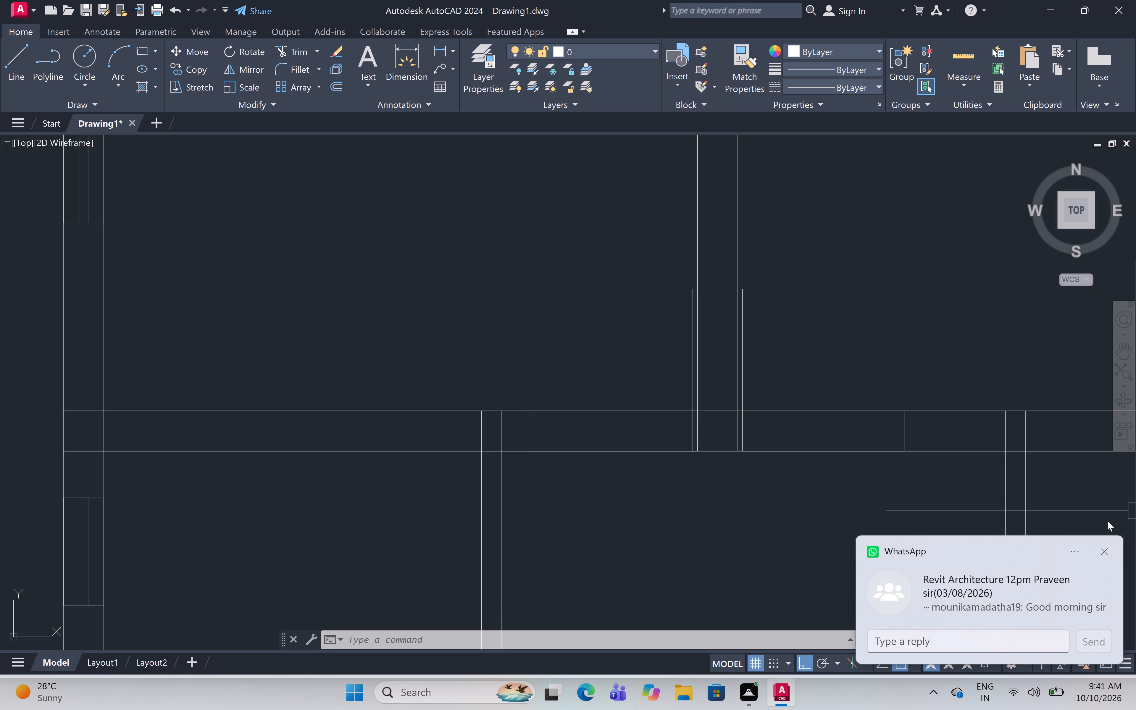
{"action": "left_click", "coordinate": [1103, 546]}
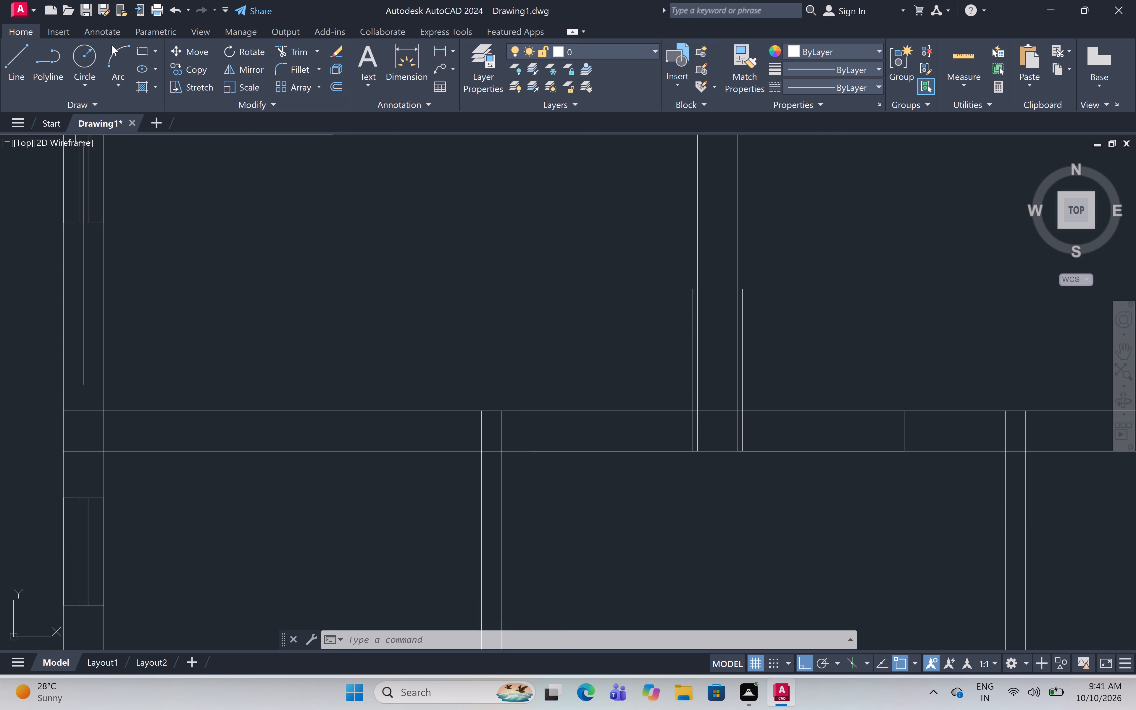
{"action": "left_click", "coordinate": [122, 83]}
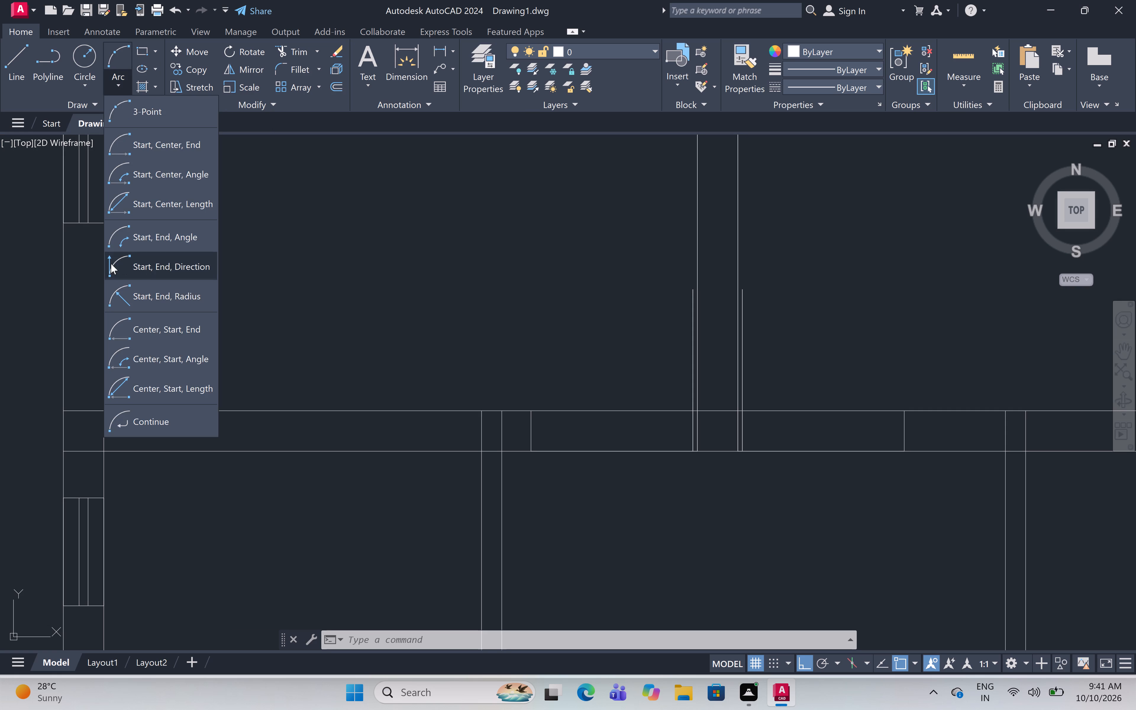
{"action": "left_click", "coordinate": [115, 262]}
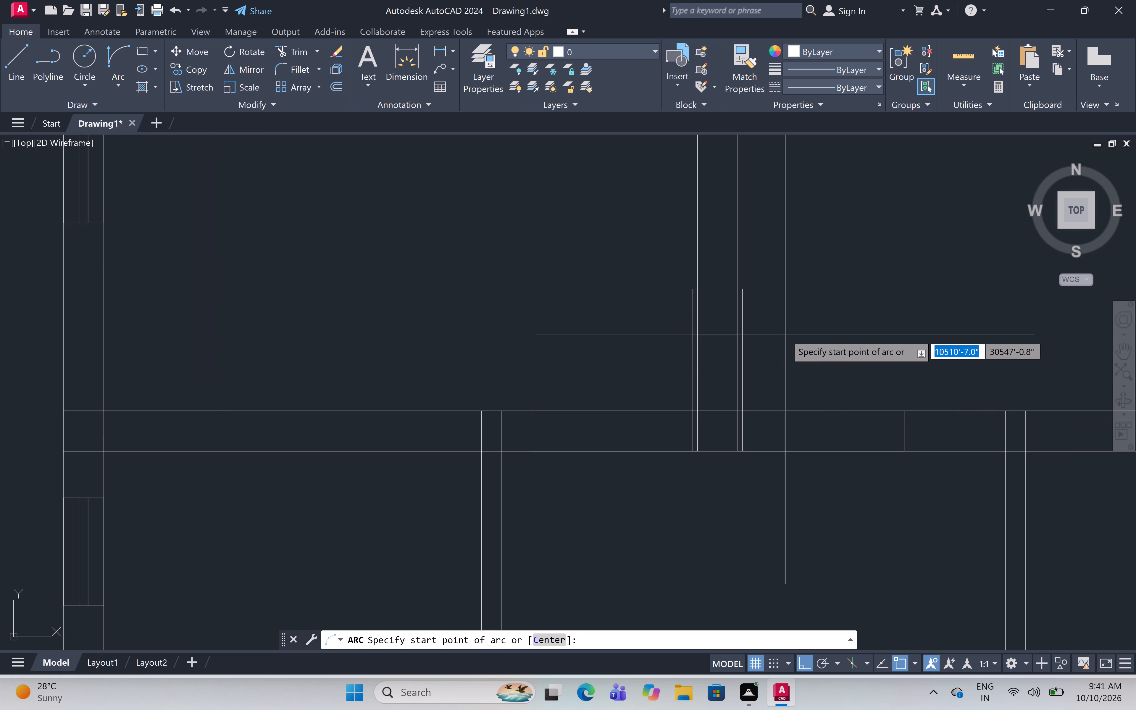
{"action": "scroll", "coordinate": [756, 298], "scroll_direction": "up", "scroll_amount": 1}
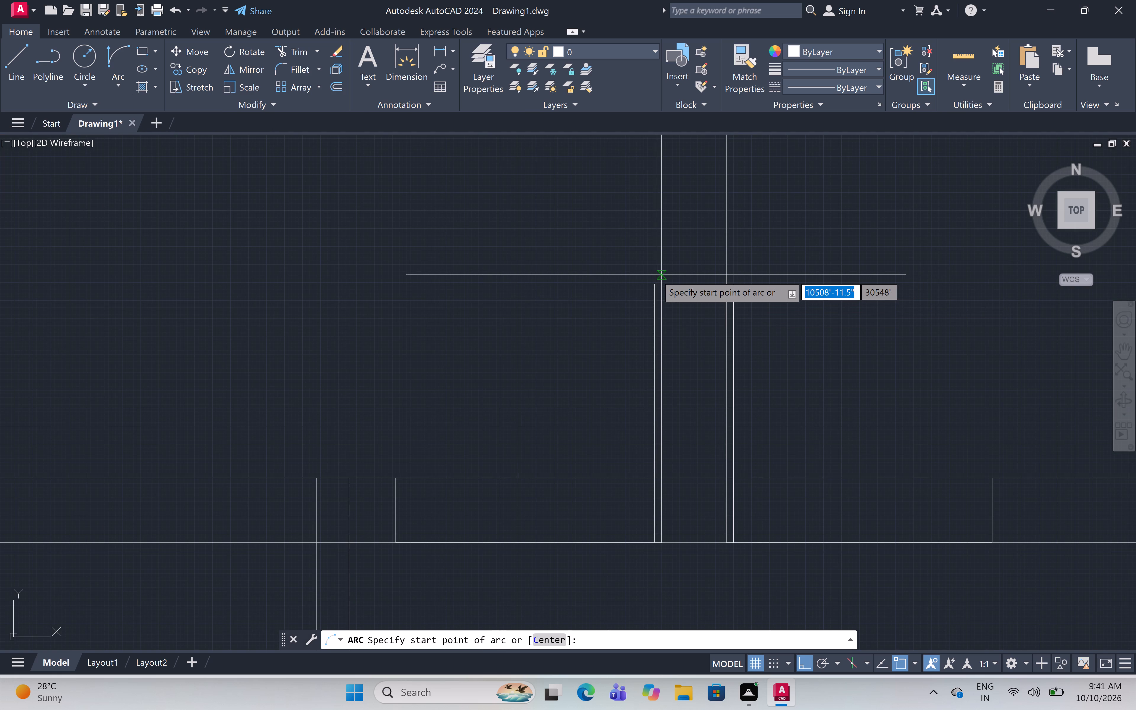
{"action": "left_click", "coordinate": [654, 280]}
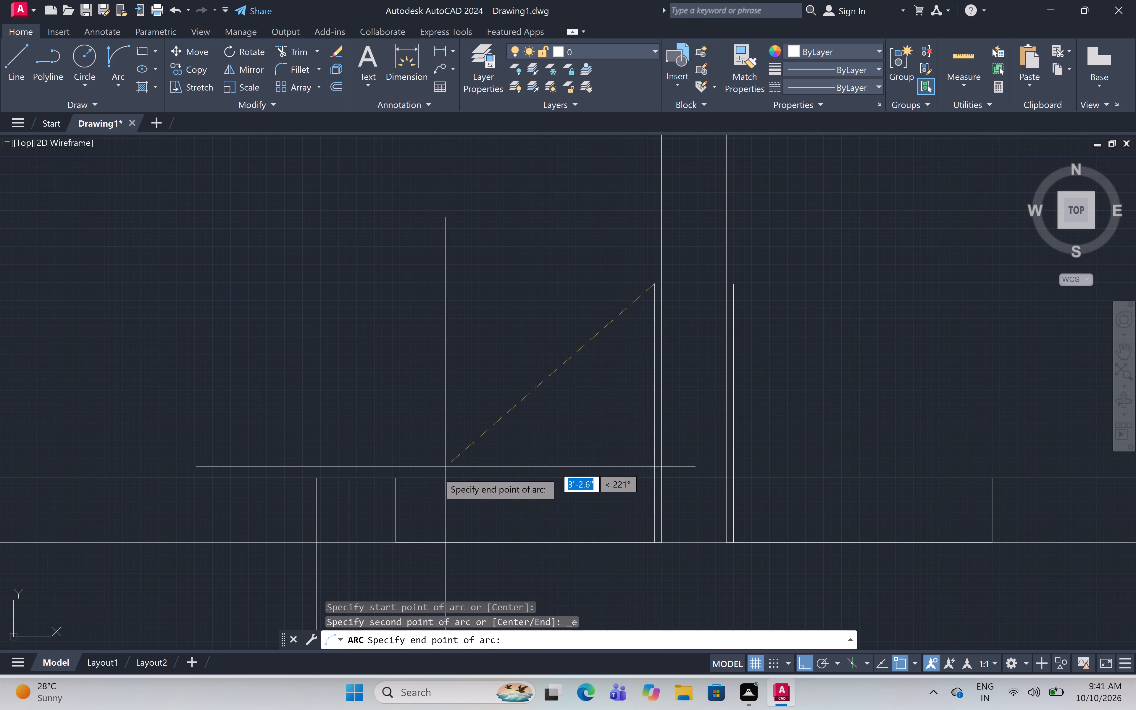
{"action": "left_click", "coordinate": [396, 478]}
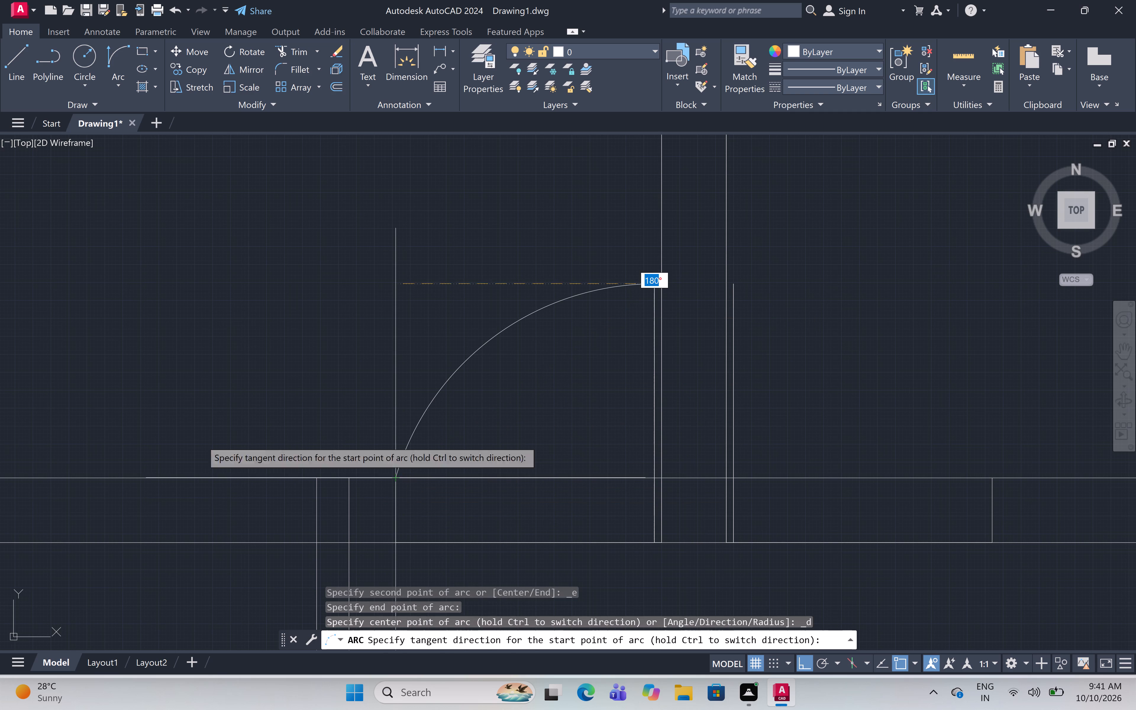
{"action": "left_click", "coordinate": [56, 432]}
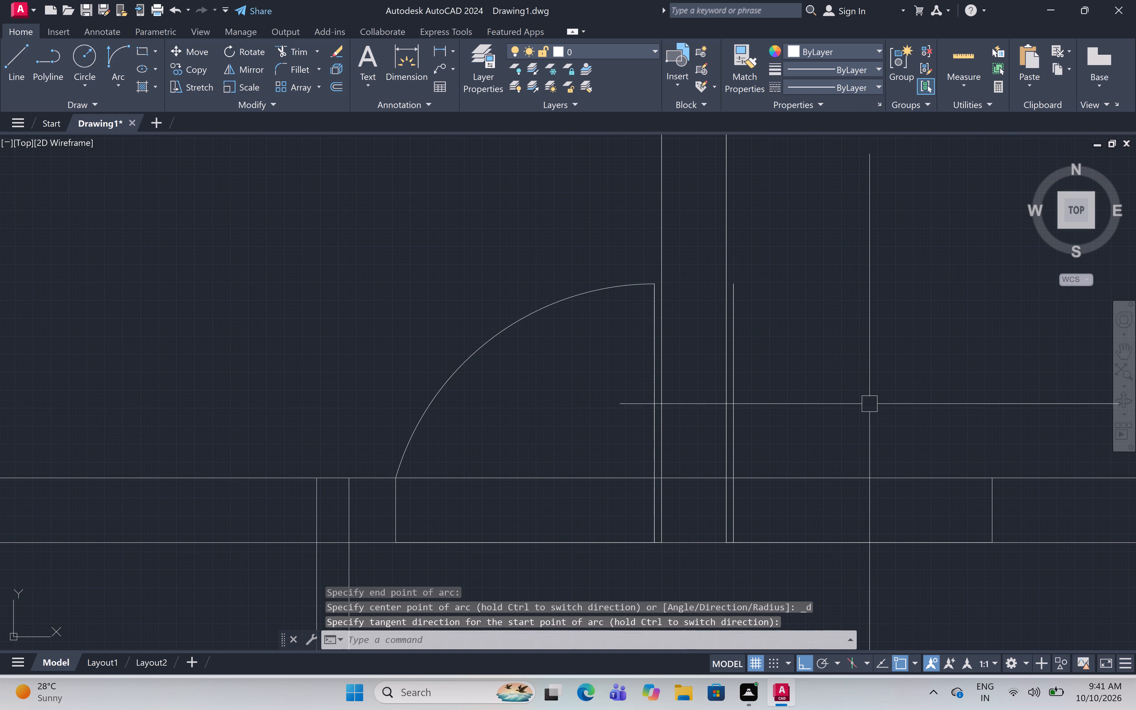
Draw the northeast room's door swing with a Start, End, Direction arc from the leaf's top to the jamb's north end, starting tangent due east.
{"action": "middle_click_drag", "start_coordinate": [870, 404], "coordinate": [830, 383]}
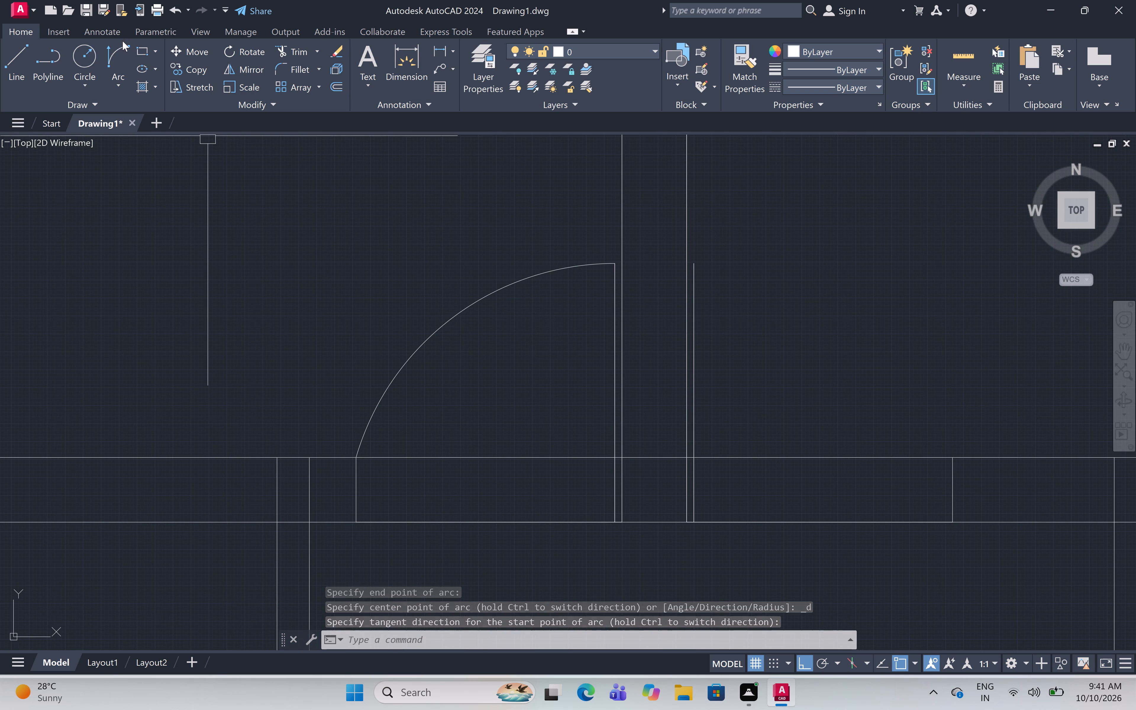
{"action": "left_click", "coordinate": [116, 51]}
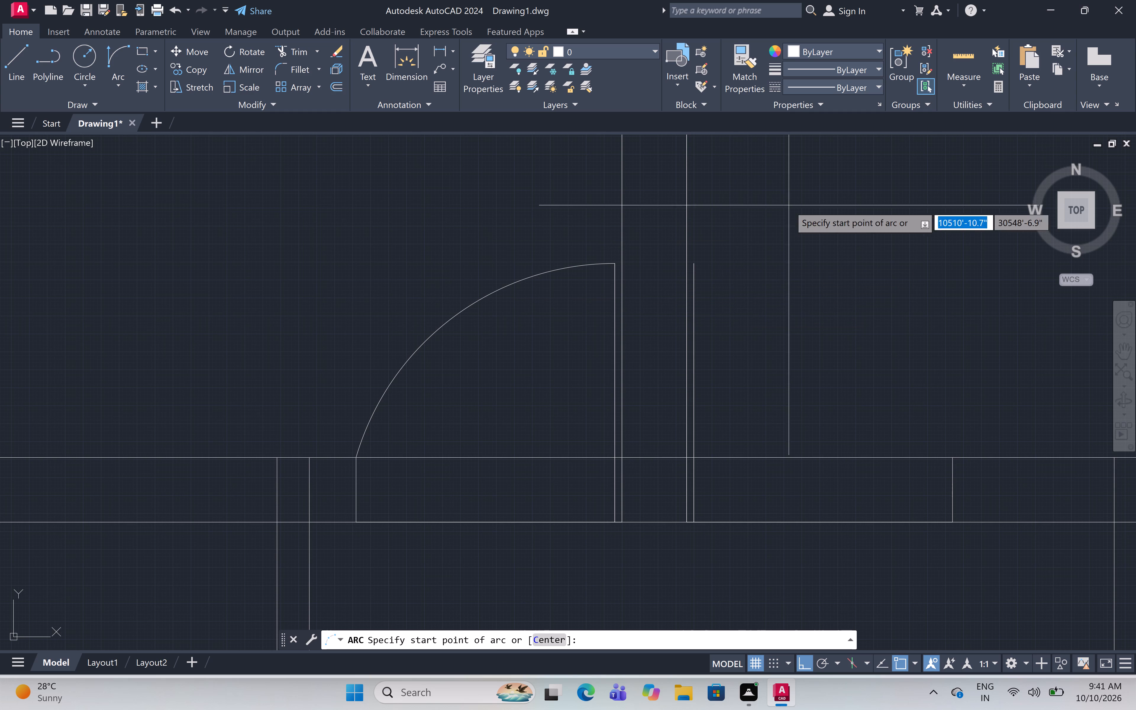
{"action": "left_click", "coordinate": [692, 261]}
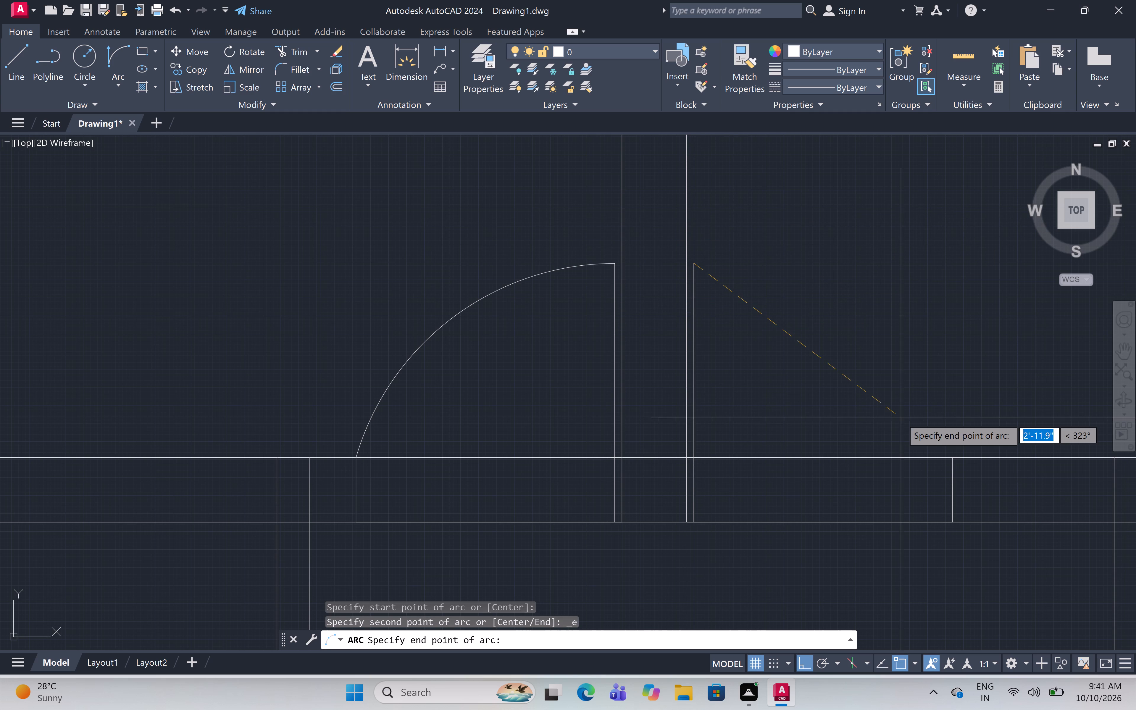
{"action": "left_click", "coordinate": [955, 461]}
{"action": "left_click", "coordinate": [1013, 418]}
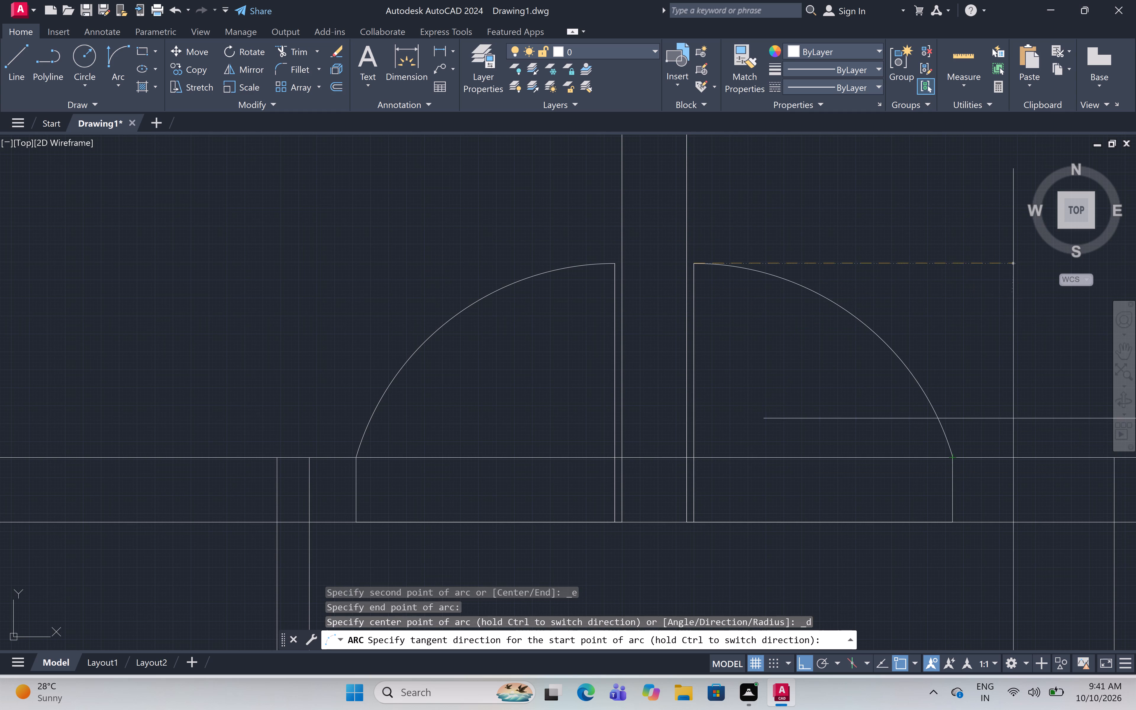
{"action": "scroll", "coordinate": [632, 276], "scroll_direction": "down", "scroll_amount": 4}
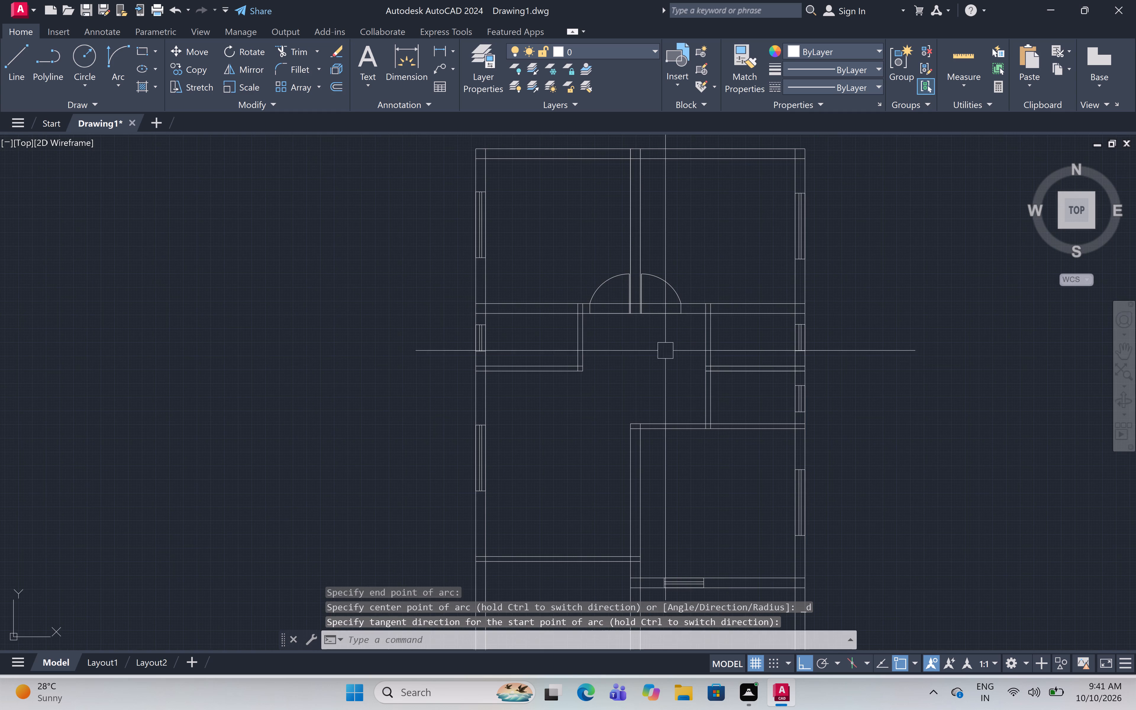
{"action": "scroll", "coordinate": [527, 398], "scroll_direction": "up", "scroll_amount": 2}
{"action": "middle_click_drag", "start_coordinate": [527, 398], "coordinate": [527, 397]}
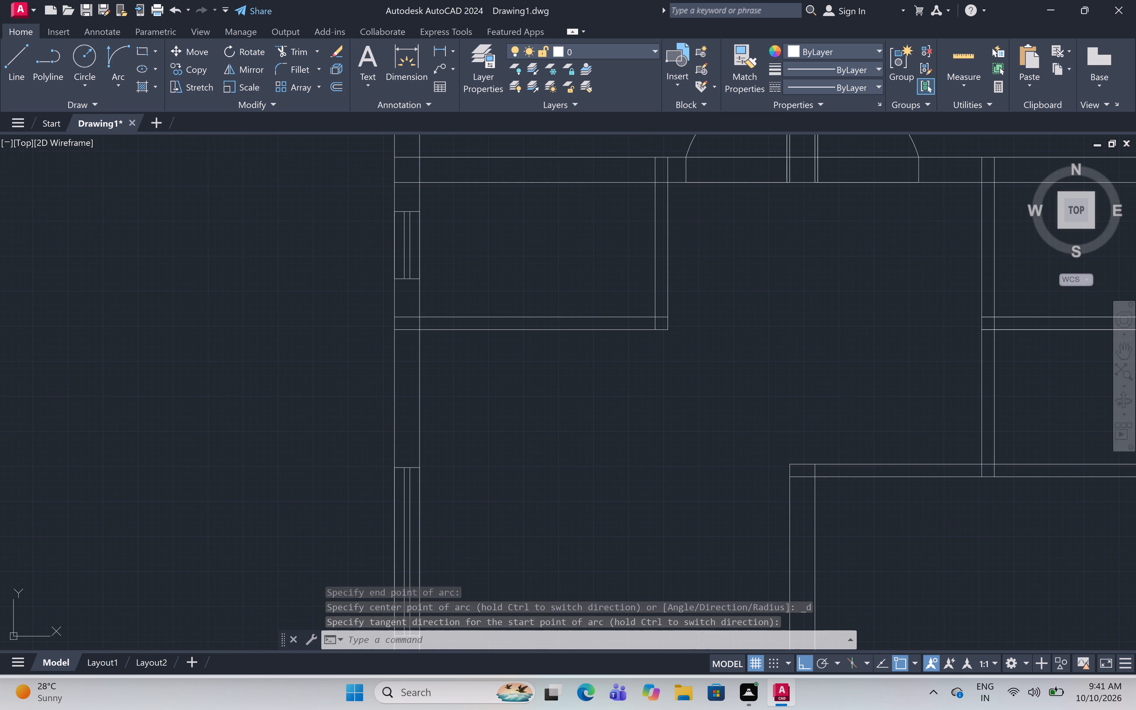
Draw lines 1" north and 2' west from the small west room's southeast corner, on its east partition's outer face, marking its door leaf.
{"action": "middle_click_drag", "start_coordinate": [527, 397], "coordinate": [508, 473]}
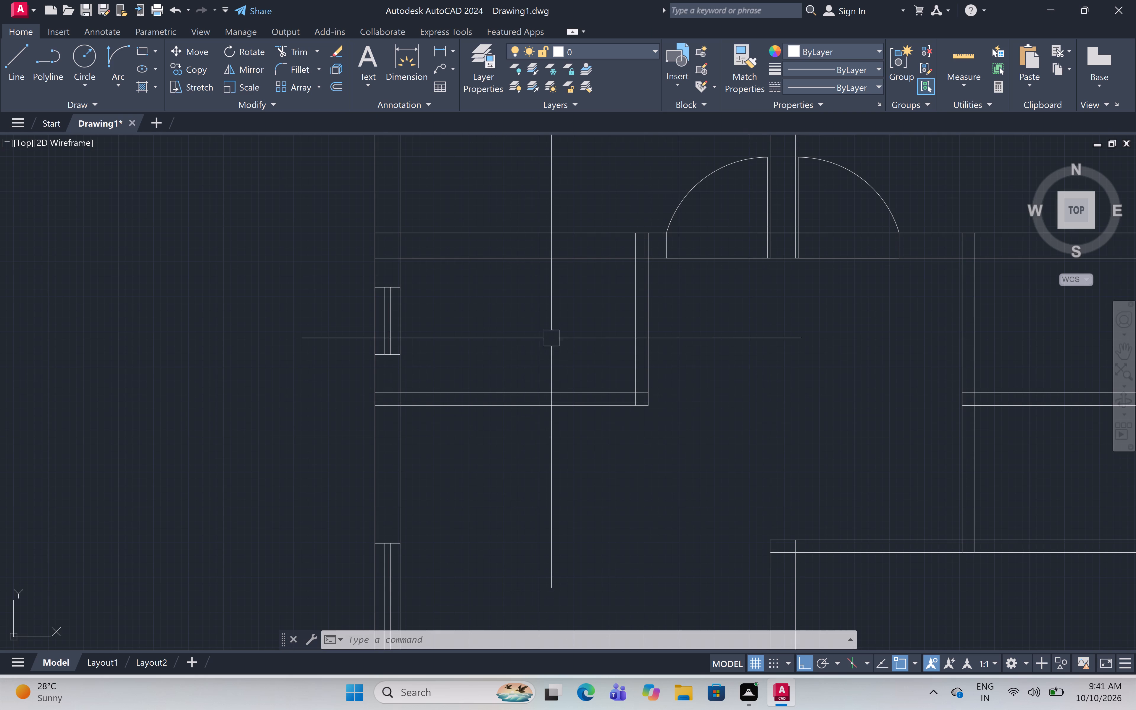
{"action": "middle_click_drag", "start_coordinate": [553, 335], "coordinate": [514, 443]}
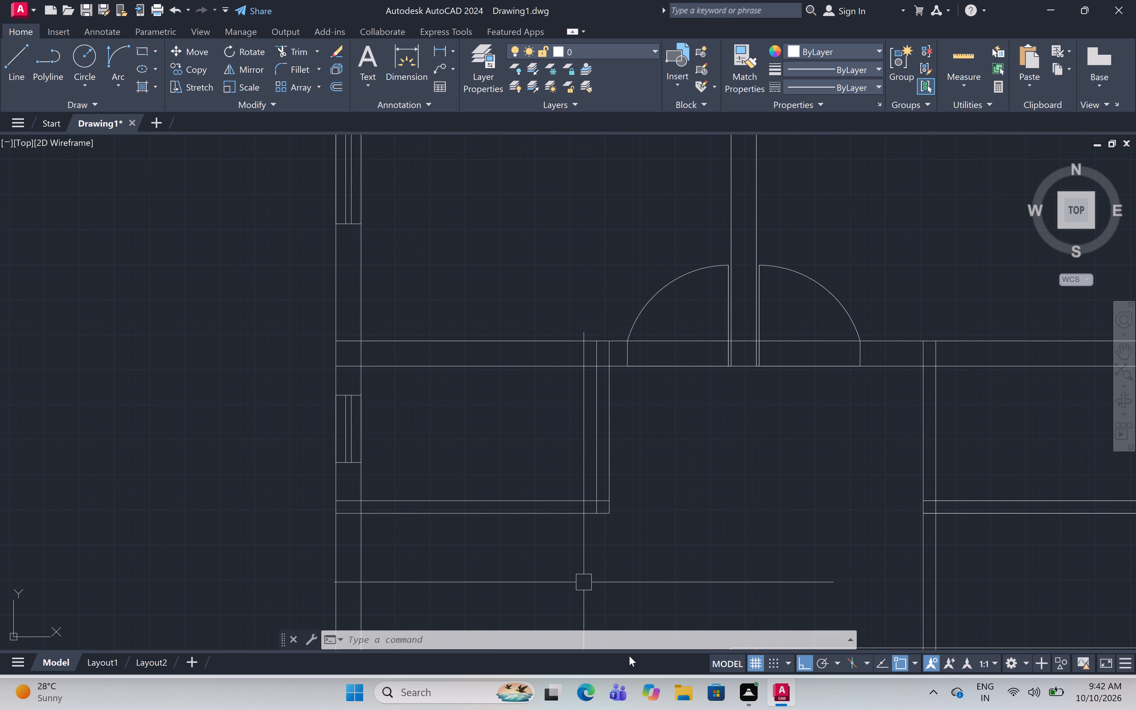
{"action": "scroll", "coordinate": [656, 609], "scroll_direction": "down", "scroll_amount": 1}
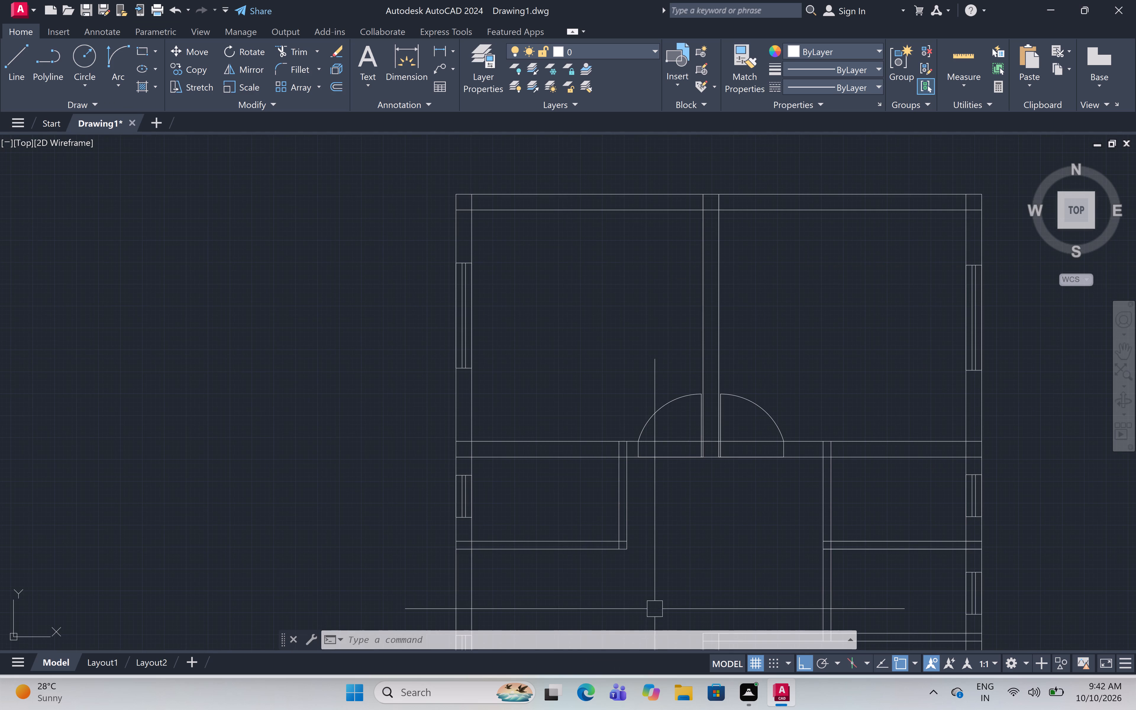
{"action": "scroll", "coordinate": [629, 544], "scroll_direction": "up", "scroll_amount": 3}
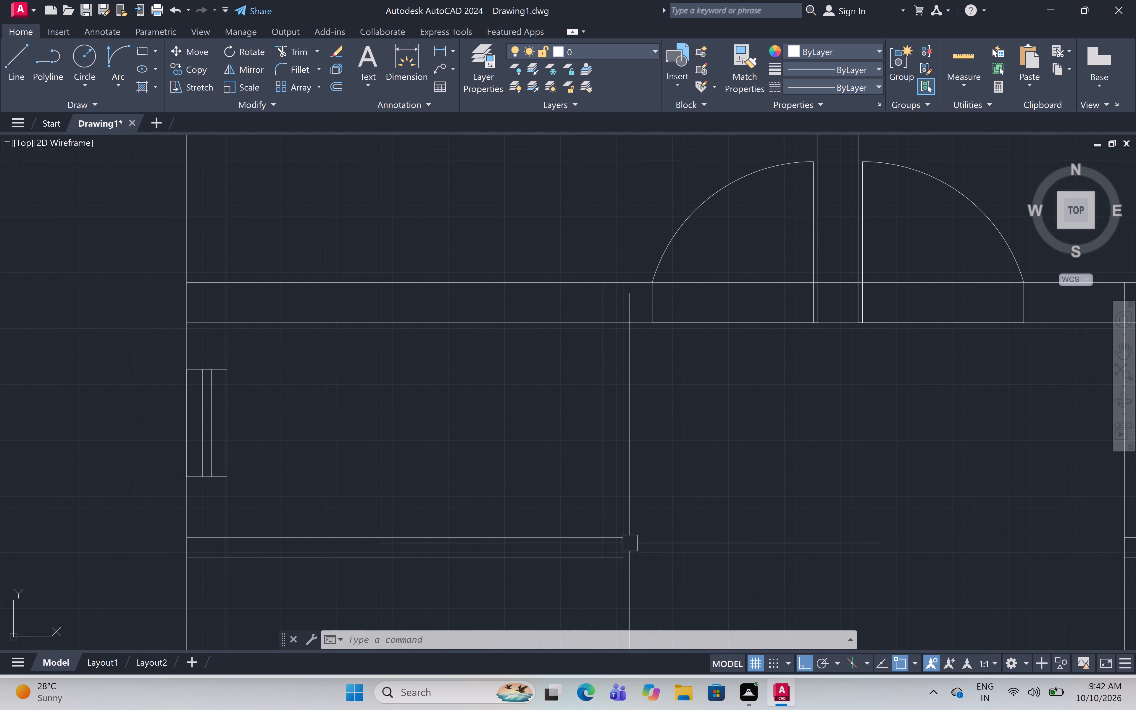
{"action": "key", "text": "l"}
{"action": "key", "text": "space"}
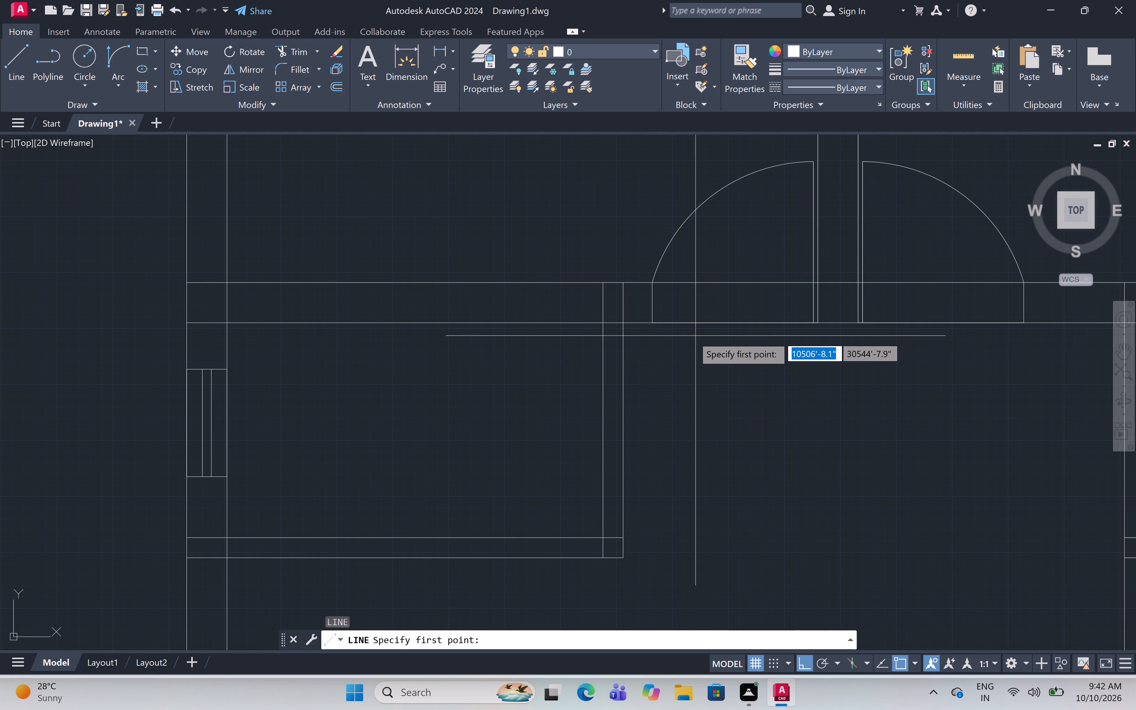
{"action": "left_click", "coordinate": [625, 536]}
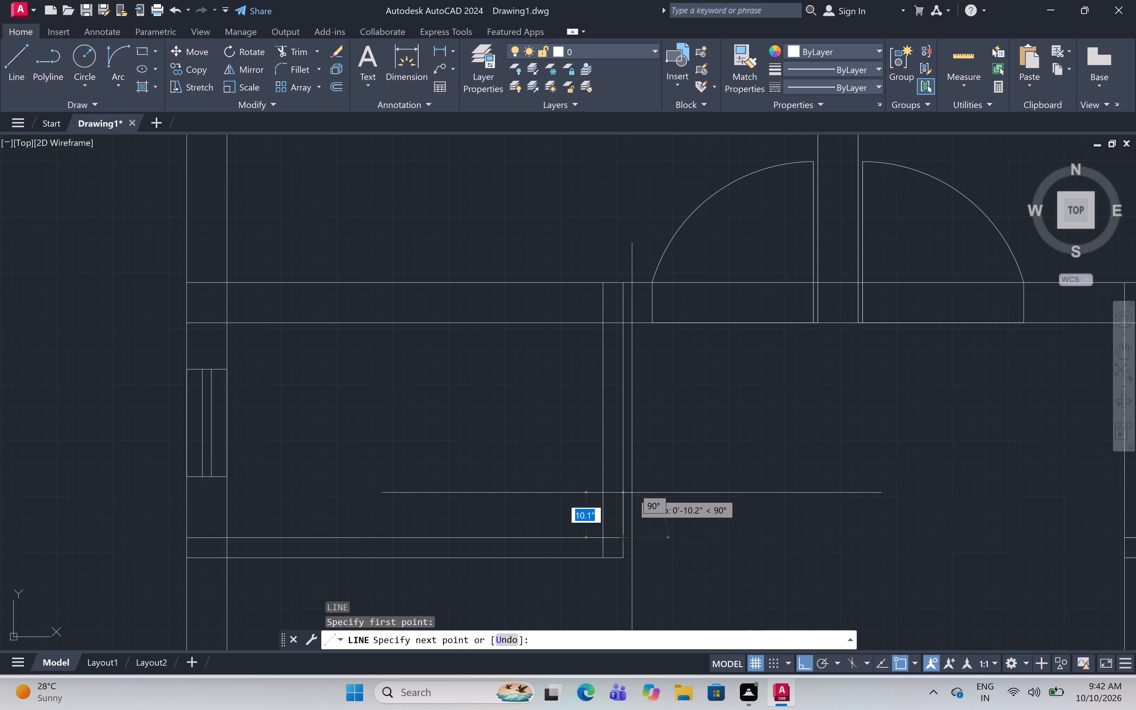
{"action": "key", "text": "1"}
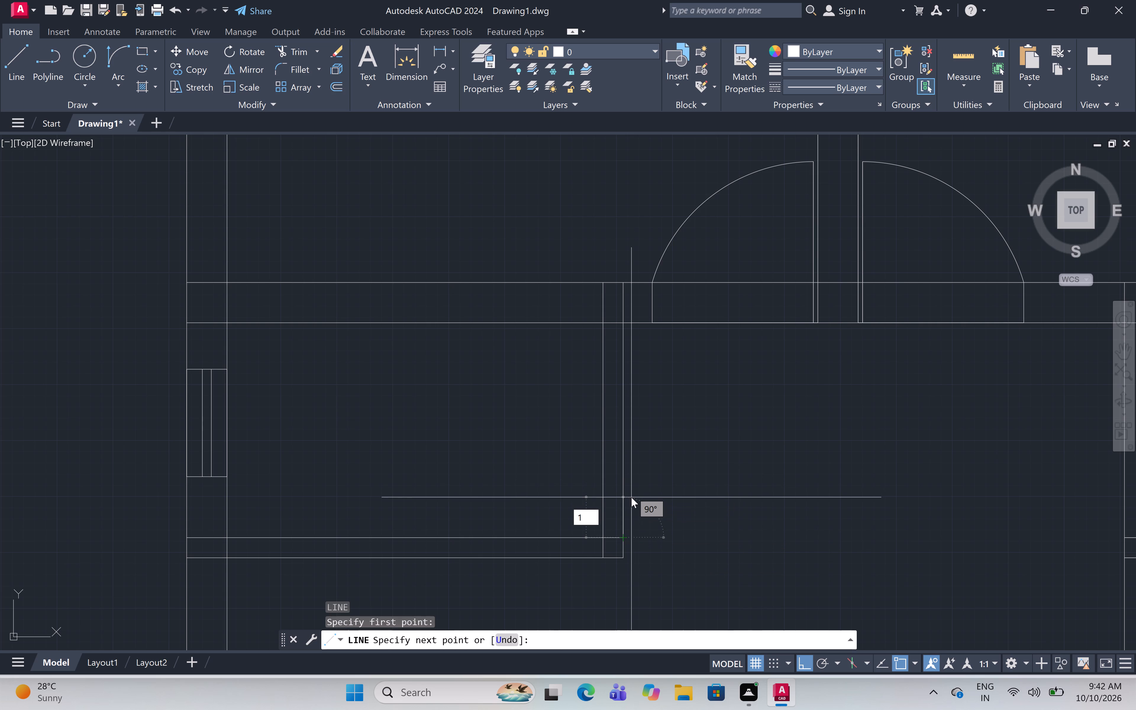
{"action": "type", "text": "\""}
{"action": "key", "text": "space"}
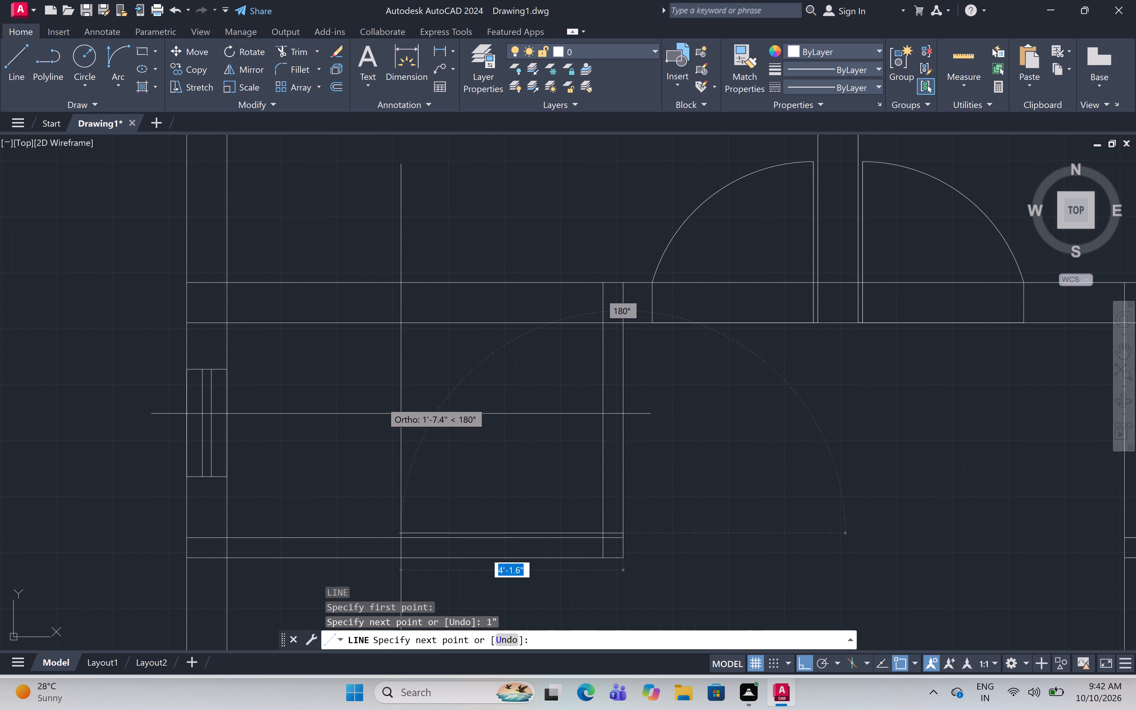
{"action": "key", "text": "2"}
{"action": "key", "text": "apostrophe"}
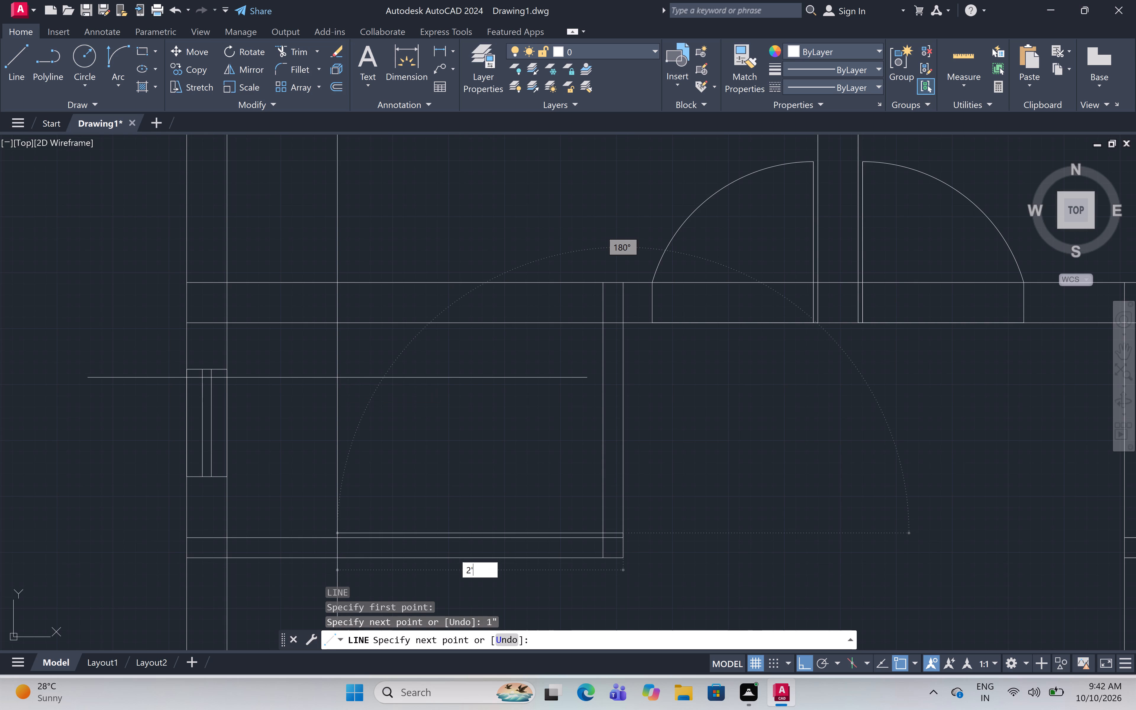
{"action": "key", "text": "space"}
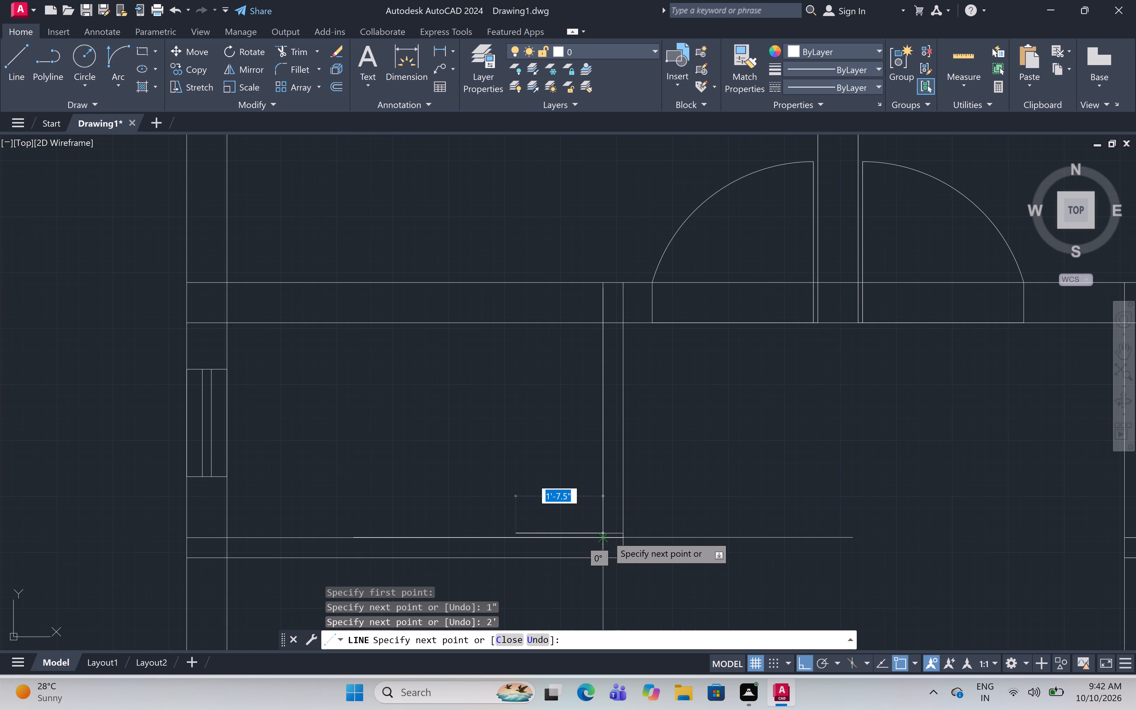
Continue from the leaf's base 2' north along the partition's east face, and close the opening west to the partition's west face.
{"action": "scroll", "coordinate": [622, 540], "scroll_direction": "up", "scroll_amount": 3}
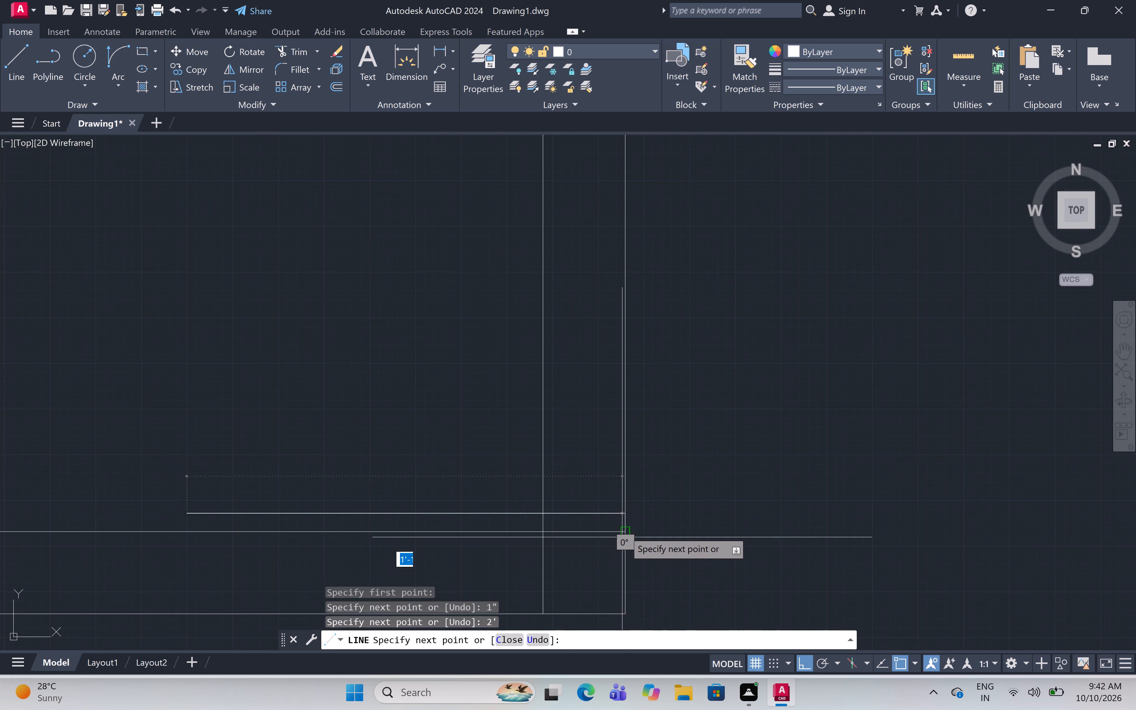
{"action": "left_click_drag", "start_coordinate": [631, 514], "coordinate": [628, 514]}
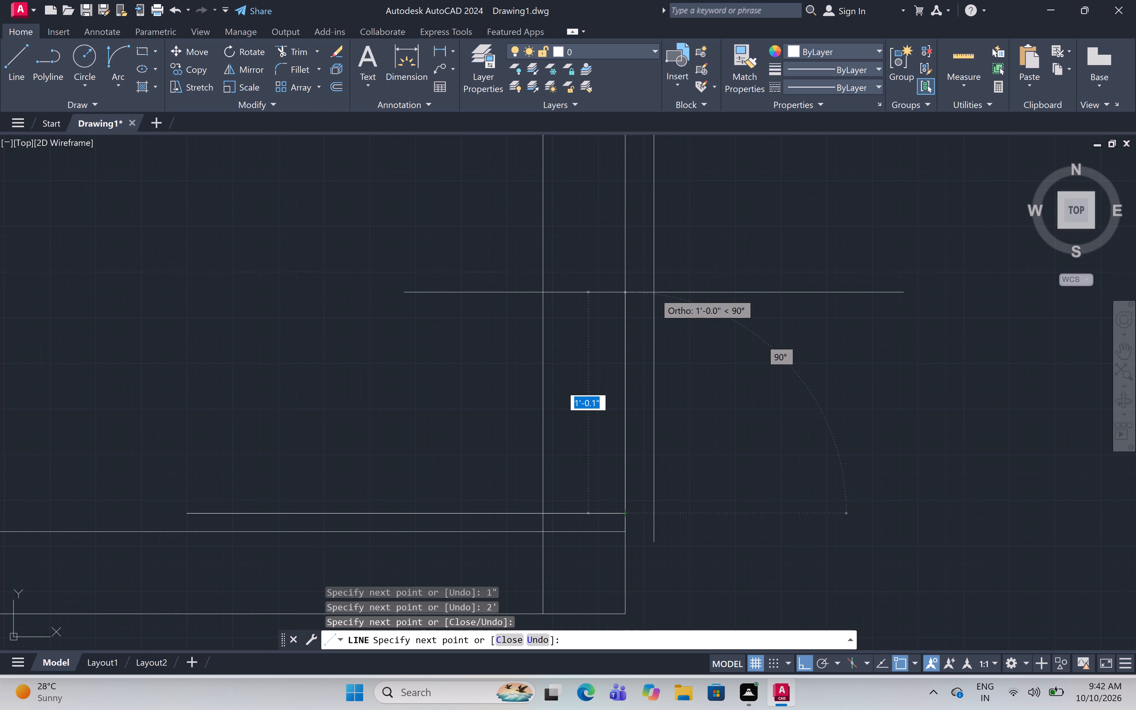
{"action": "middle_click_drag", "start_coordinate": [654, 292], "coordinate": [571, 565]}
{"action": "scroll", "coordinate": [586, 546], "scroll_direction": "down", "scroll_amount": 3}
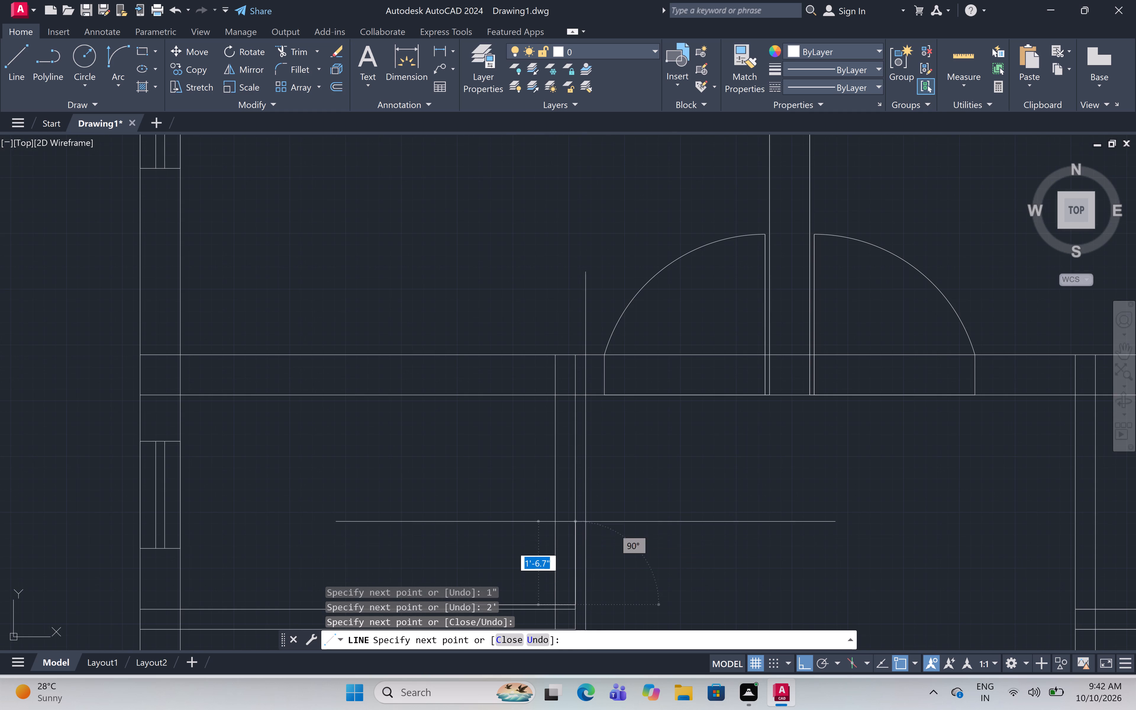
{"action": "key", "text": "2"}
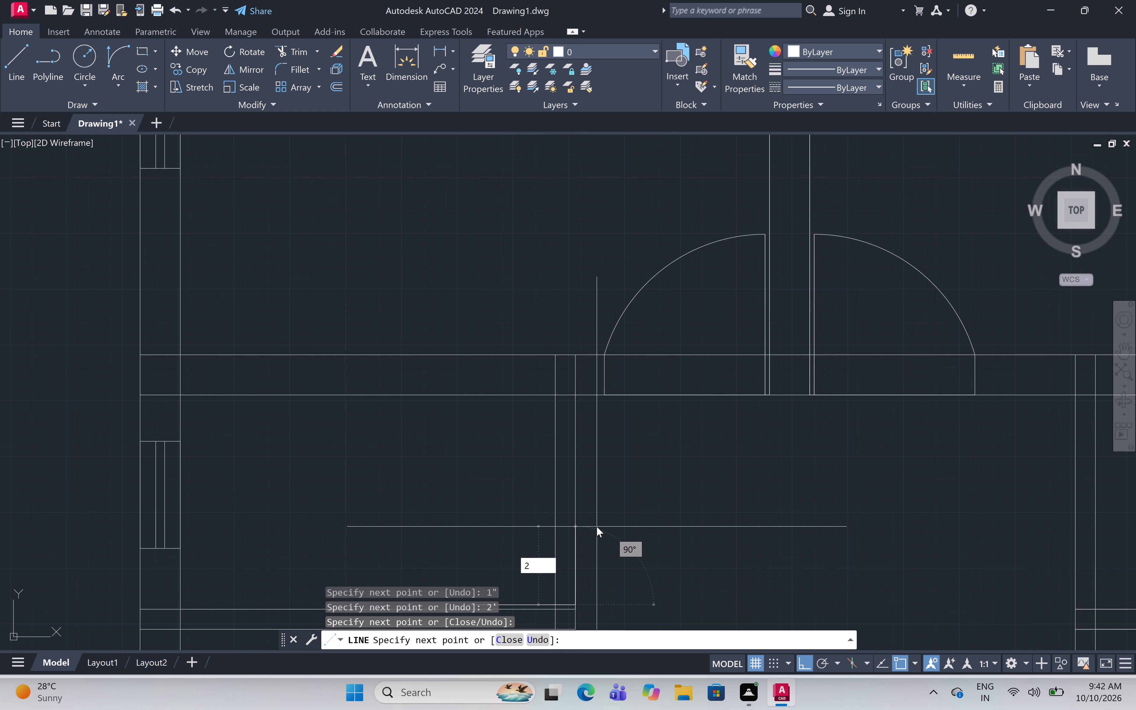
{"action": "type", "text": "'"}
{"action": "key", "text": "space"}
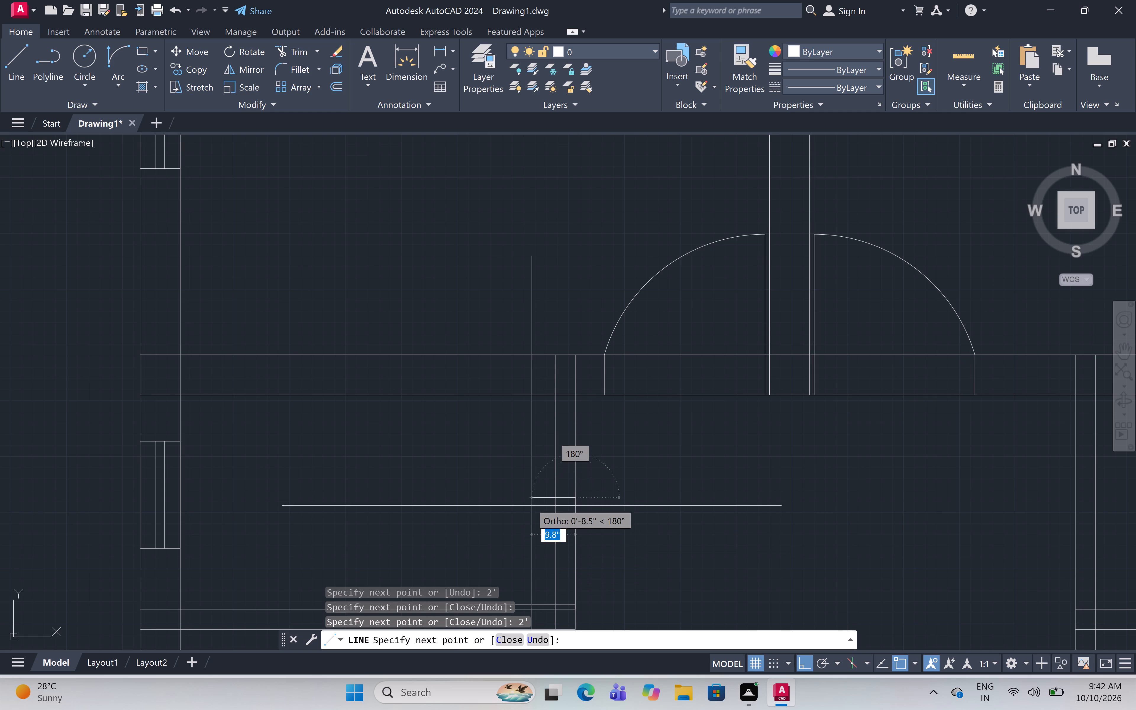
{"action": "left_click", "coordinate": [555, 497]}
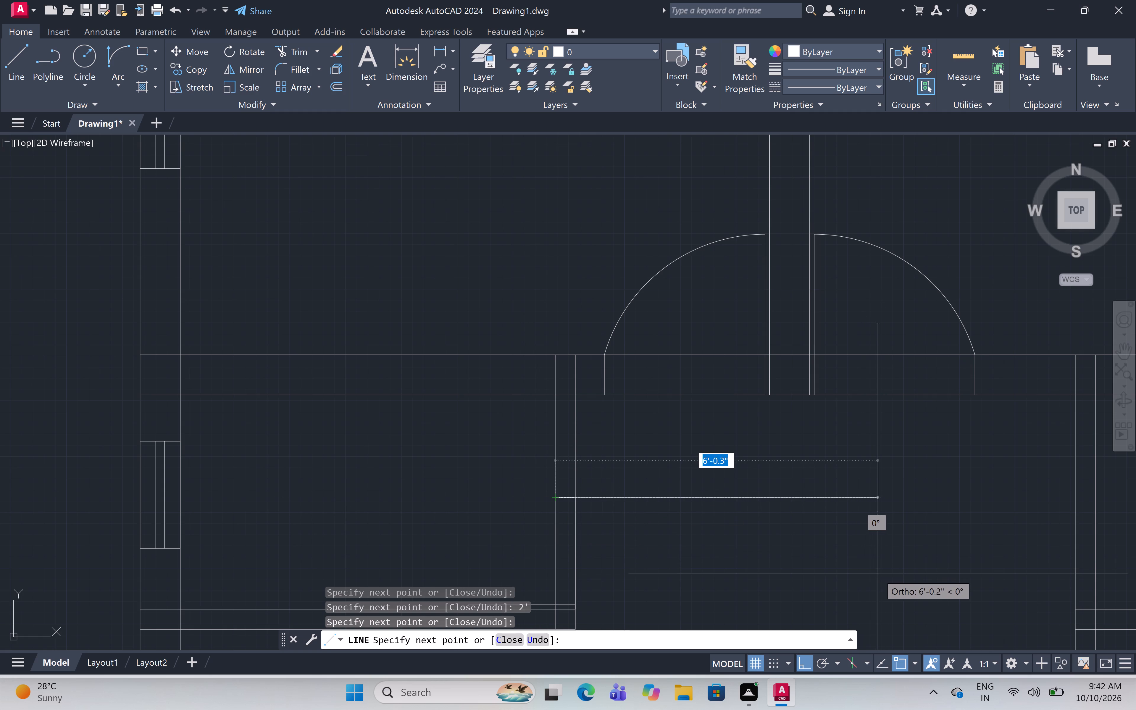
{"action": "key", "text": "Escape"}
{"action": "key", "text": "Escape"}
{"action": "key", "text": "Escape"}
{"action": "key", "text": "Escape"}
{"action": "key", "text": "Escape"}
{"action": "key", "text": "Escape"}
{"action": "key", "text": "Escape"}
Draw lines 1" west and 2' south from the east outer wall's inner face at the cross wall's north face, marking the small northern east room's door leaf.
{"action": "scroll", "coordinate": [880, 572], "scroll_direction": "down", "scroll_amount": 5}
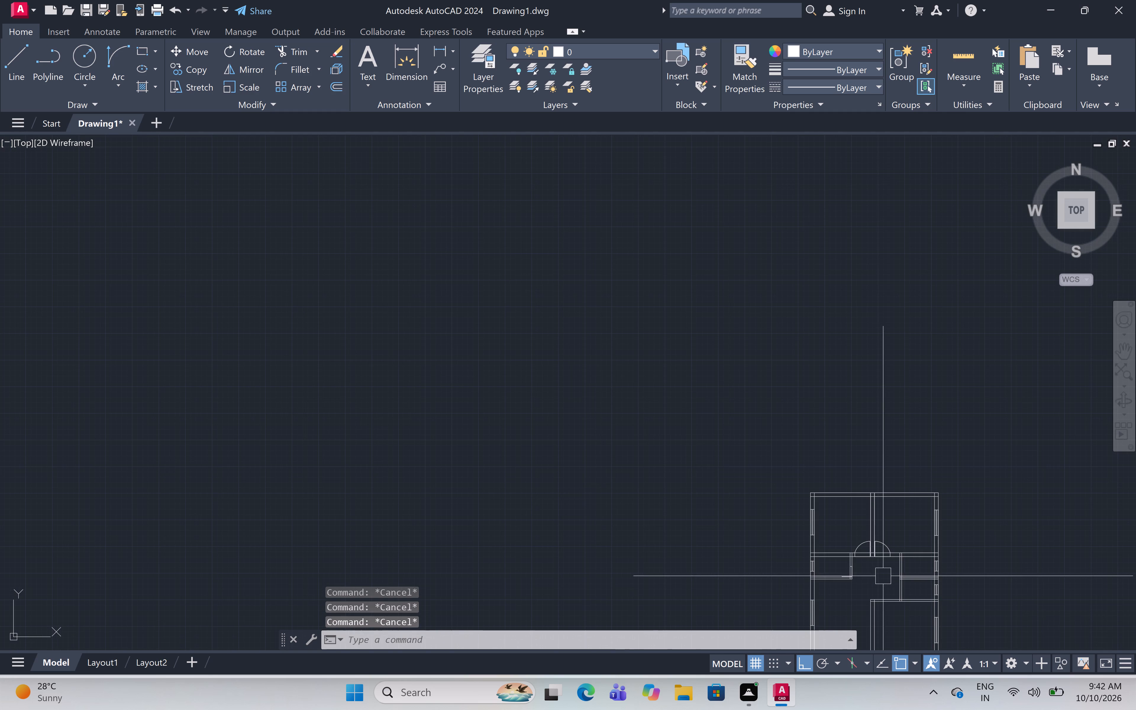
{"action": "middle_click_drag", "start_coordinate": [907, 567], "coordinate": [799, 326]}
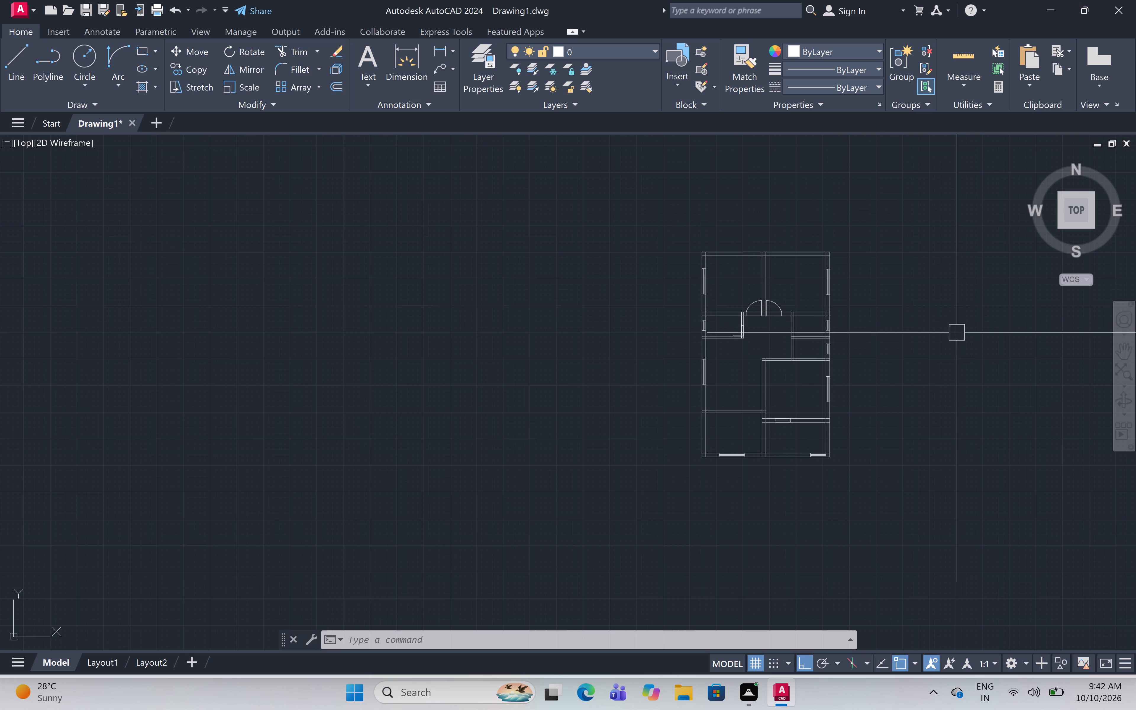
{"action": "scroll", "coordinate": [788, 316], "scroll_direction": "up", "scroll_amount": 3}
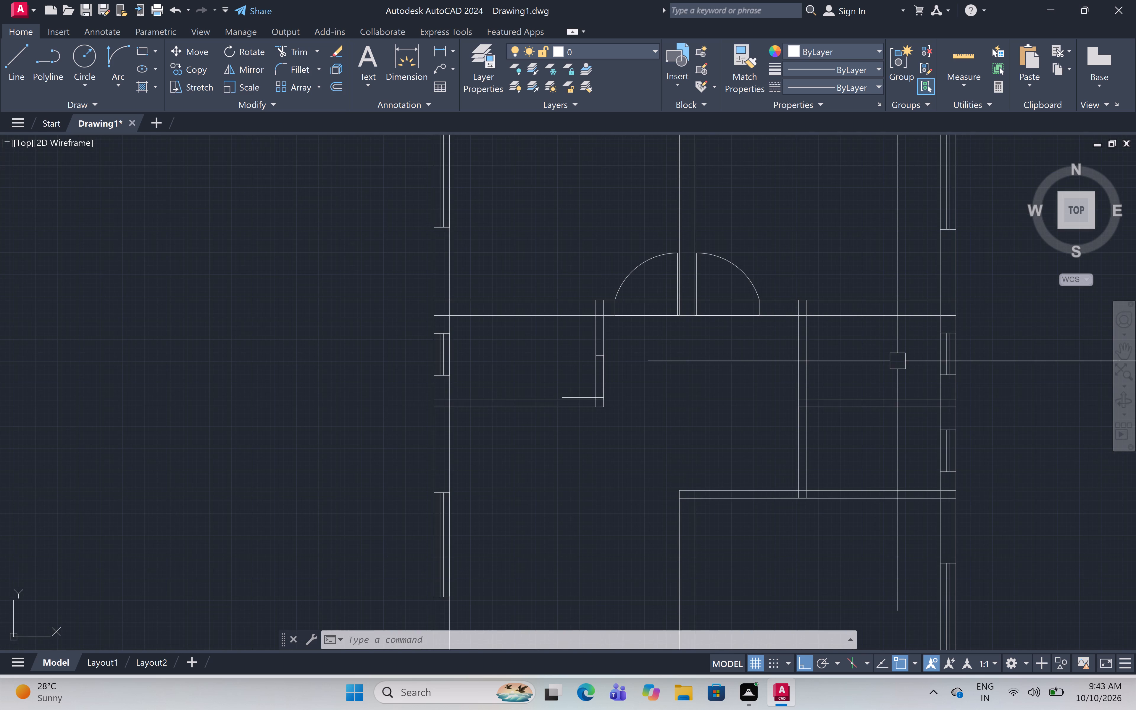
{"action": "middle_click_drag", "start_coordinate": [897, 360], "coordinate": [750, 348]}
{"action": "scroll", "coordinate": [746, 360], "scroll_direction": "up", "scroll_amount": 1}
{"action": "middle_click_drag", "start_coordinate": [746, 358], "coordinate": [745, 361]}
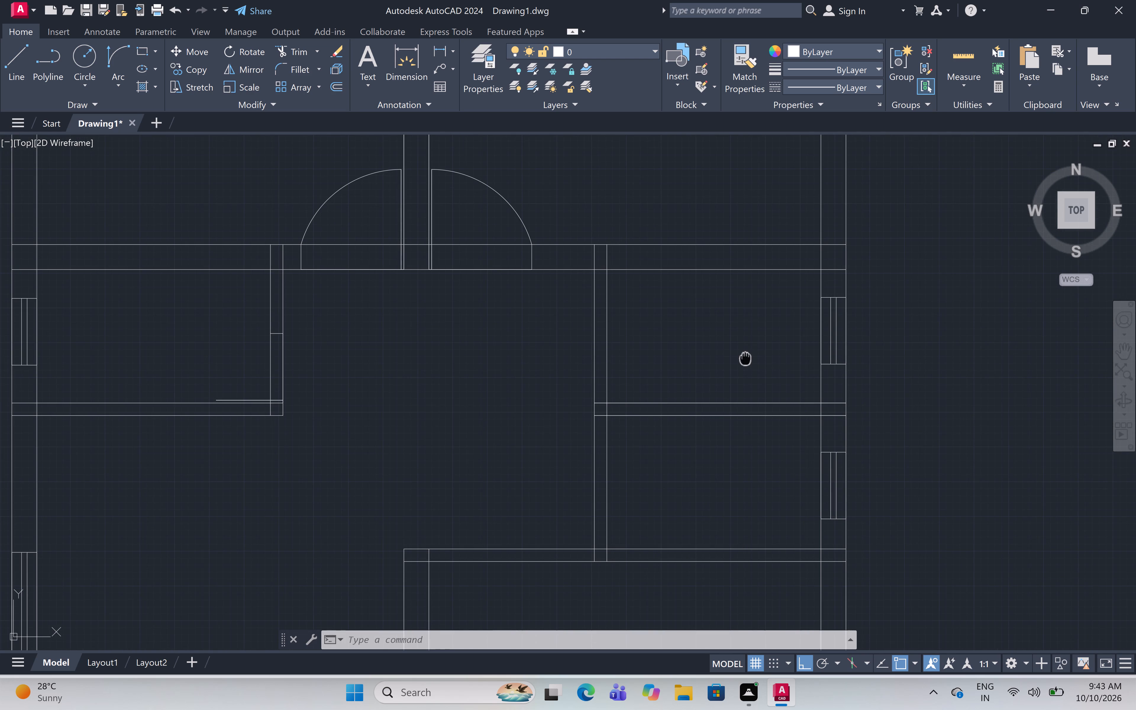
{"action": "middle_click_drag", "start_coordinate": [745, 361], "coordinate": [728, 369]}
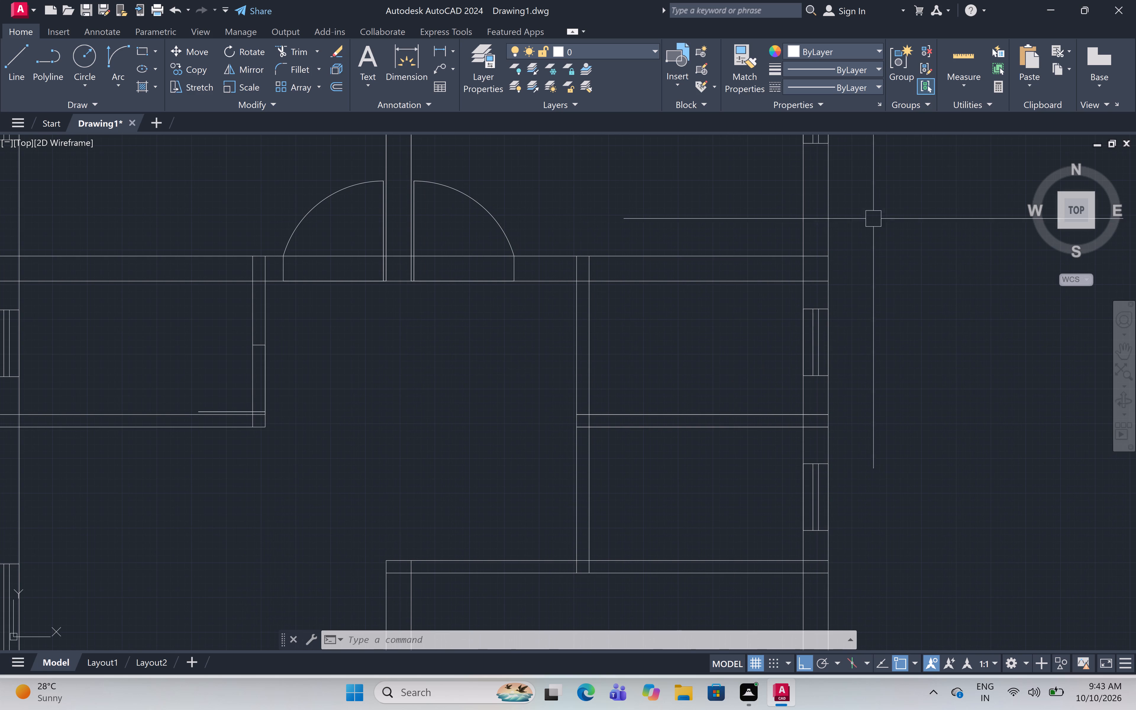
{"action": "scroll", "coordinate": [815, 235], "scroll_direction": "up", "scroll_amount": 1}
{"action": "middle_click_drag", "start_coordinate": [814, 235], "coordinate": [853, 327]}
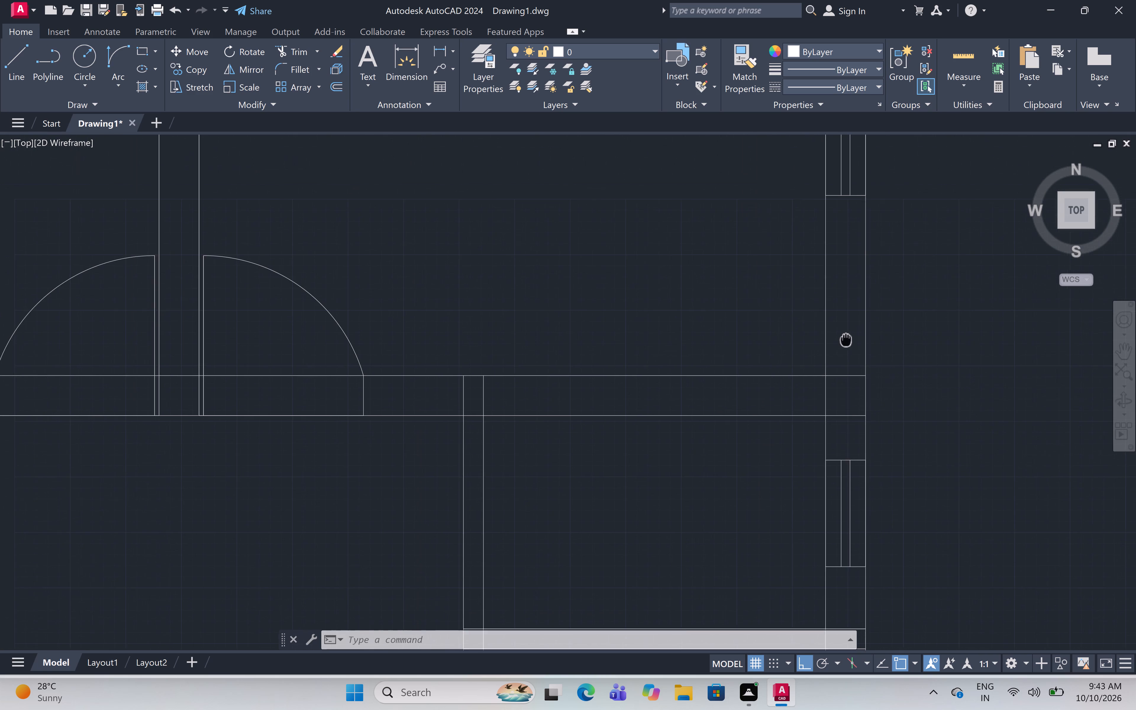
{"action": "middle_click_drag", "start_coordinate": [853, 327], "coordinate": [903, 286]}
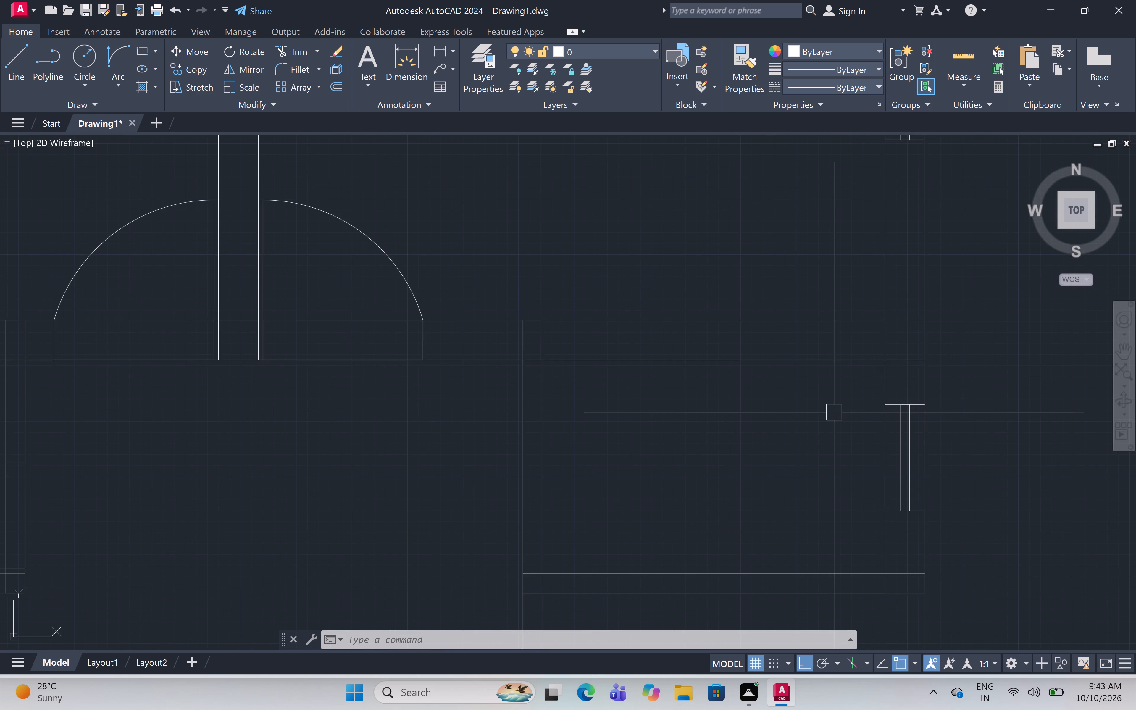
{"action": "type", "text": "l"}
{"action": "key", "text": "space"}
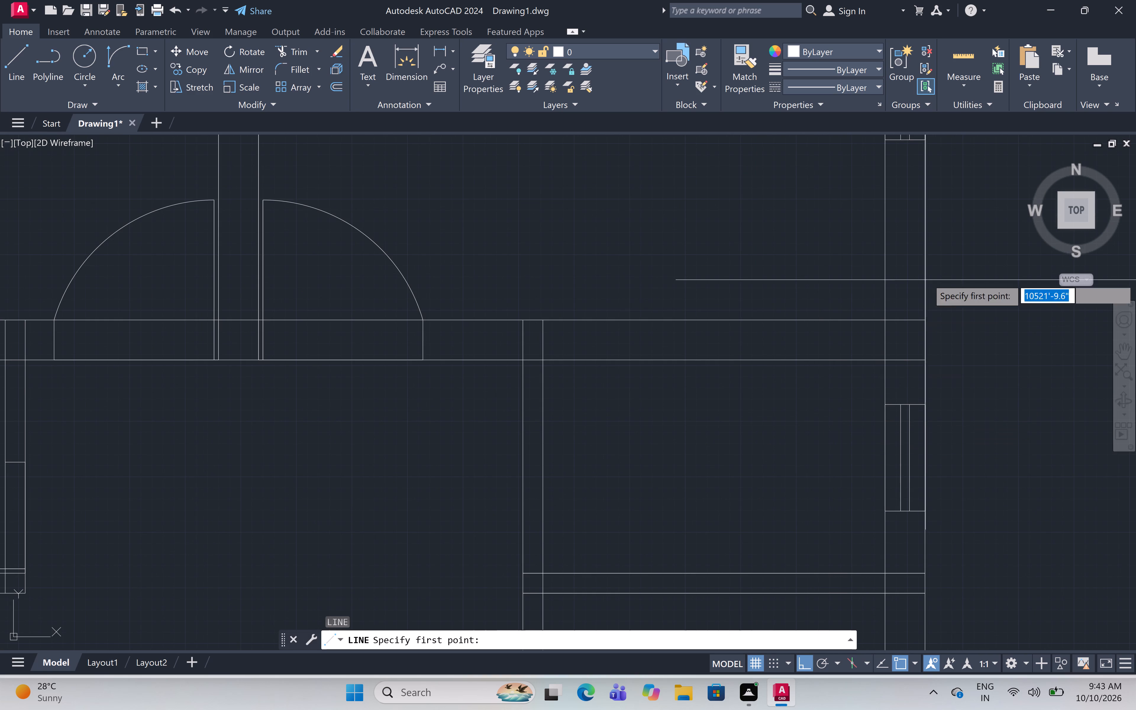
{"action": "left_click", "coordinate": [885, 317]}
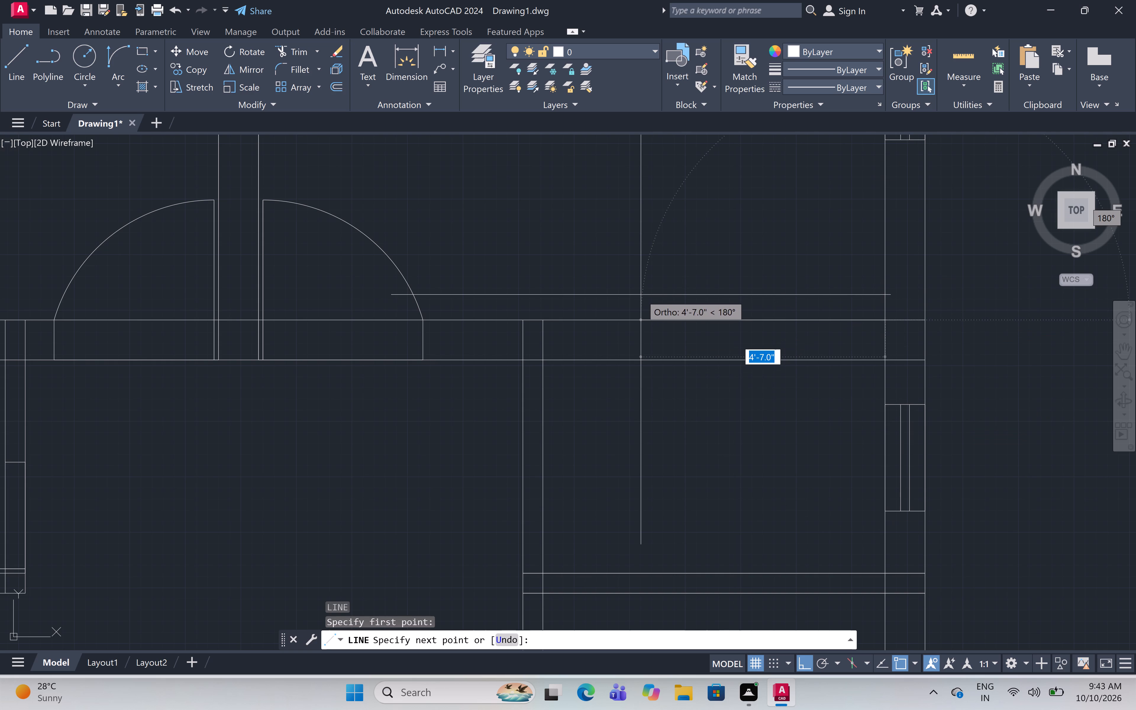
{"action": "key", "text": "1"}
{"action": "type", "text": "\""}
{"action": "key", "text": "space"}
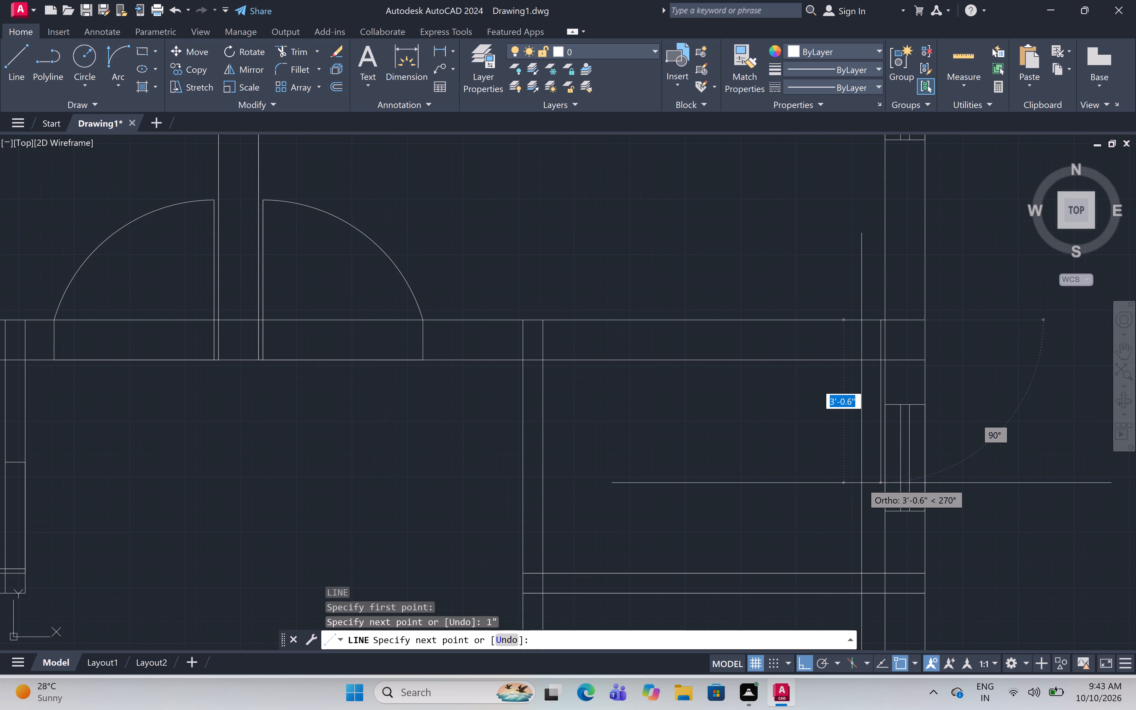
{"action": "type", "text": "2'"}
{"action": "key", "text": "space"}
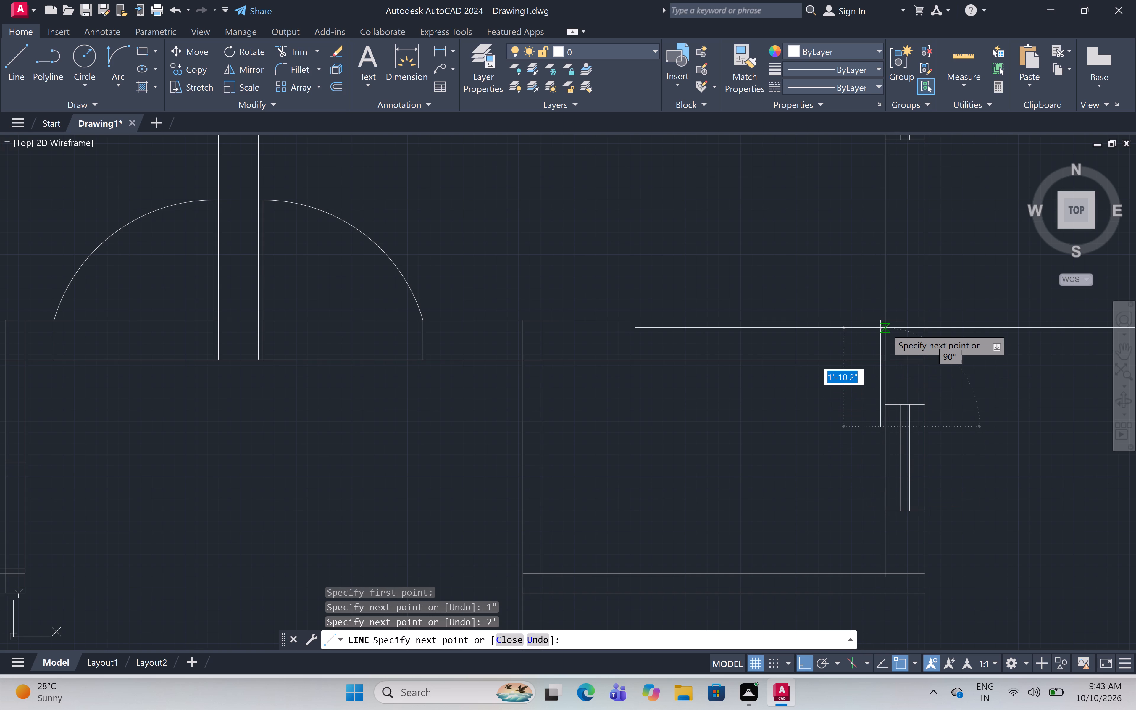
Continue from the leaf's base 2' west along the cross wall's north face, and close the opening south to the wall's south face.
{"action": "scroll", "coordinate": [878, 317], "scroll_direction": "up", "scroll_amount": 2}
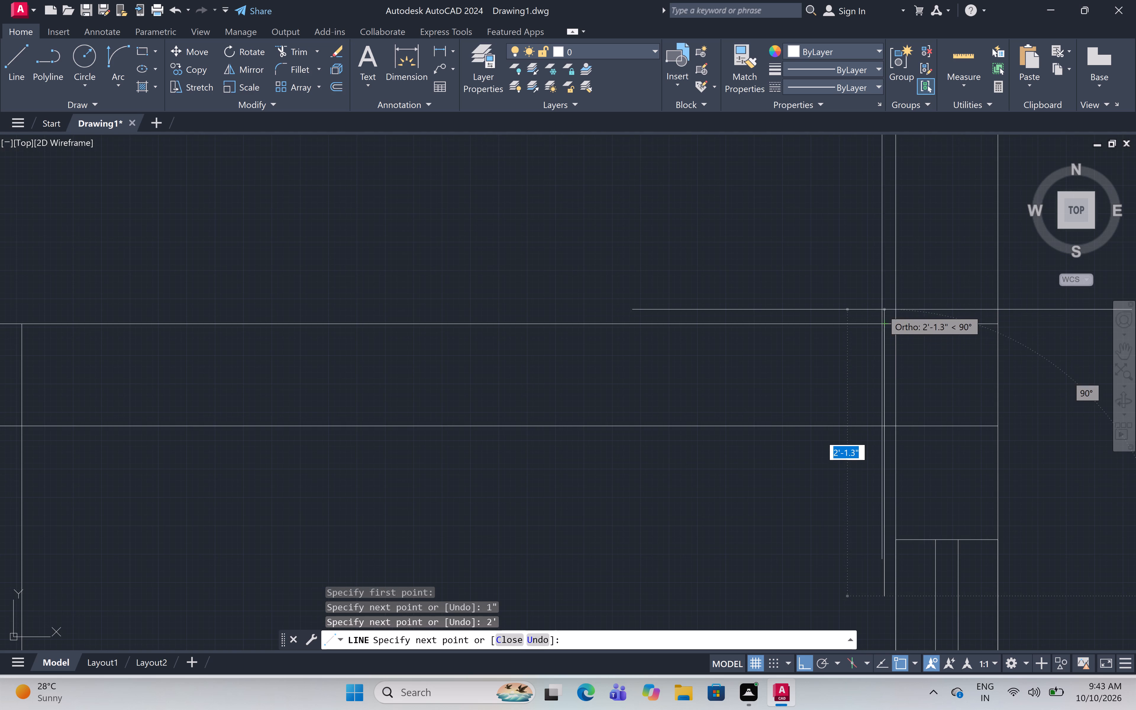
{"action": "left_click", "coordinate": [881, 319]}
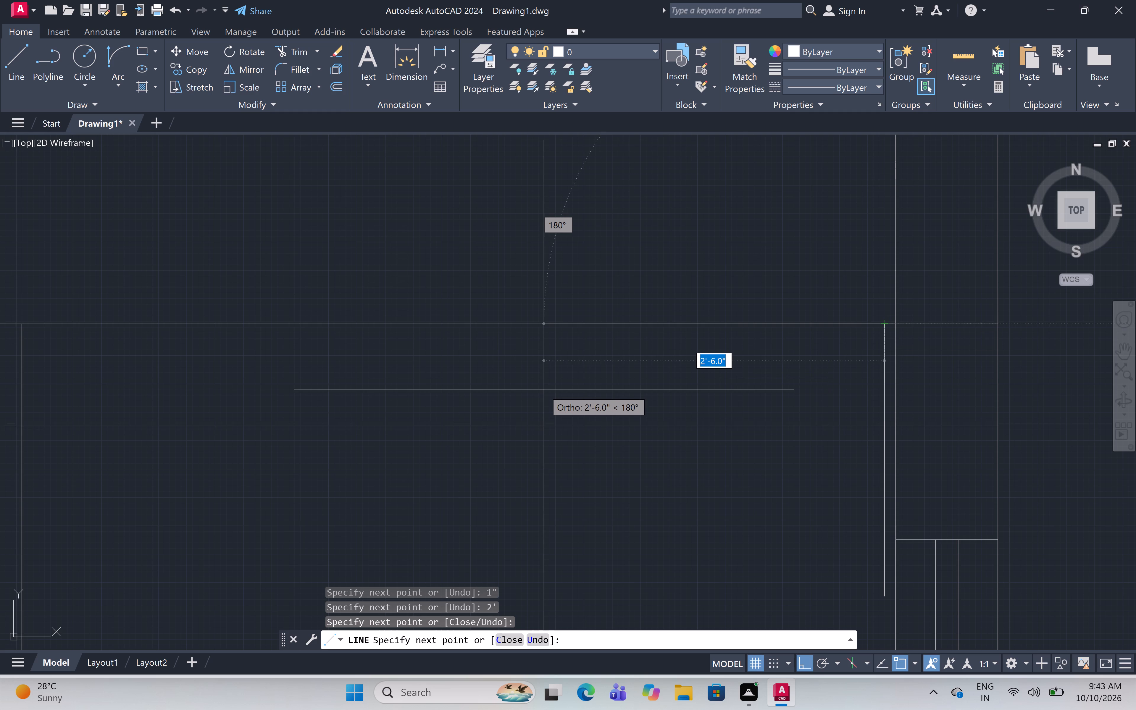
{"action": "type", "text": "2'"}
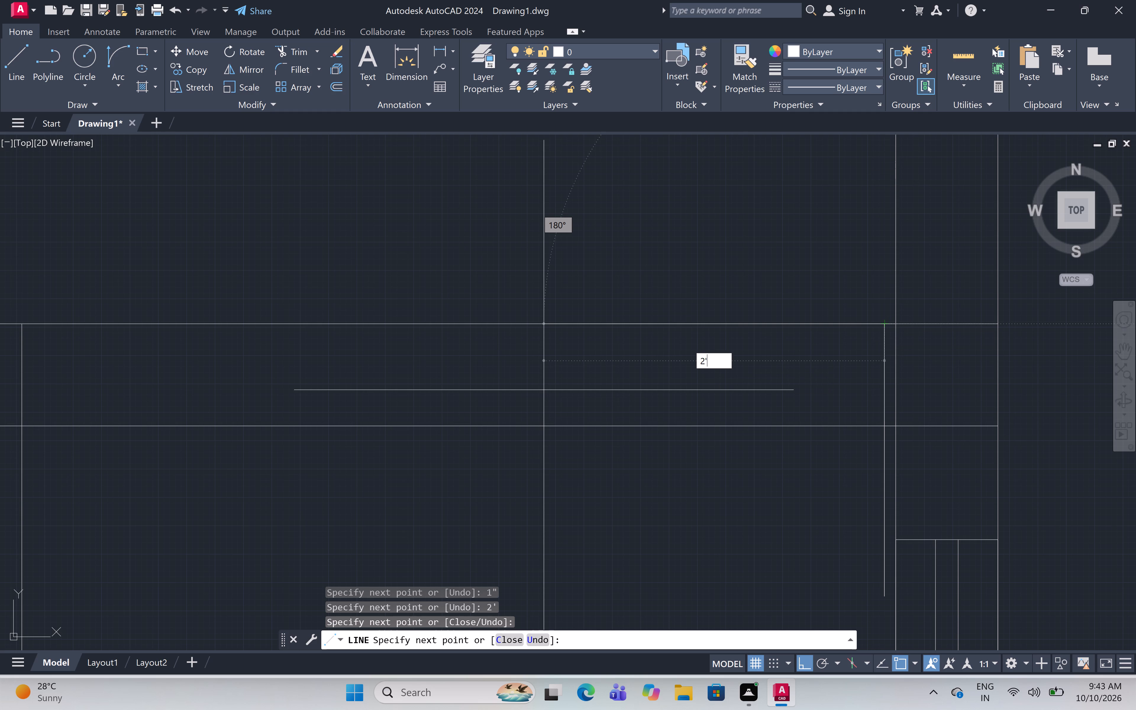
{"action": "key", "text": "space"}
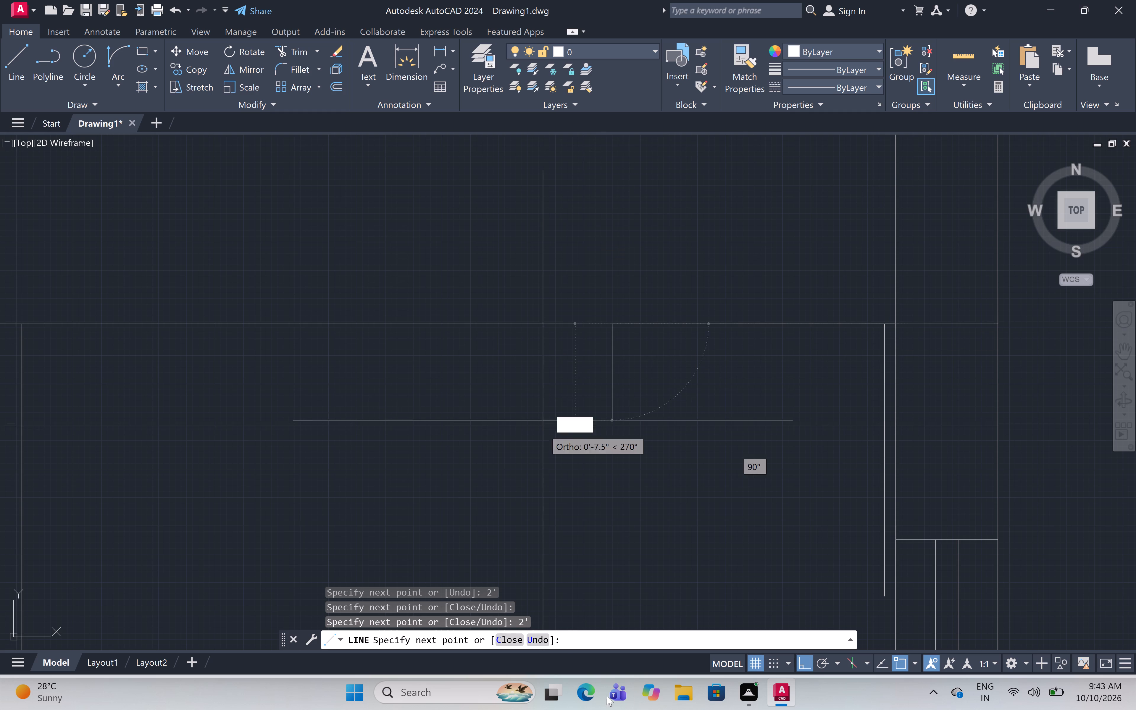
{"action": "left_click", "coordinate": [611, 428]}
{"action": "key", "text": "Escape"}
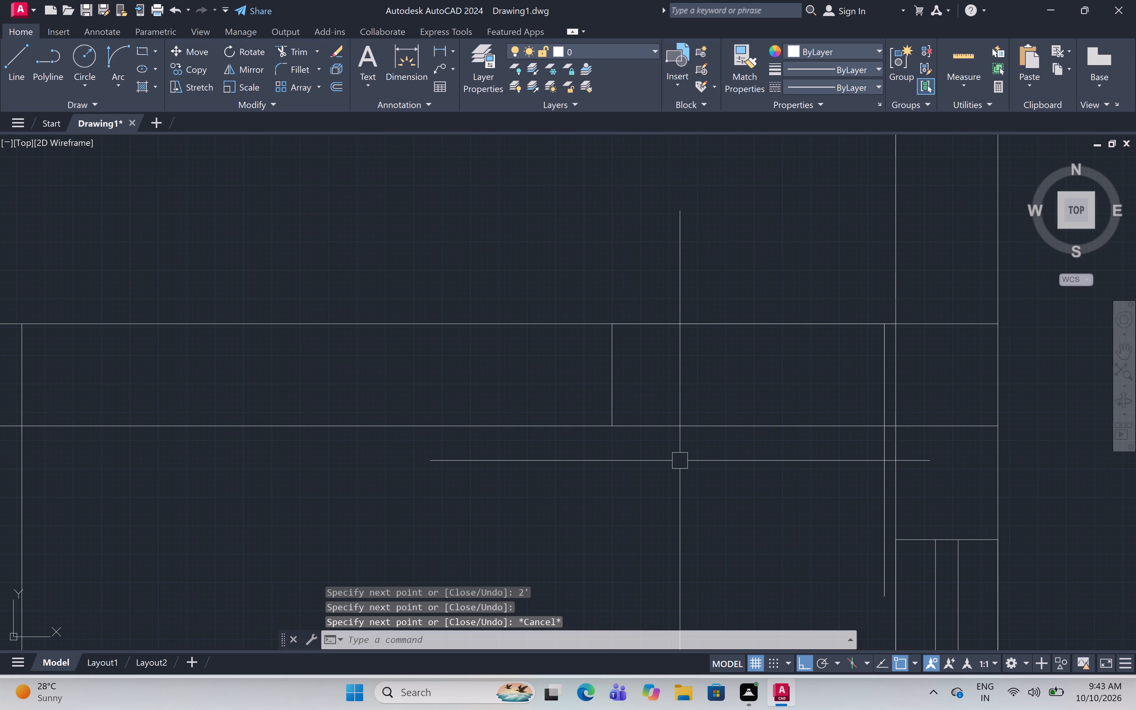
Draw lines 1" west and 2' north from the east outer wall's inner face at the cross wall's south face, marking the small southern east room's door leaf.
{"action": "scroll", "coordinate": [747, 358], "scroll_direction": "down", "scroll_amount": 4}
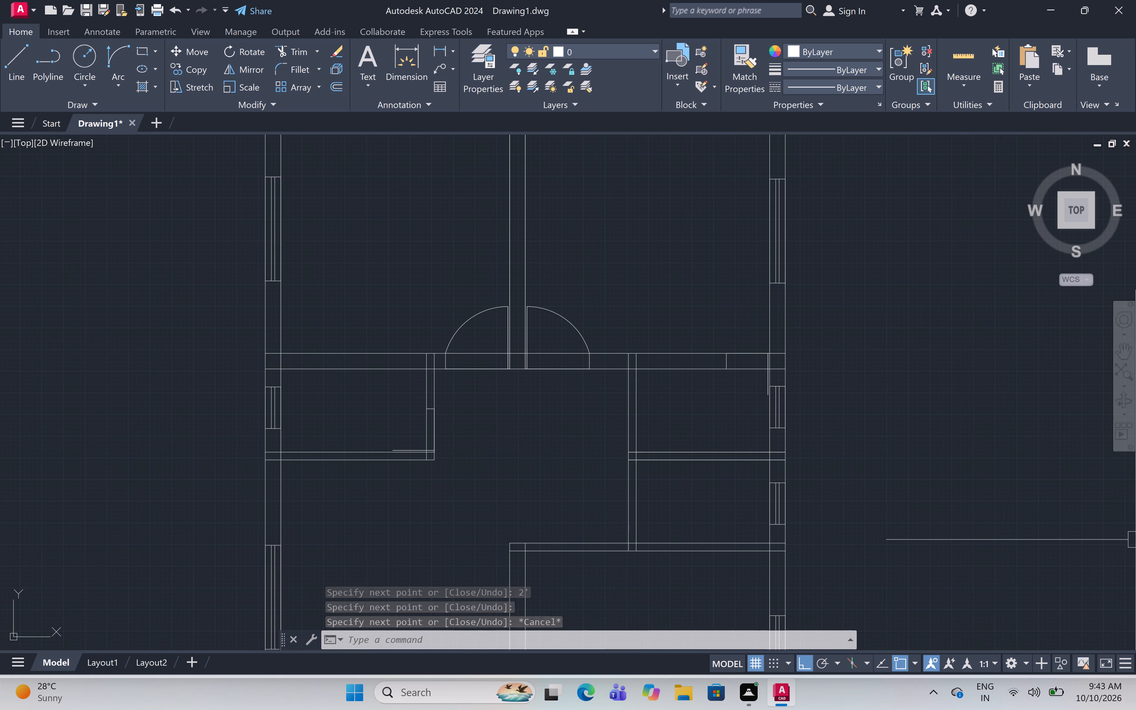
{"action": "scroll", "coordinate": [736, 572], "scroll_direction": "up", "scroll_amount": 2}
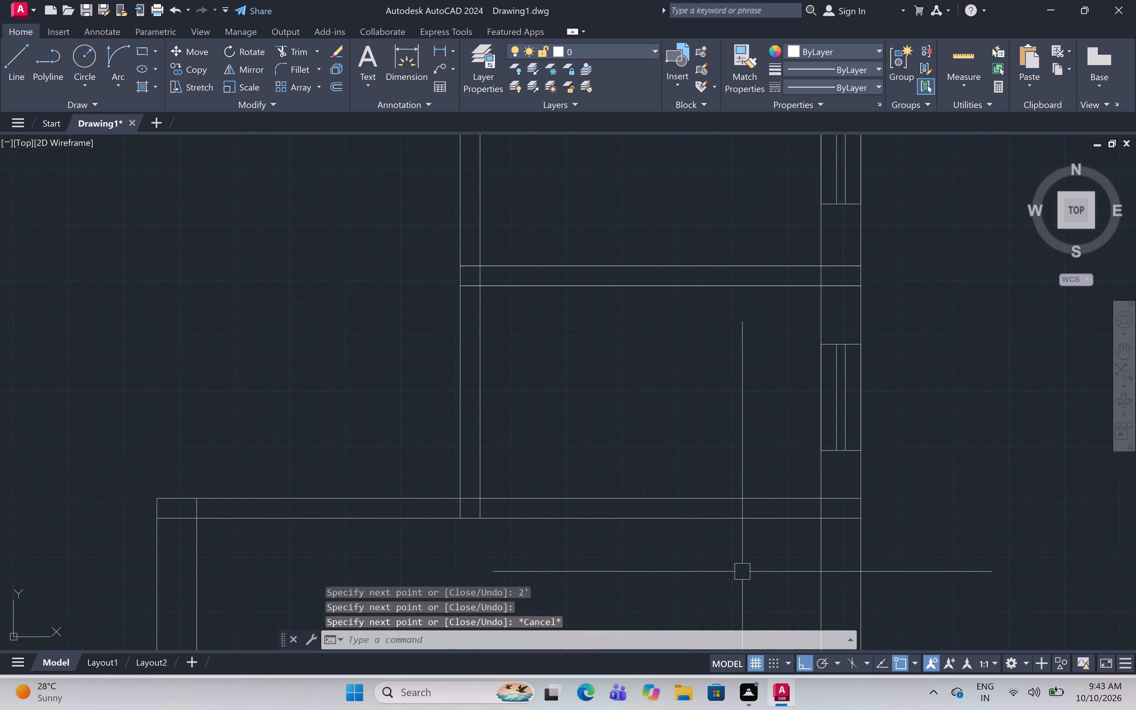
{"action": "type", "text": "l"}
{"action": "key", "text": "space"}
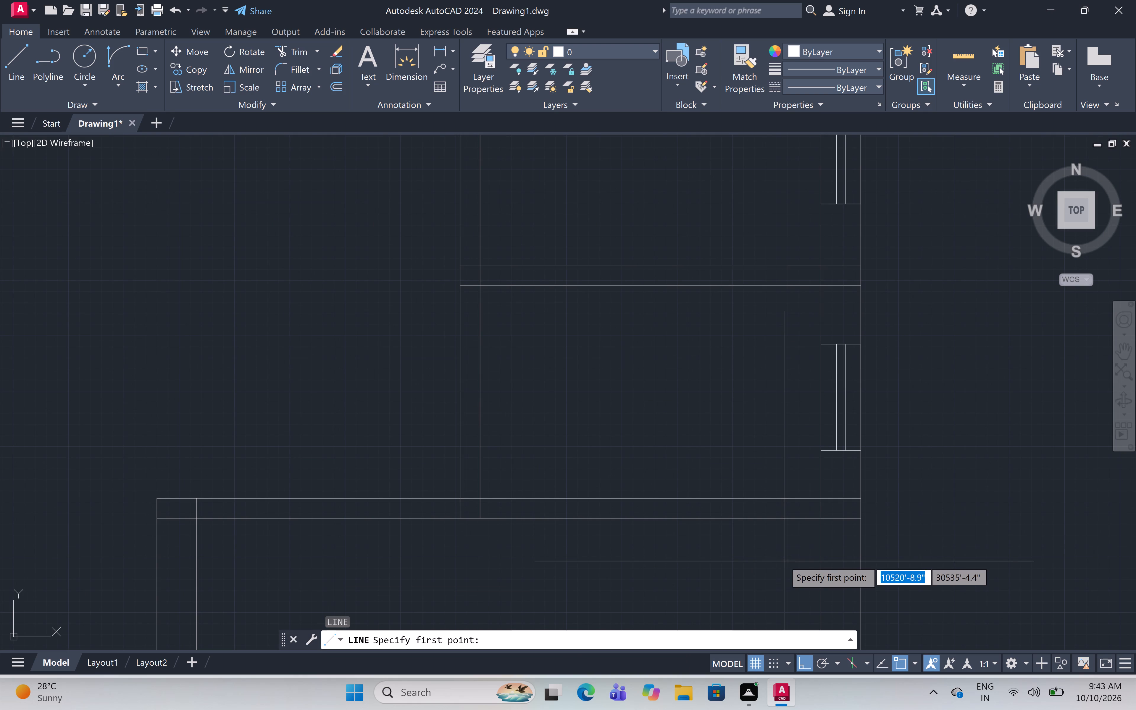
{"action": "left_click", "coordinate": [822, 517]}
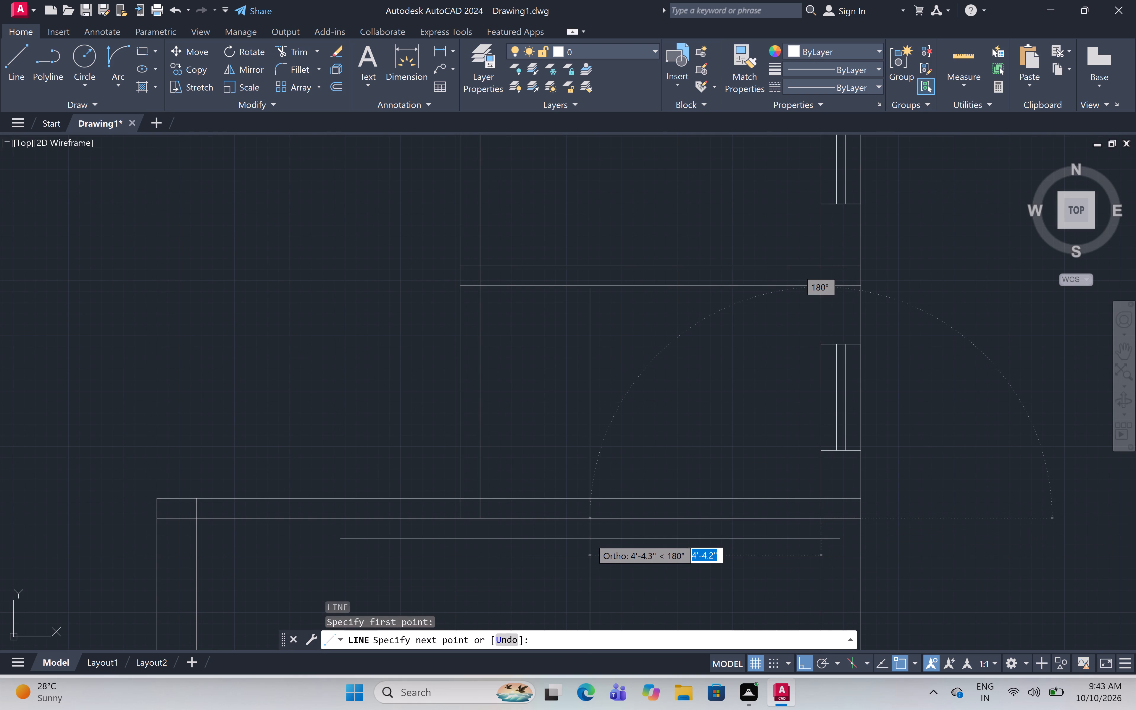
{"action": "type", "text": "1\""}
{"action": "key", "text": "space"}
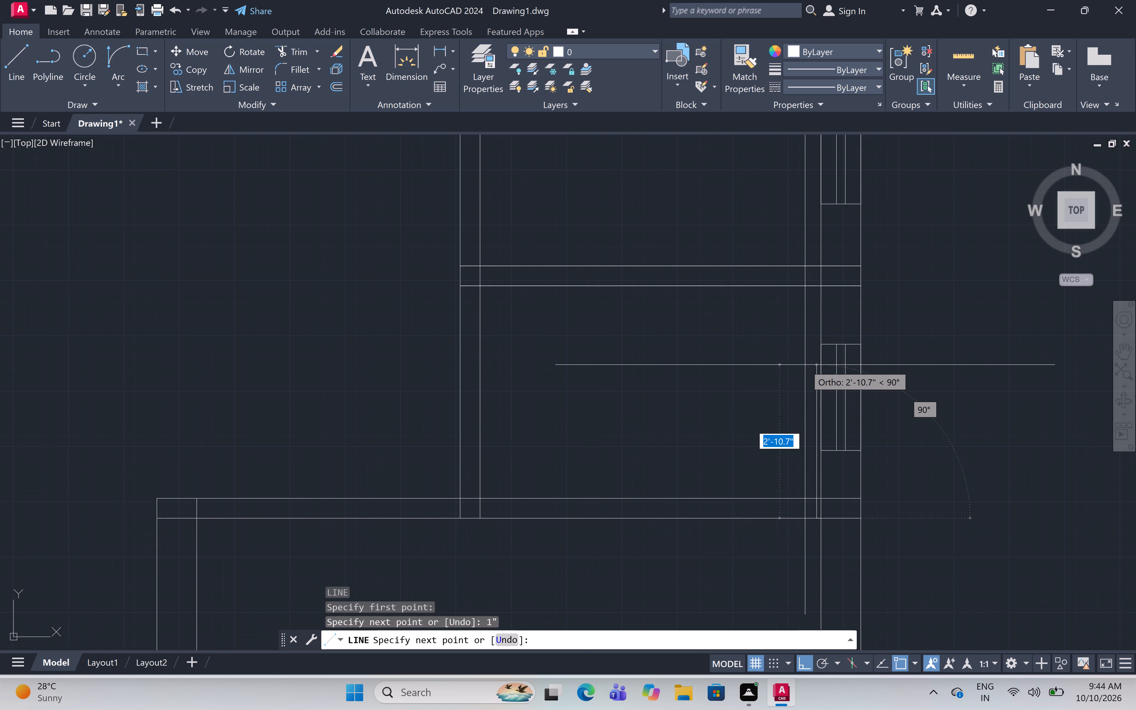
{"action": "key", "text": "2"}
{"action": "type", "text": "'"}
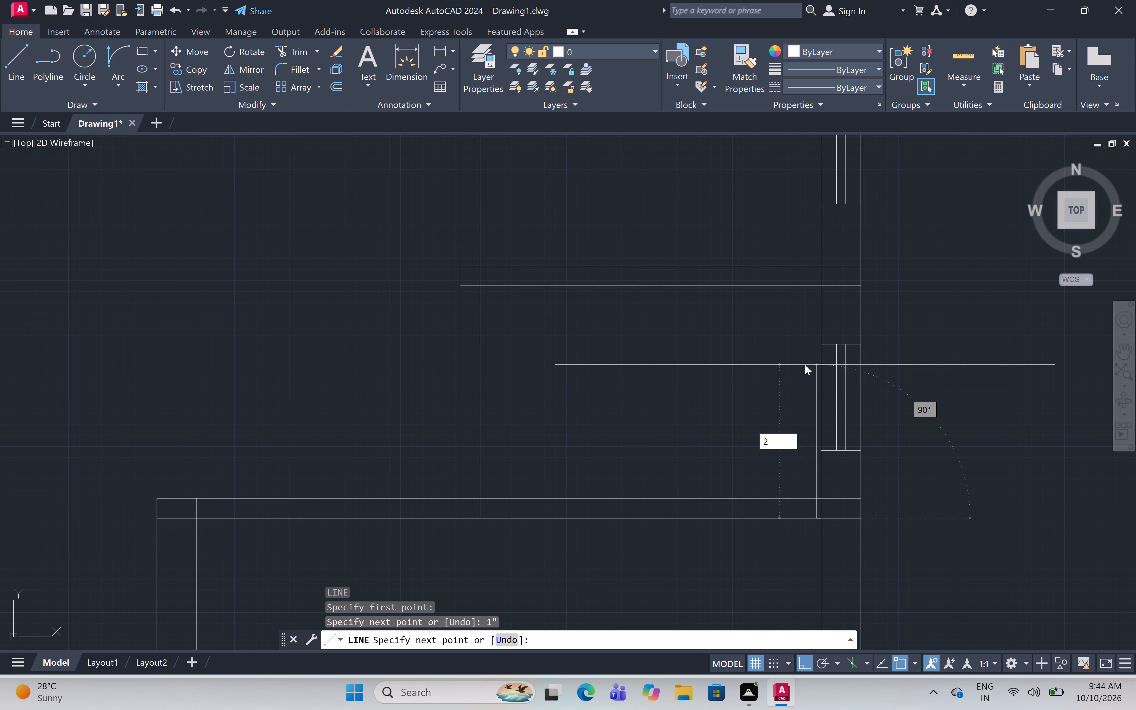
{"action": "key", "text": "space"}
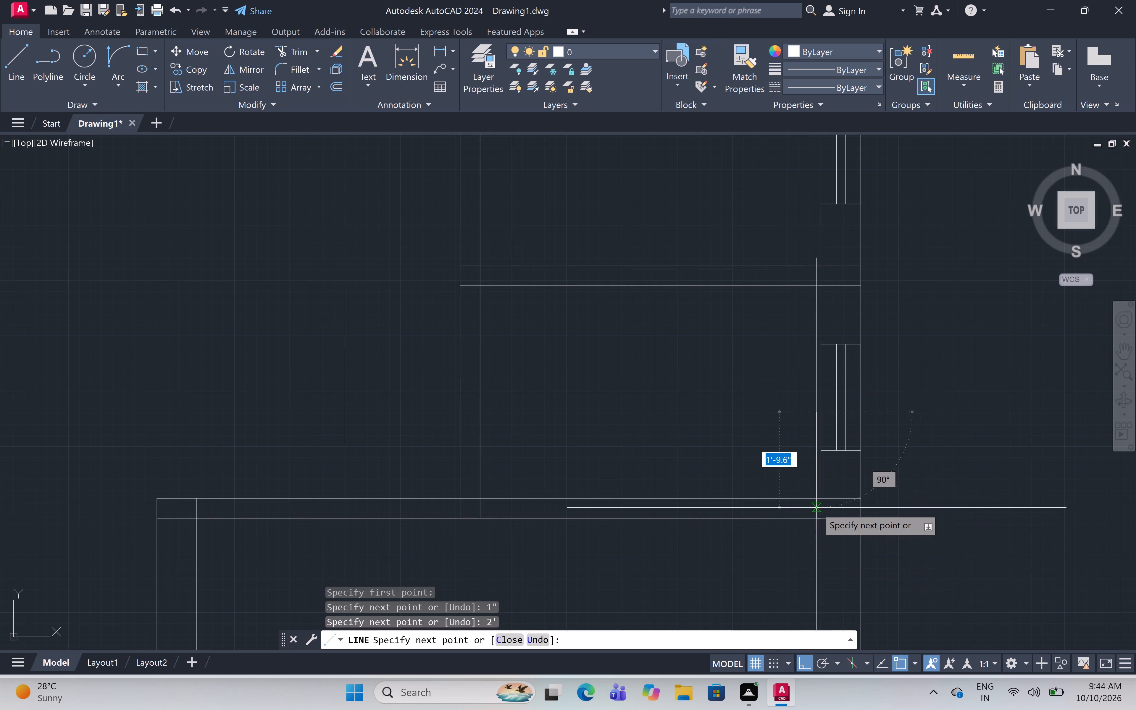
Continue from the leaf's base 2' west along the cross wall's south face, and close the opening north to the wall's north face.
{"action": "scroll", "coordinate": [816, 506], "scroll_direction": "up", "scroll_amount": 1}
{"action": "left_click", "coordinate": [816, 525]}
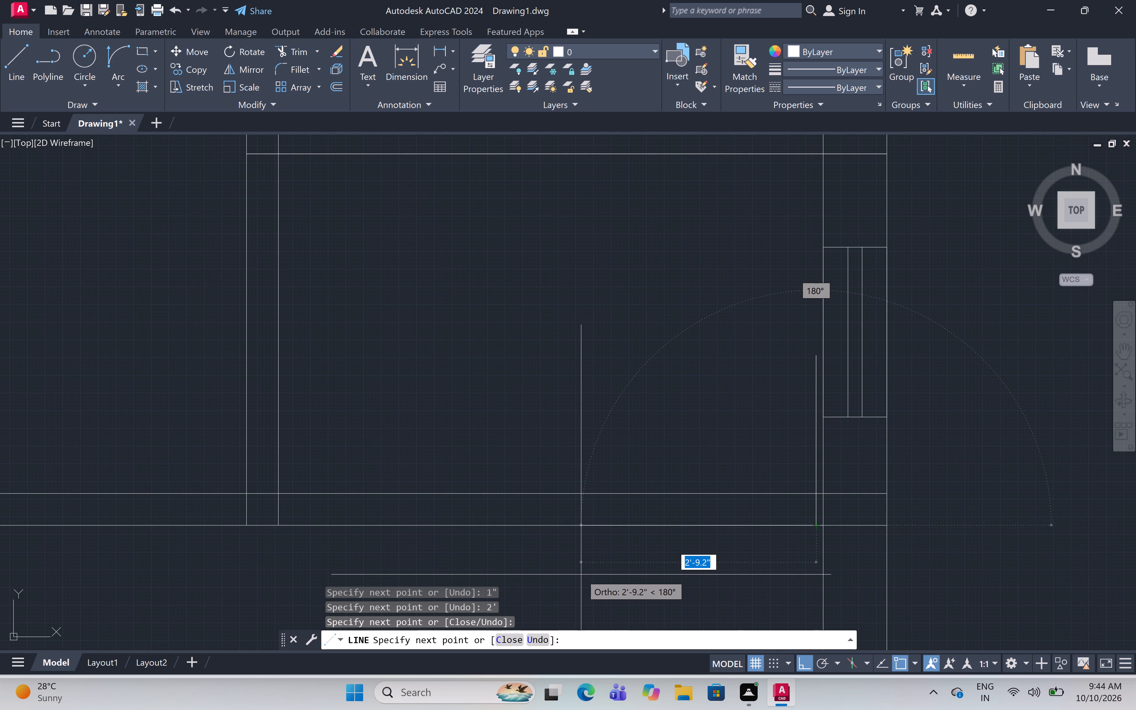
{"action": "key", "text": "2"}
{"action": "key", "text": "apostrophe"}
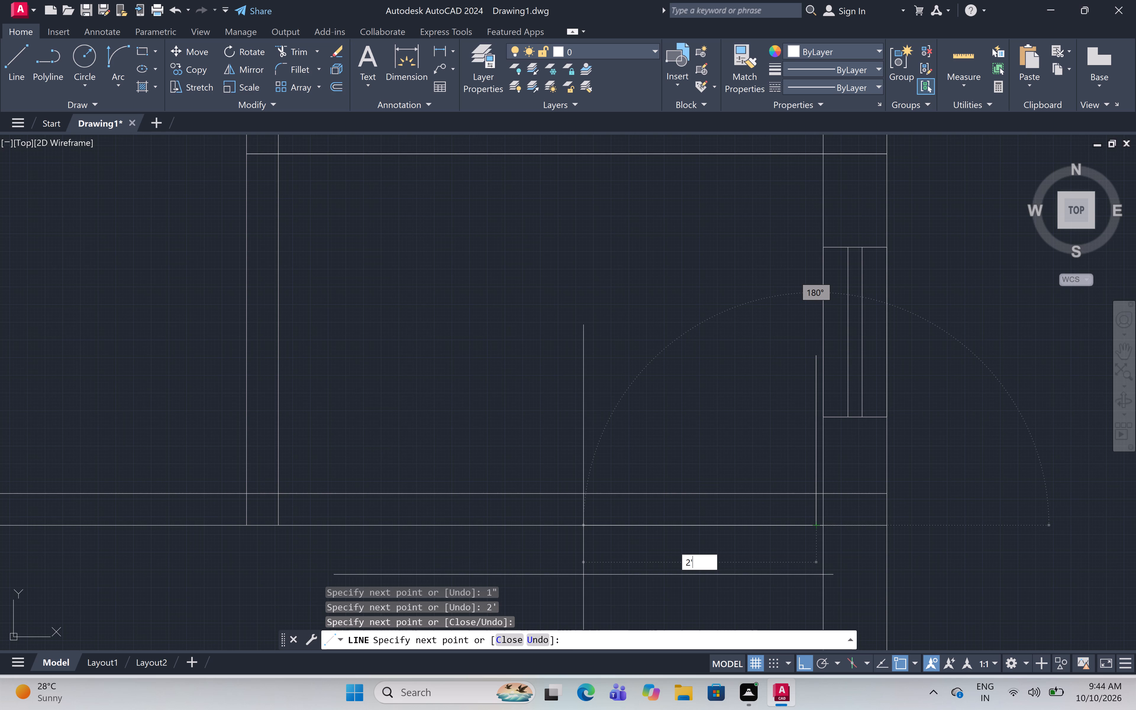
{"action": "key", "text": "space"}
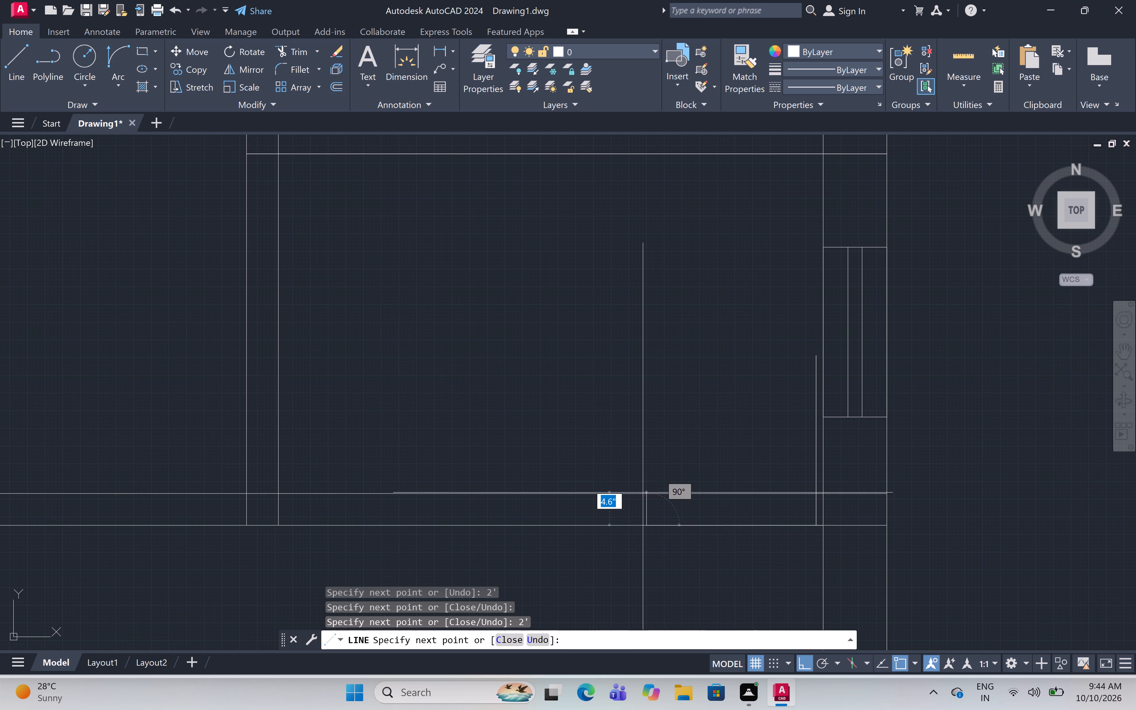
{"action": "left_click", "coordinate": [646, 492]}
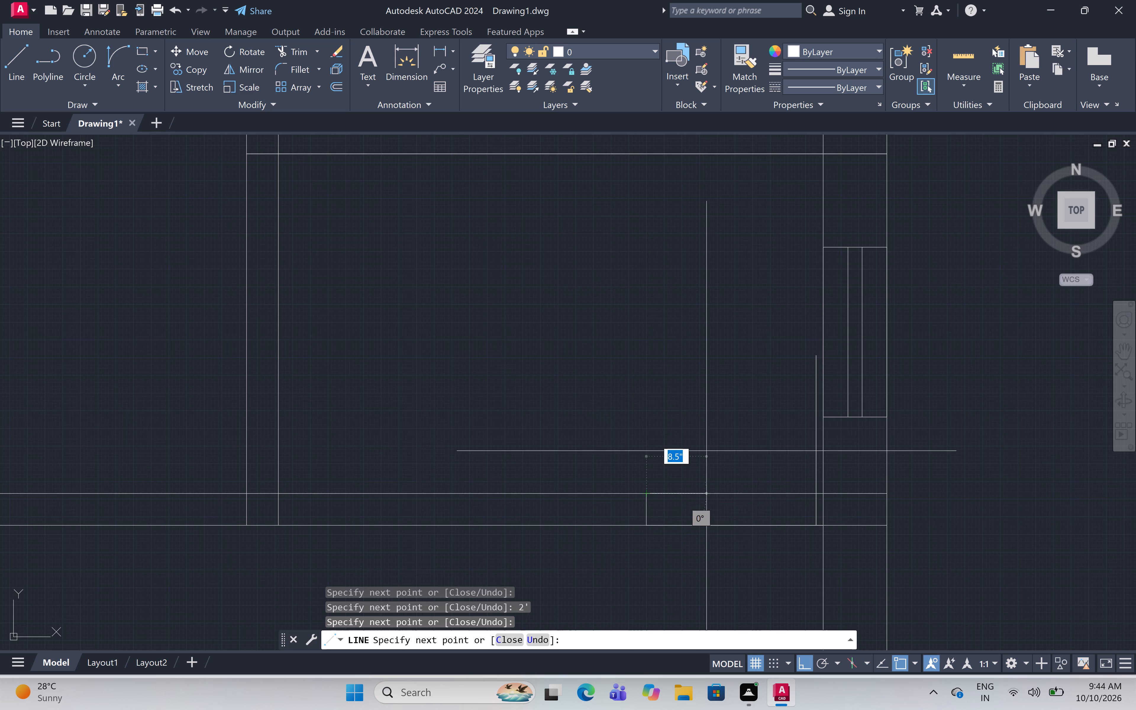
{"action": "key", "text": "Escape"}
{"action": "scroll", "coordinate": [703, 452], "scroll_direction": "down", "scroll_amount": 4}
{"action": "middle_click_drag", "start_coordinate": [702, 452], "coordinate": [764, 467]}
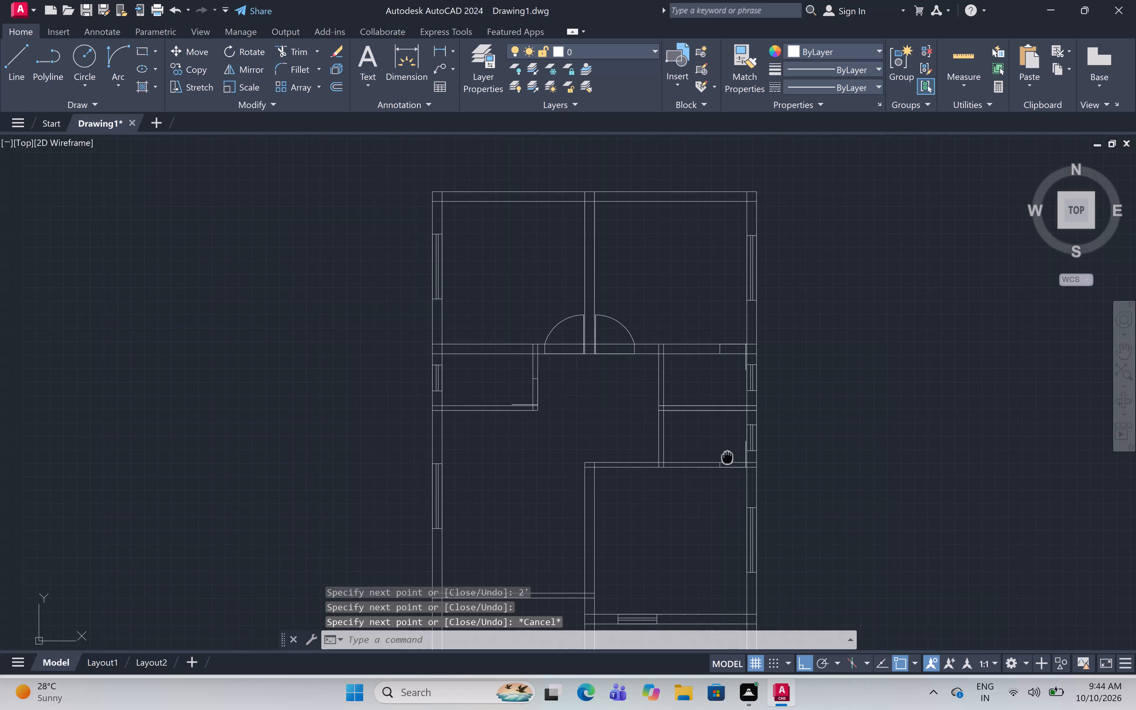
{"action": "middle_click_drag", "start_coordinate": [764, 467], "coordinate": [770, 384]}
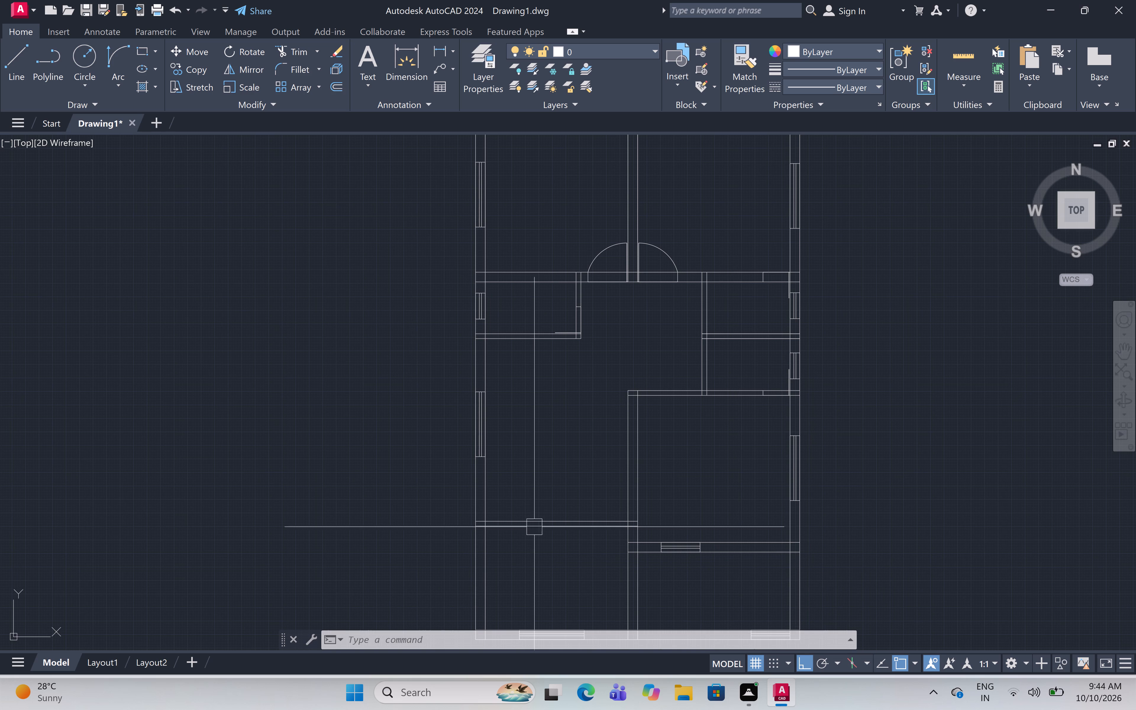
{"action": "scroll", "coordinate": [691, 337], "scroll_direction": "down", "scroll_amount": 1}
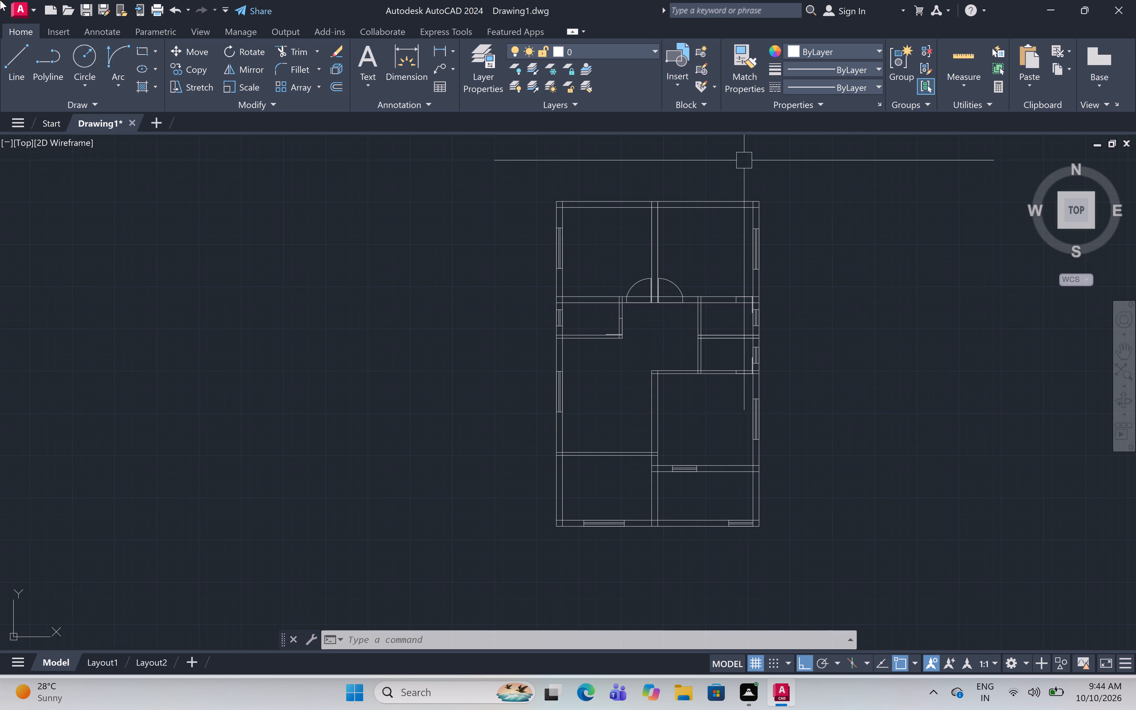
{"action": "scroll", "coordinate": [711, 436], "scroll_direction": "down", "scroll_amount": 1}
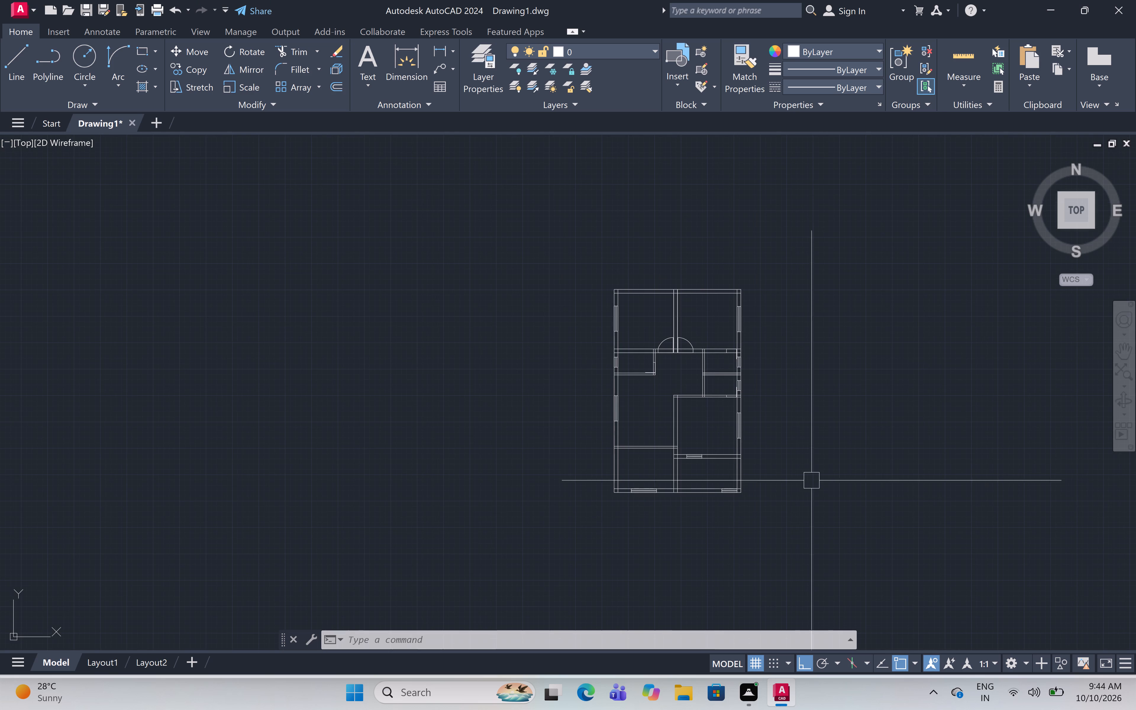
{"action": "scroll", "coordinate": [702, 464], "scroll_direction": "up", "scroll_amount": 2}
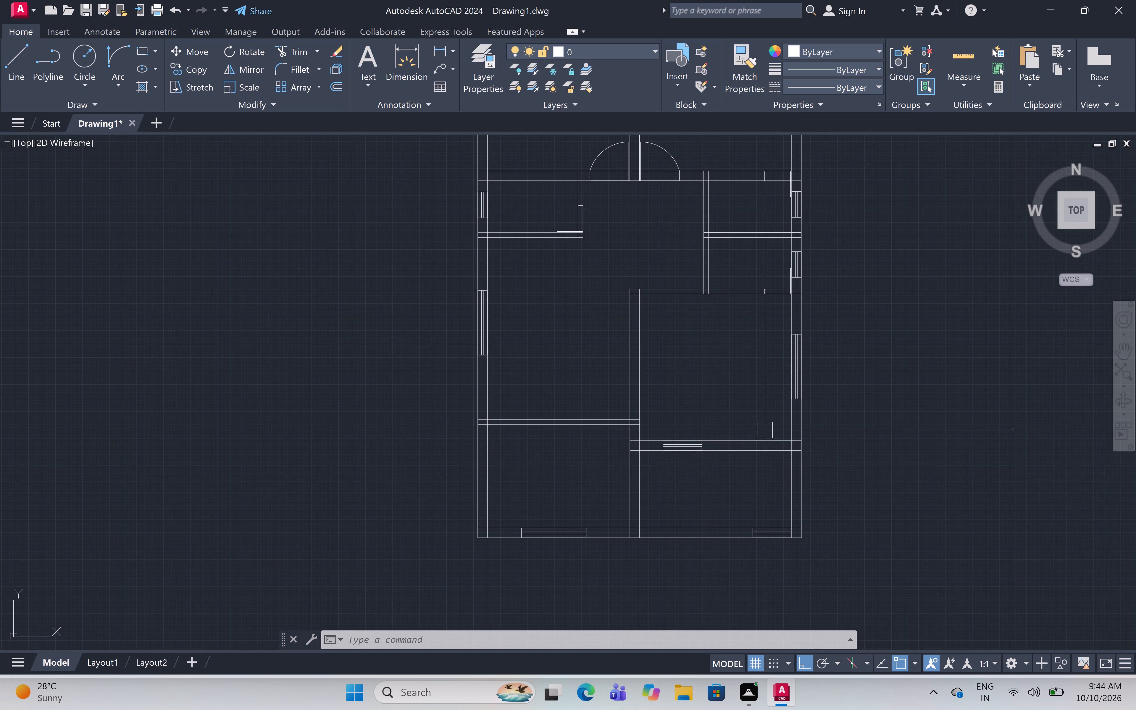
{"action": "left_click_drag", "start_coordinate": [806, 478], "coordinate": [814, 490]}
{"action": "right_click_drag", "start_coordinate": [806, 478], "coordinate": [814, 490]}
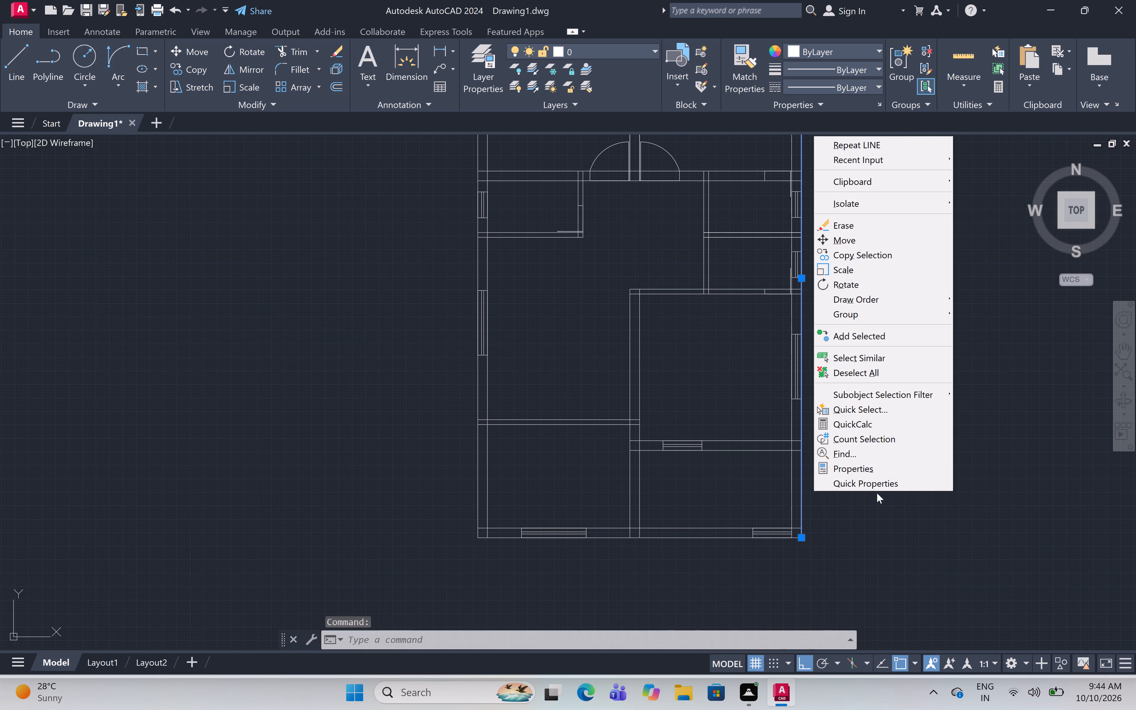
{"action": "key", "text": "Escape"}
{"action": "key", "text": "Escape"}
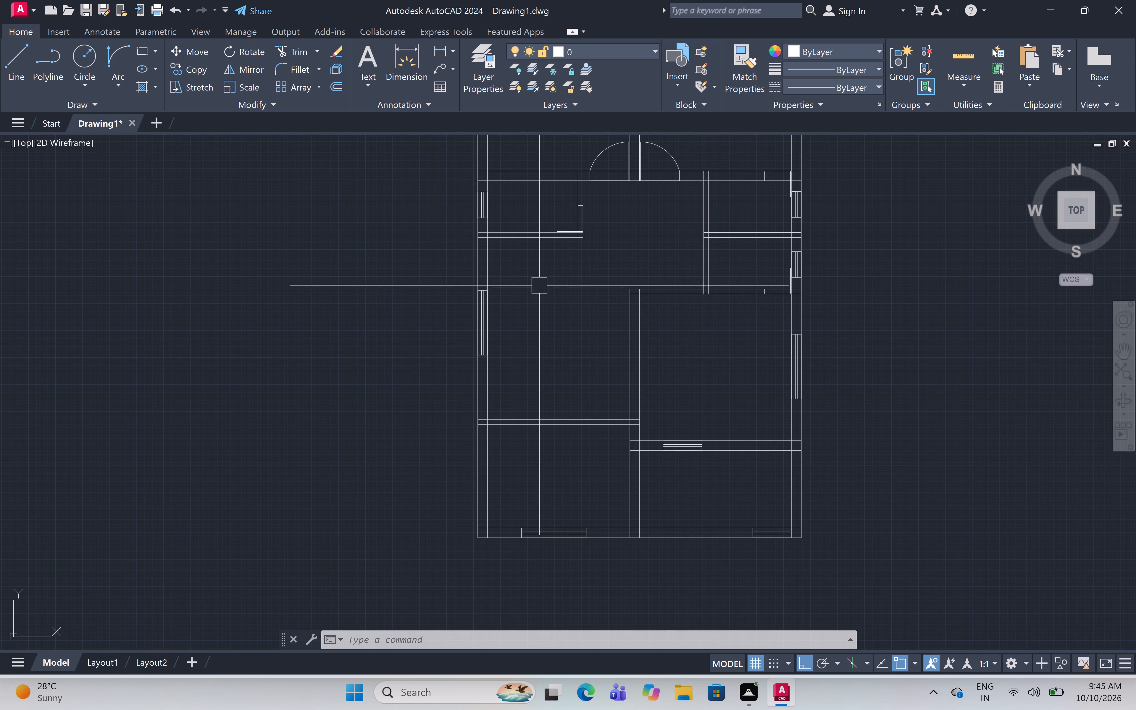
Draw lines 1" east and 3' south from the large southeast room's west wall, at its north wall's north face, marking the door leaf.
{"action": "scroll", "coordinate": [651, 282], "scroll_direction": "up", "scroll_amount": 3}
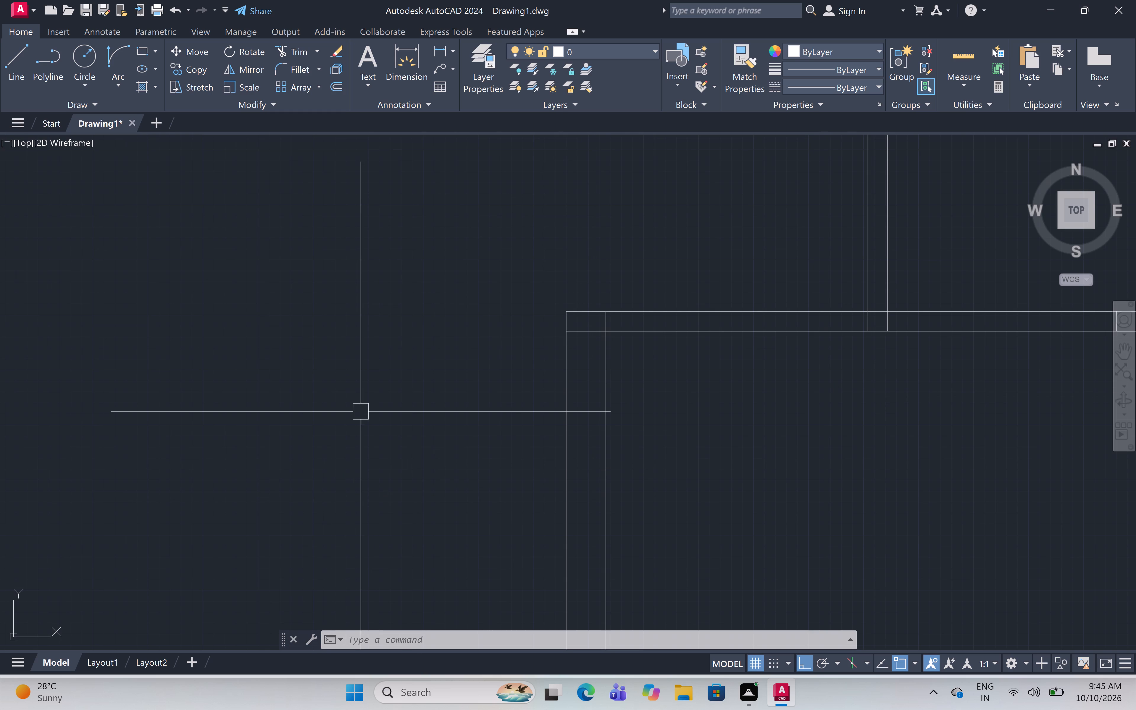
{"action": "scroll", "coordinate": [527, 280], "scroll_direction": "down", "scroll_amount": 2}
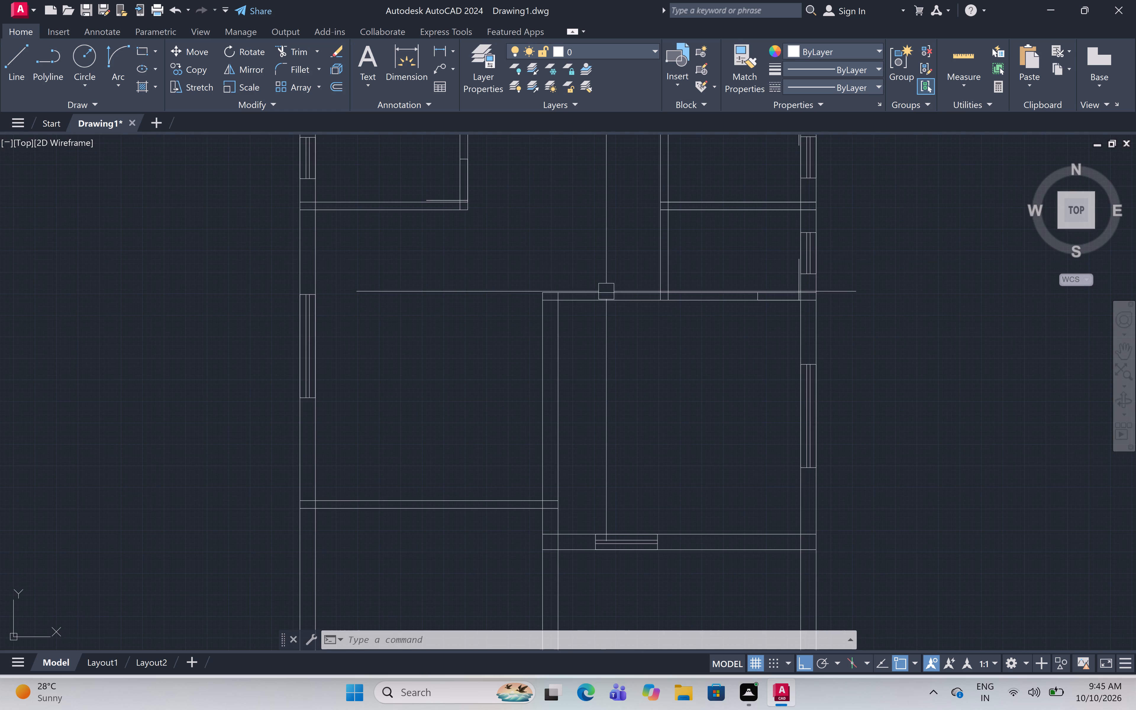
{"action": "scroll", "coordinate": [568, 297], "scroll_direction": "up", "scroll_amount": 4}
{"action": "scroll", "coordinate": [617, 238], "scroll_direction": "down", "scroll_amount": 1}
{"action": "middle_click_drag", "start_coordinate": [615, 236], "coordinate": [572, 251]}
{"action": "scroll", "coordinate": [572, 252], "scroll_direction": "down", "scroll_amount": 1}
{"action": "middle_click_drag", "start_coordinate": [572, 253], "coordinate": [551, 351]}
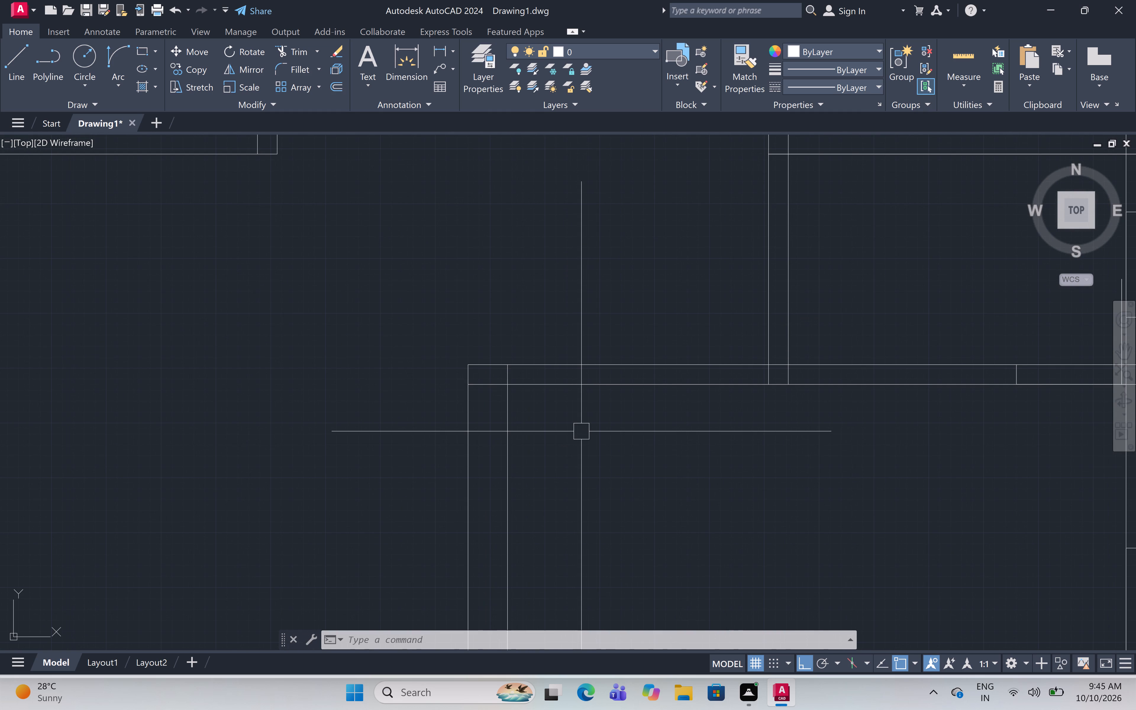
{"action": "key", "text": "k"}
{"action": "key", "text": "BackSpace"}
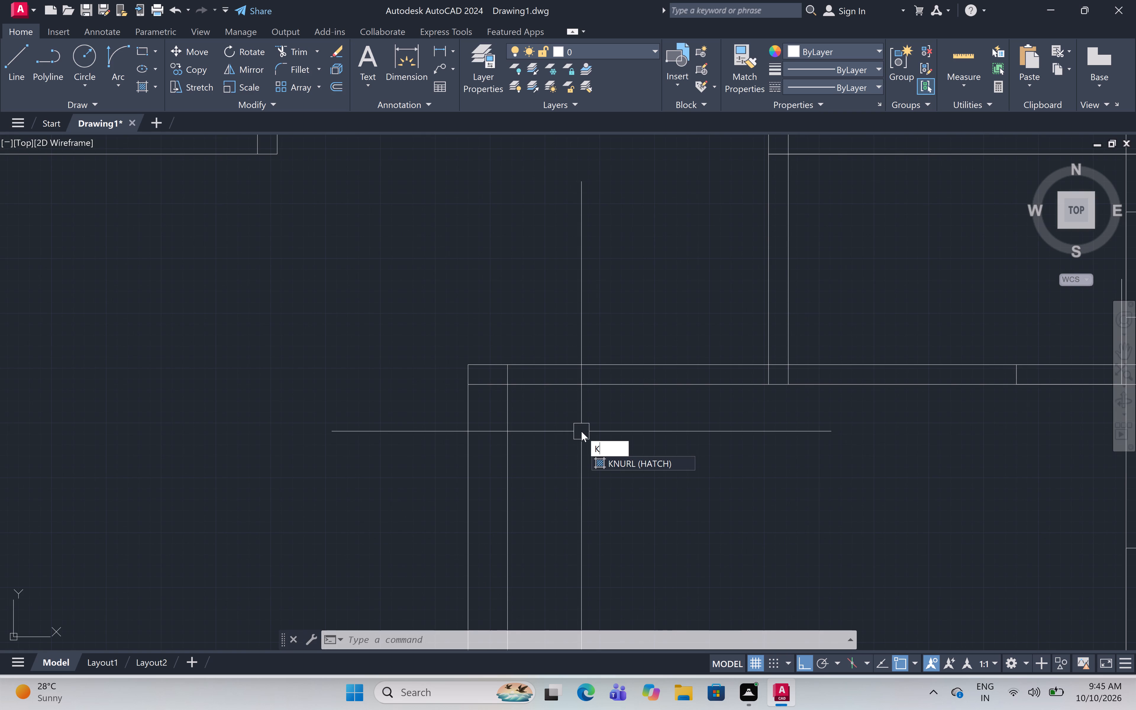
{"action": "key", "text": "BackSpace"}
{"action": "type", "text": "l"}
{"action": "key", "text": "space"}
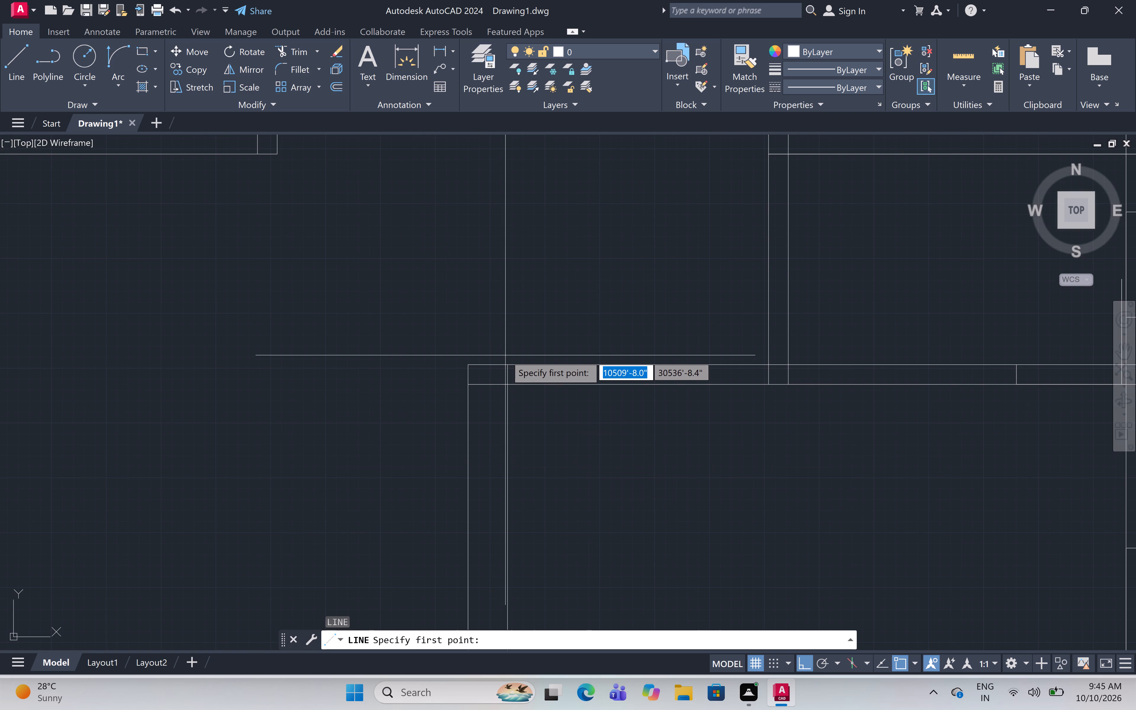
{"action": "left_click", "coordinate": [509, 362]}
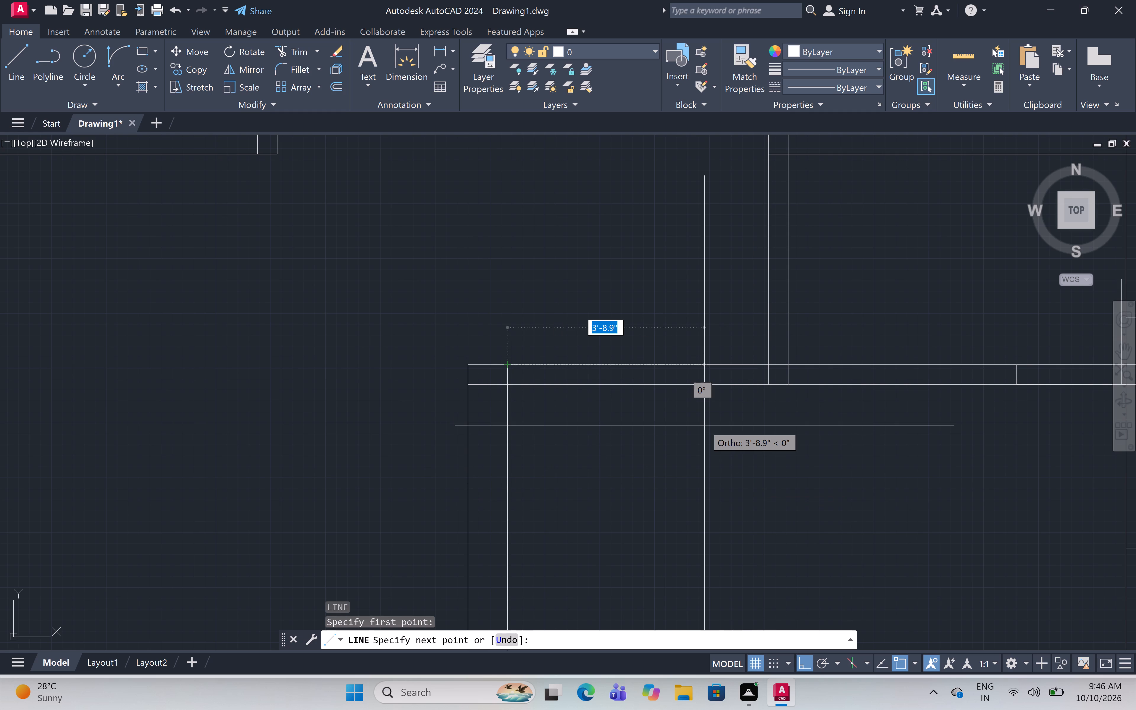
{"action": "key", "text": "1"}
{"action": "key", "text": "shift+quotedbl"}
{"action": "key", "text": "space"}
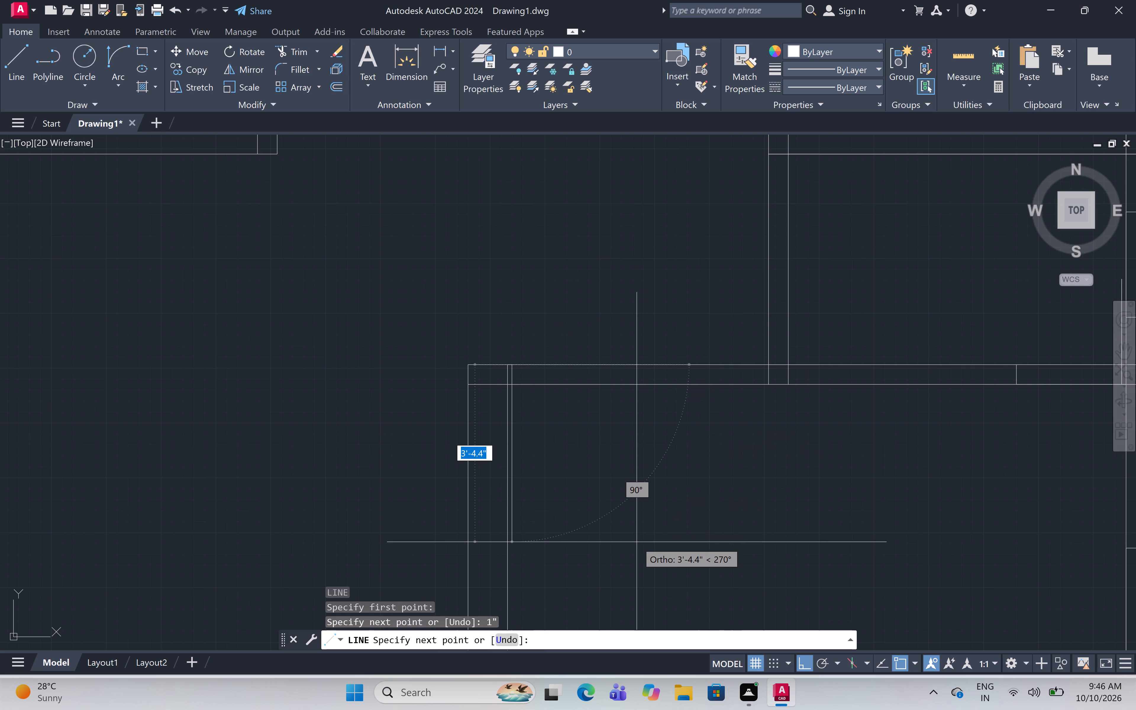
{"action": "key", "text": "3"}
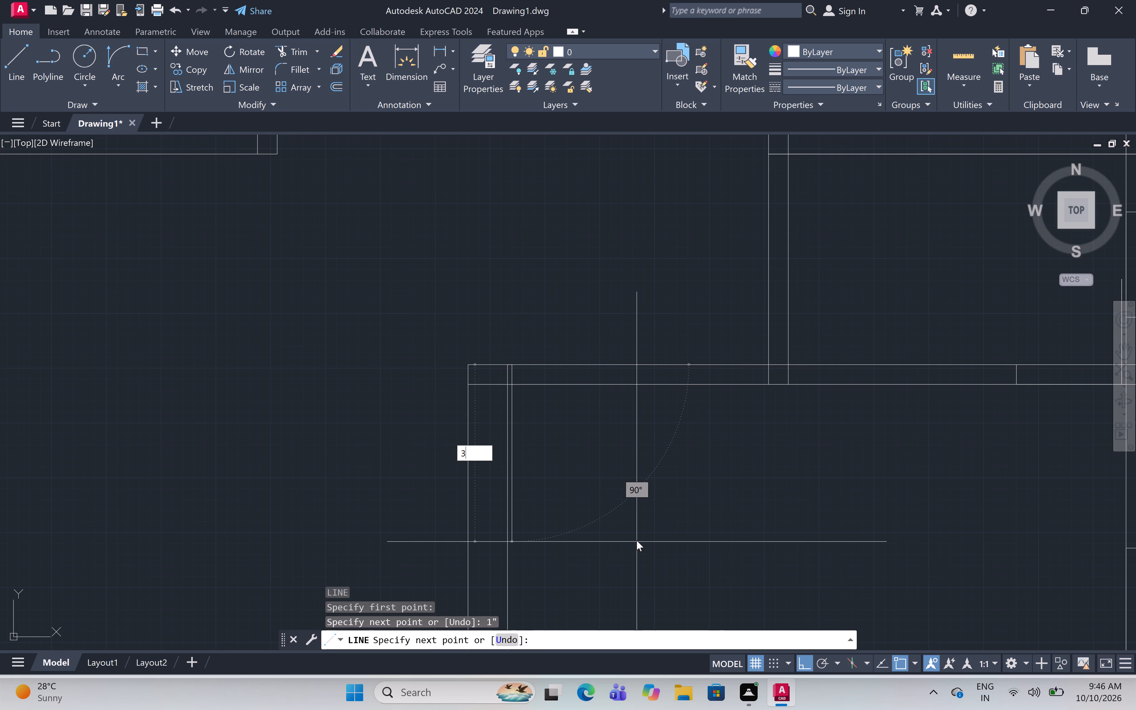
{"action": "type", "text": "'"}
{"action": "key", "text": "space"}
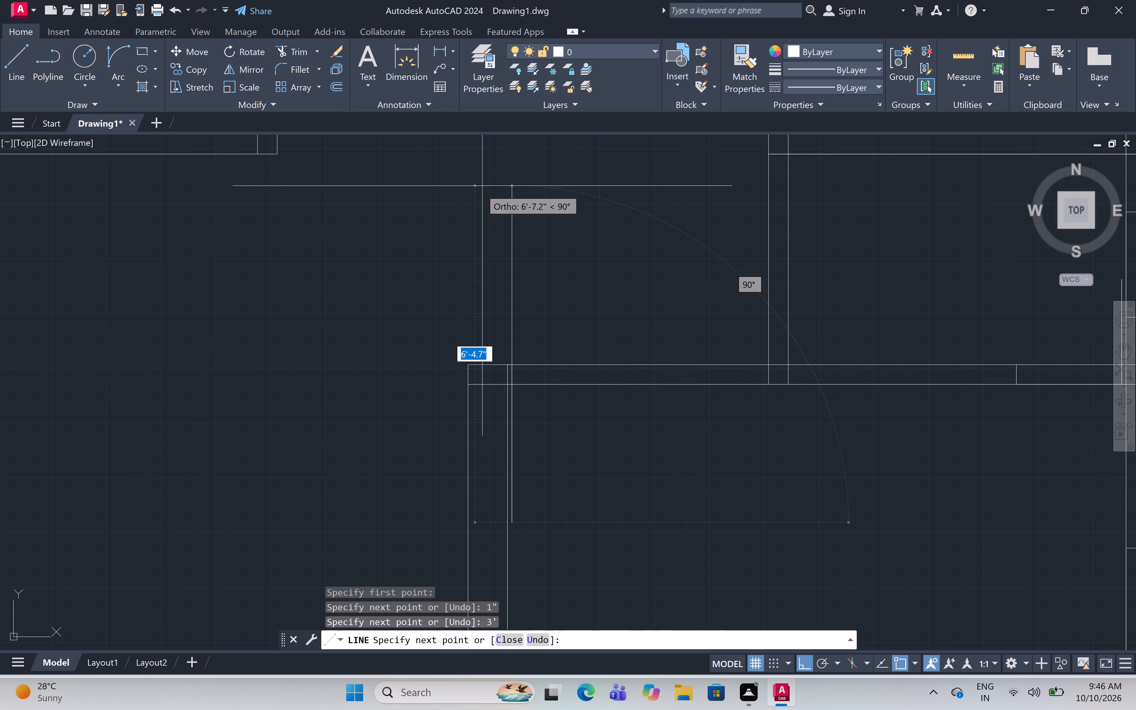
Continue from the leaf's base 3' east along the north wall's north face, and close the opening south to the wall's south face.
{"action": "scroll", "coordinate": [511, 367], "scroll_direction": "up", "scroll_amount": 3}
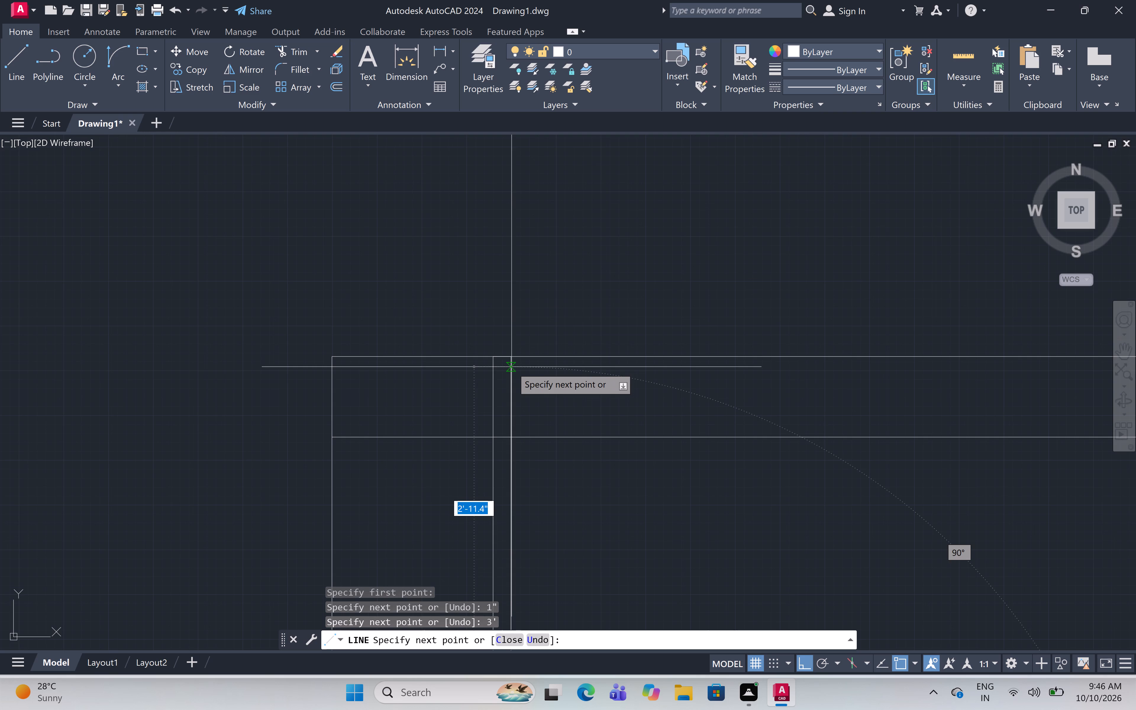
{"action": "left_click", "coordinate": [513, 353]}
{"action": "middle_click_drag", "start_coordinate": [818, 351], "coordinate": [627, 270]}
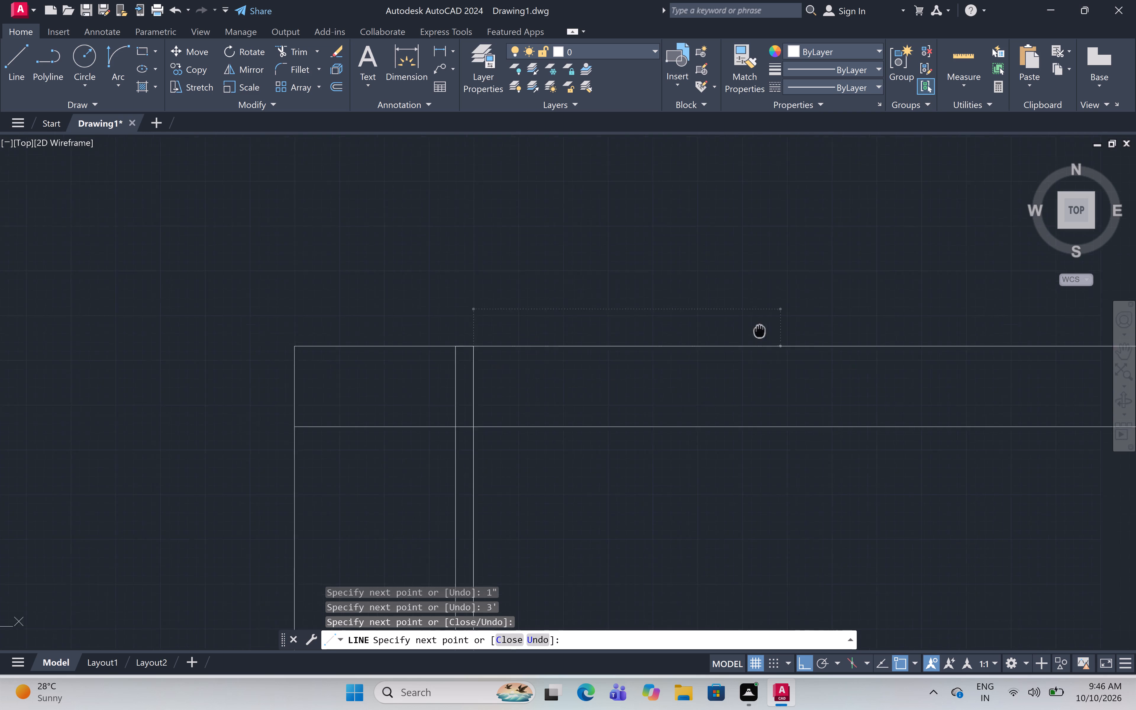
{"action": "middle_click_drag", "start_coordinate": [627, 270], "coordinate": [579, 250]}
{"action": "scroll", "coordinate": [579, 250], "scroll_direction": "down", "scroll_amount": 2}
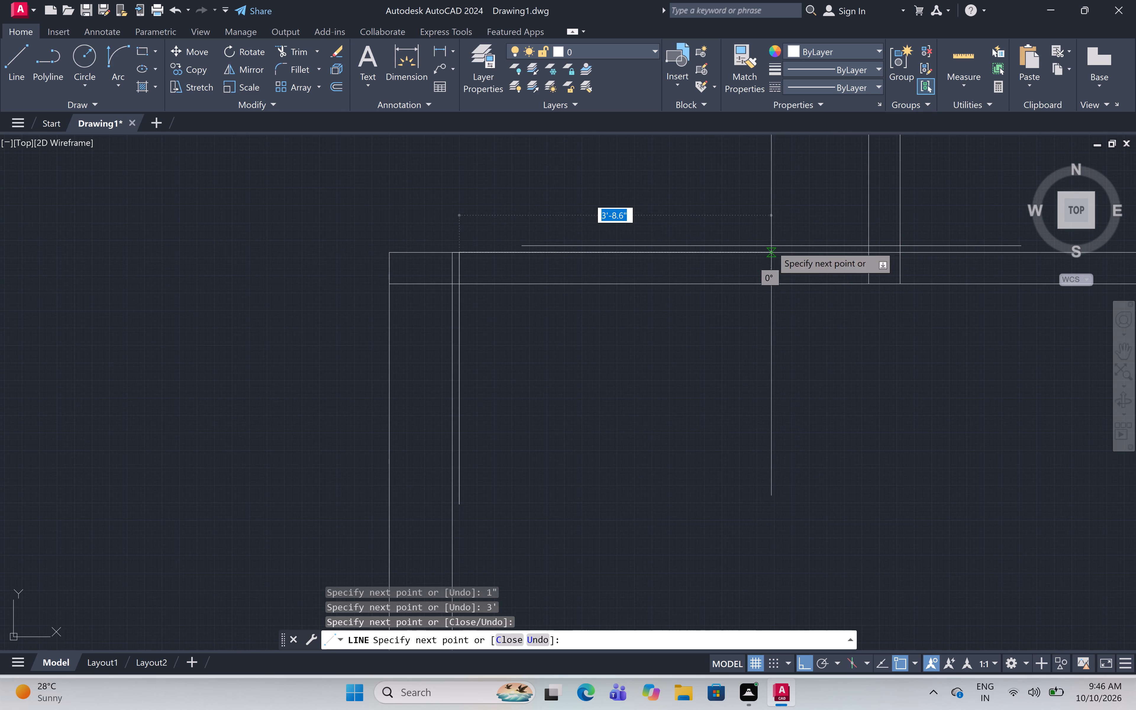
{"action": "key", "text": "3"}
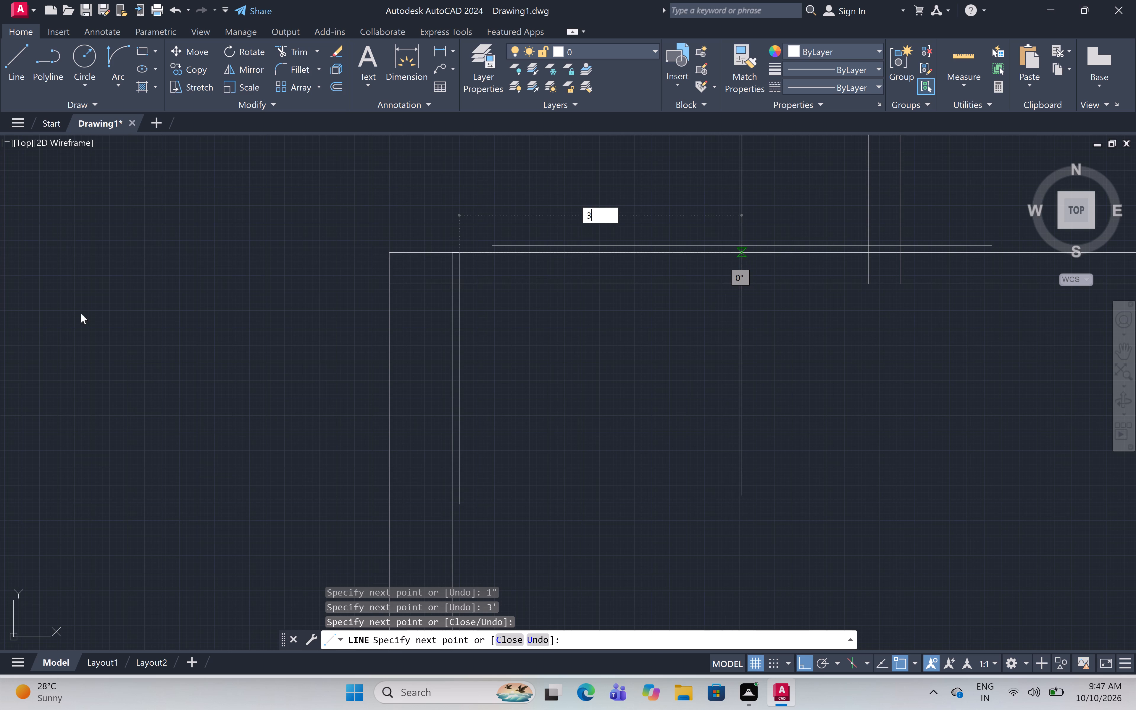
{"action": "key", "text": "Escape"}
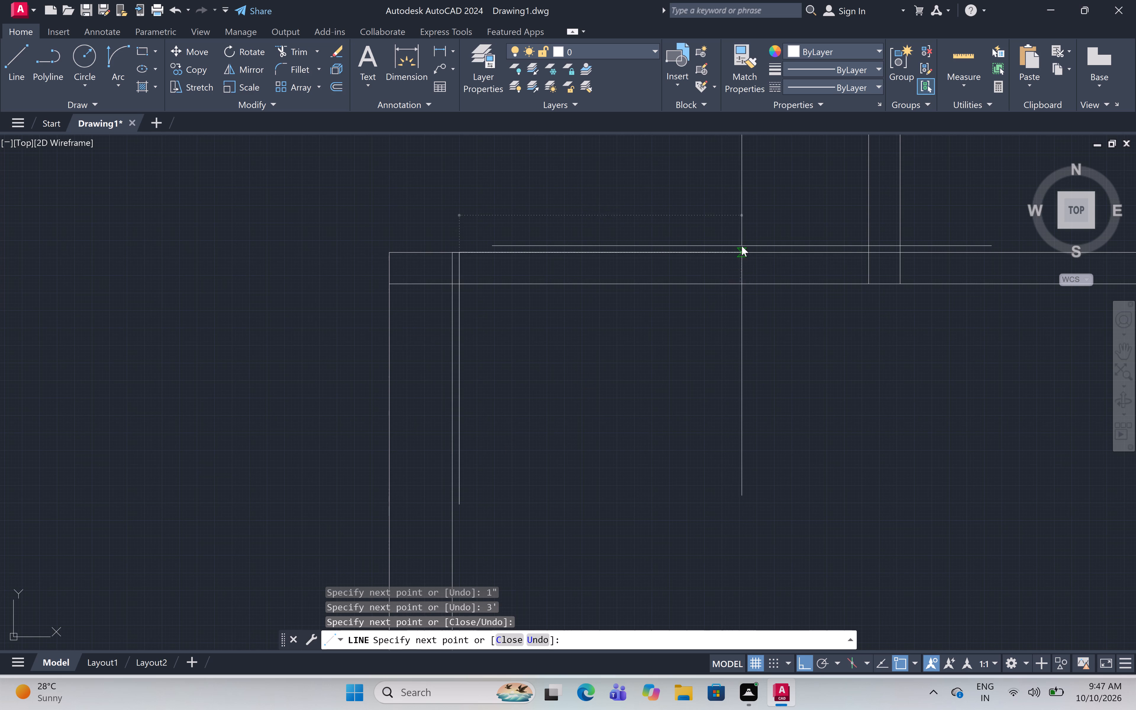
{"action": "key", "text": "3"}
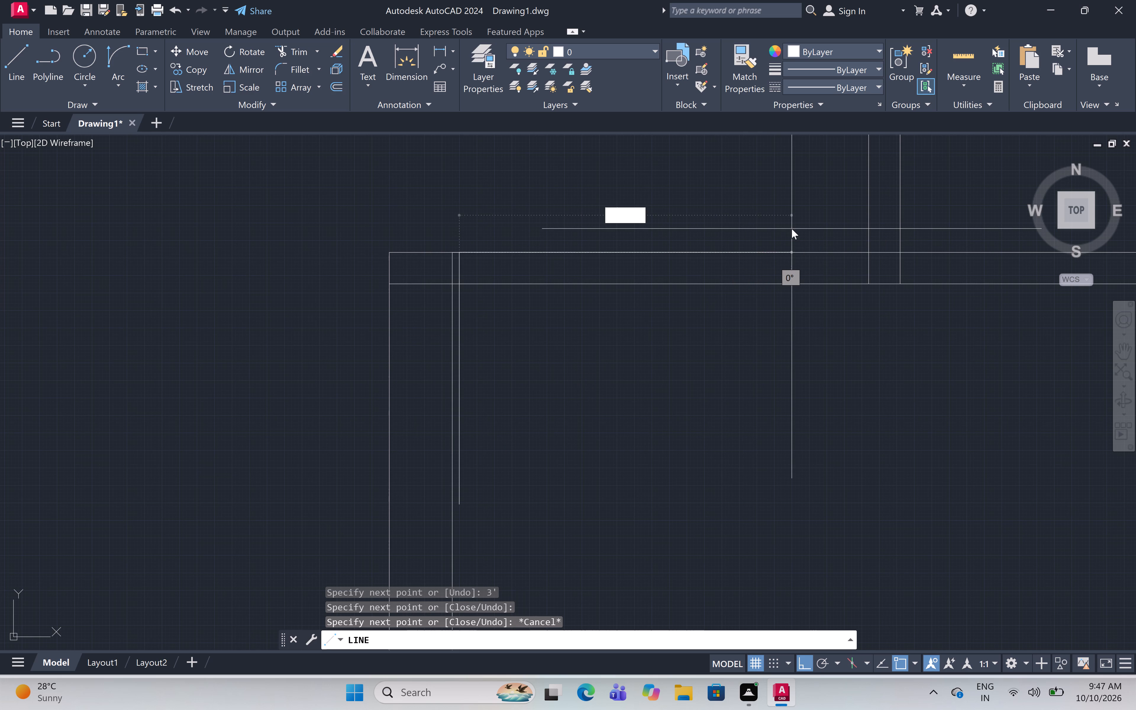
{"action": "type", "text": "'"}
{"action": "key", "text": "space"}
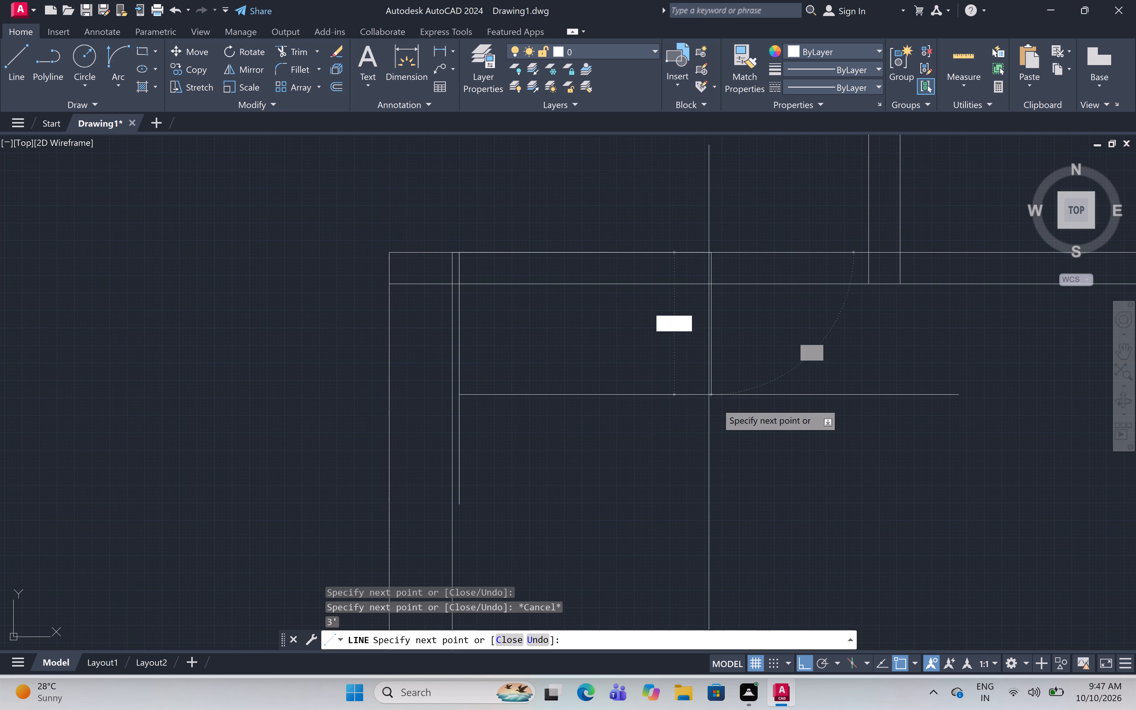
{"action": "left_click", "coordinate": [714, 283]}
{"action": "key", "text": "Escape"}
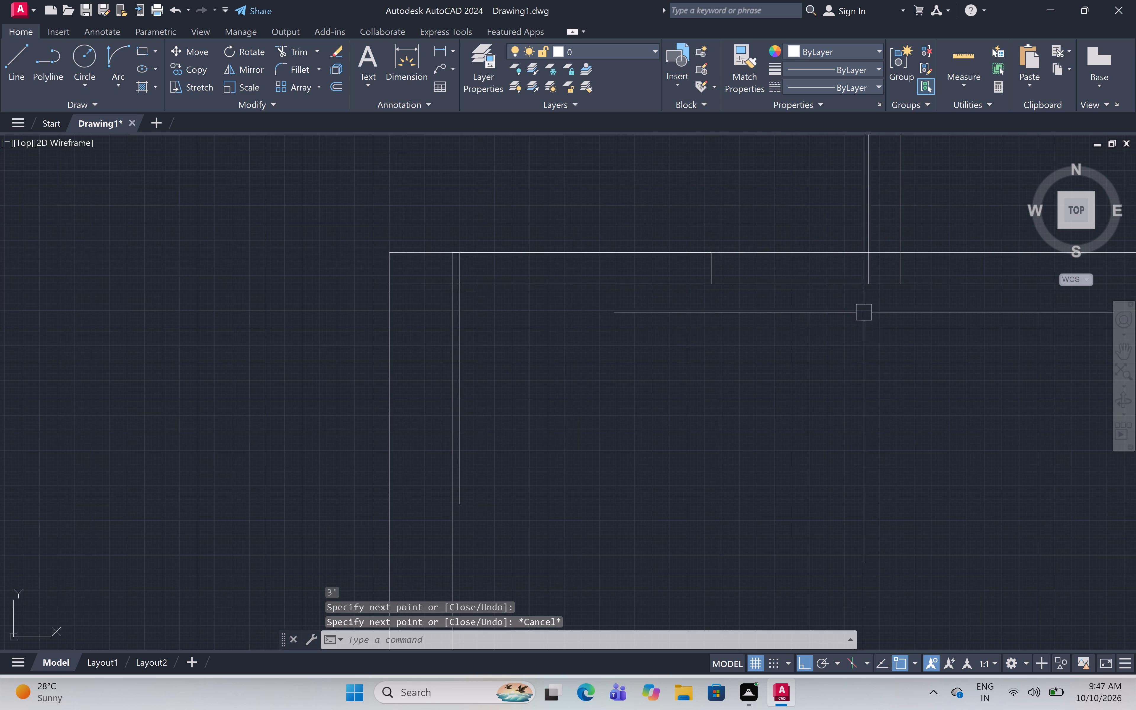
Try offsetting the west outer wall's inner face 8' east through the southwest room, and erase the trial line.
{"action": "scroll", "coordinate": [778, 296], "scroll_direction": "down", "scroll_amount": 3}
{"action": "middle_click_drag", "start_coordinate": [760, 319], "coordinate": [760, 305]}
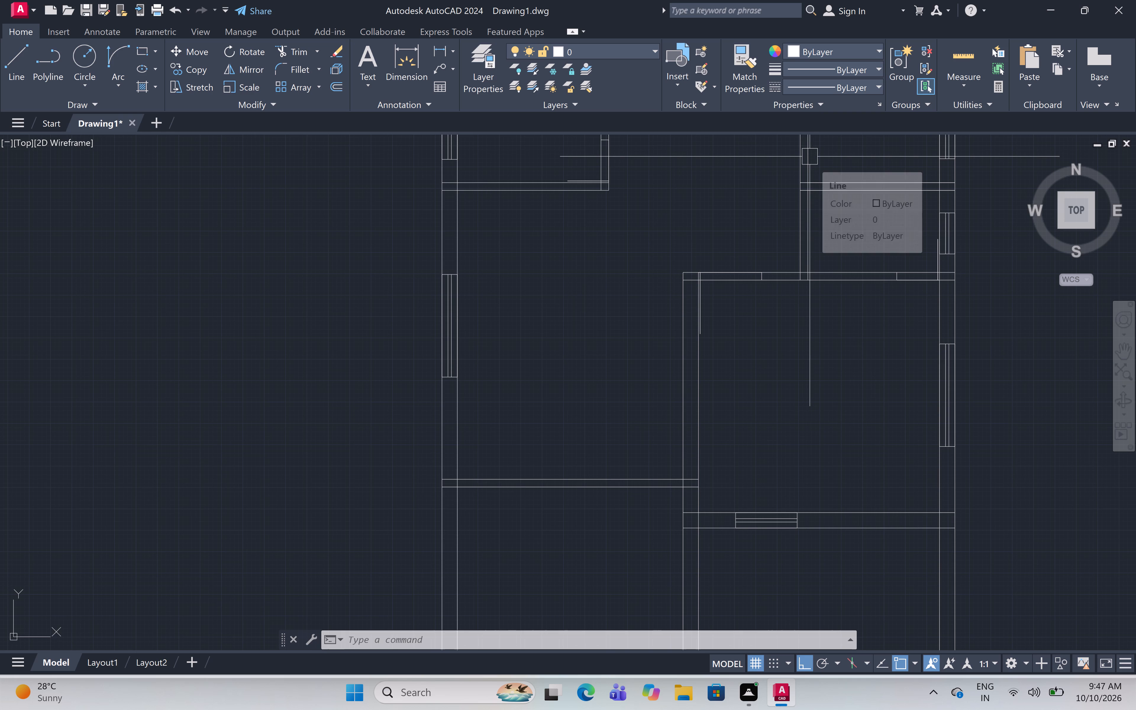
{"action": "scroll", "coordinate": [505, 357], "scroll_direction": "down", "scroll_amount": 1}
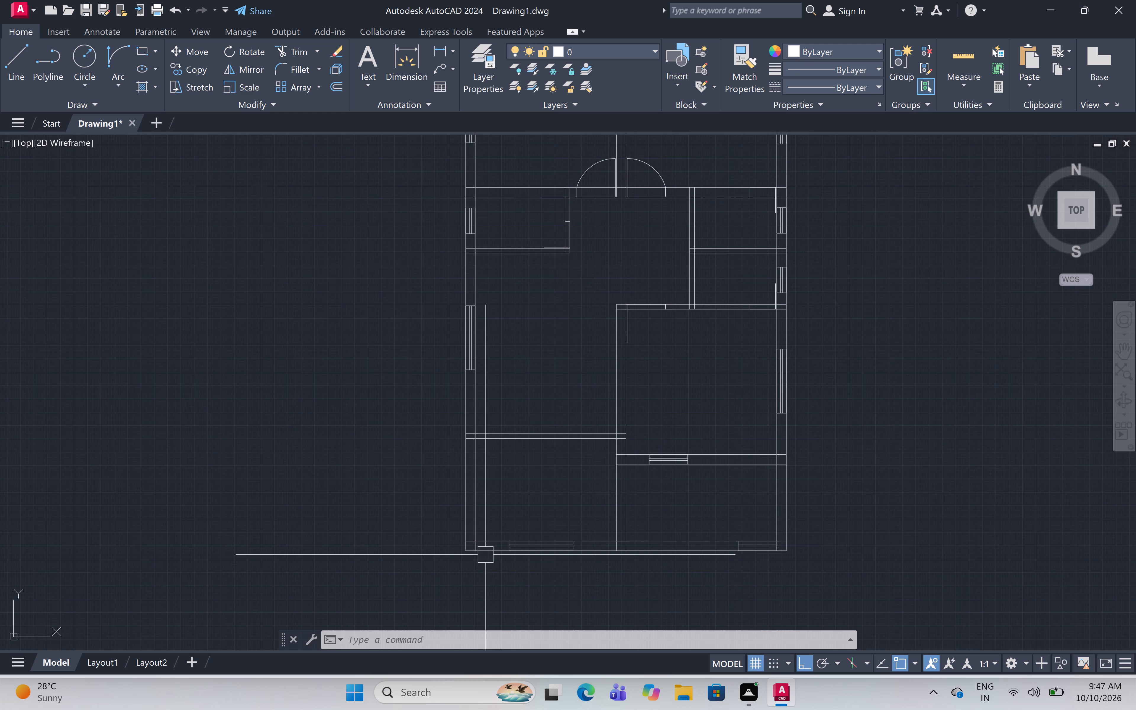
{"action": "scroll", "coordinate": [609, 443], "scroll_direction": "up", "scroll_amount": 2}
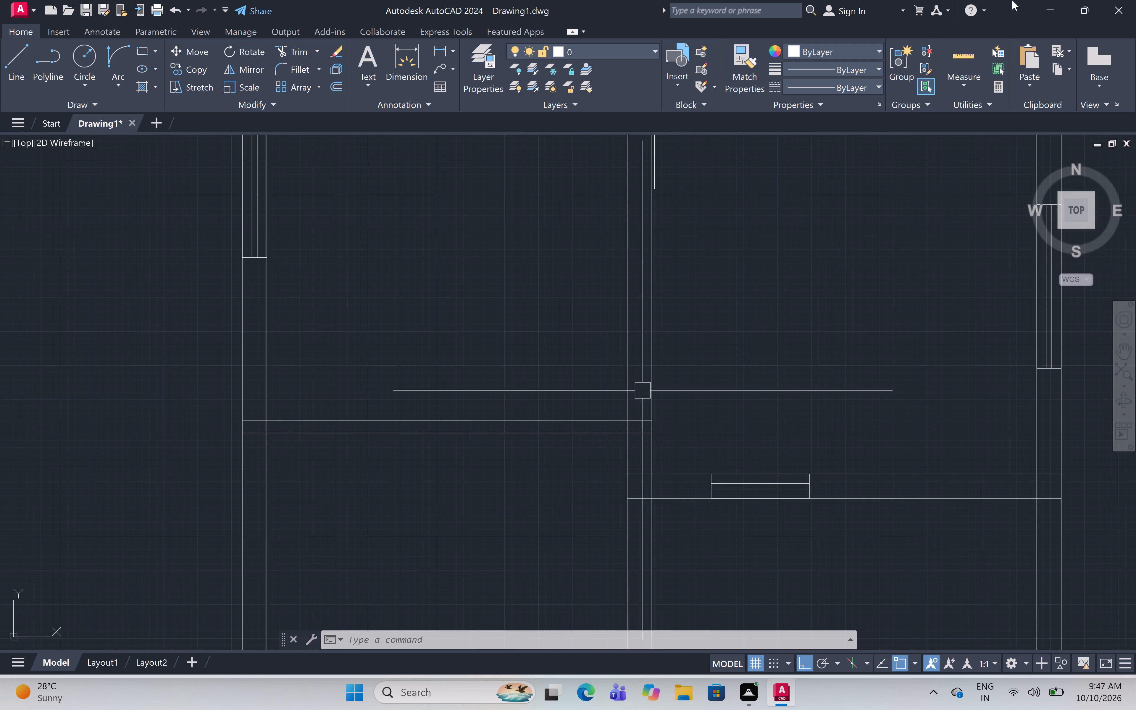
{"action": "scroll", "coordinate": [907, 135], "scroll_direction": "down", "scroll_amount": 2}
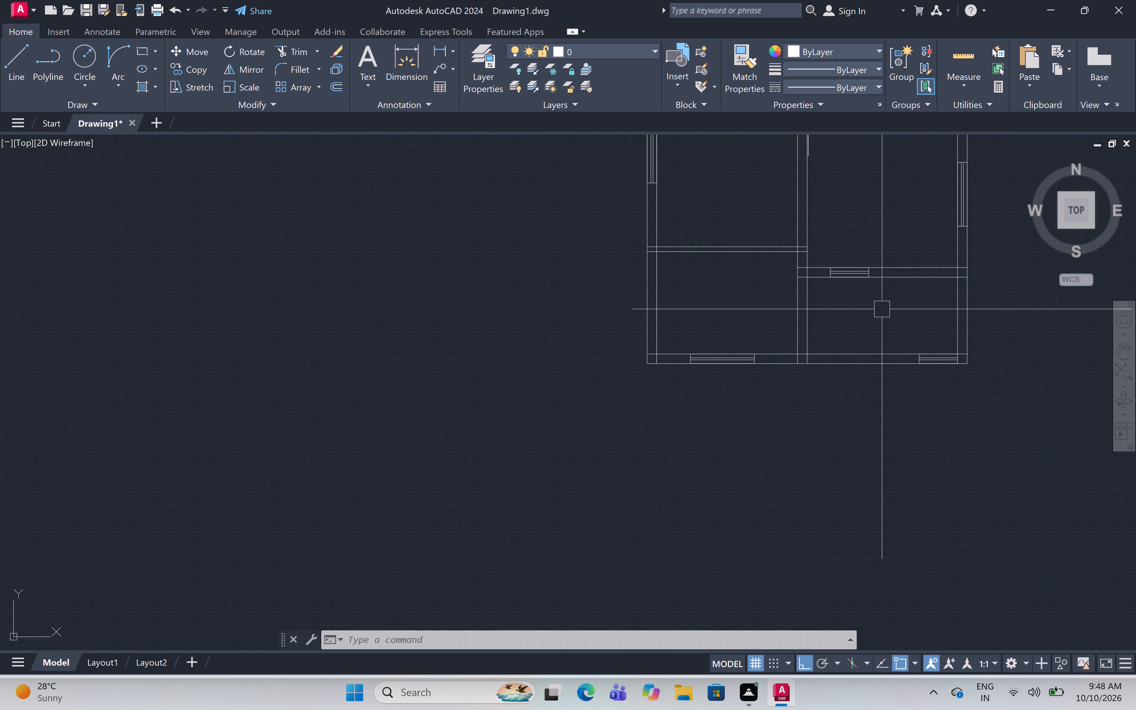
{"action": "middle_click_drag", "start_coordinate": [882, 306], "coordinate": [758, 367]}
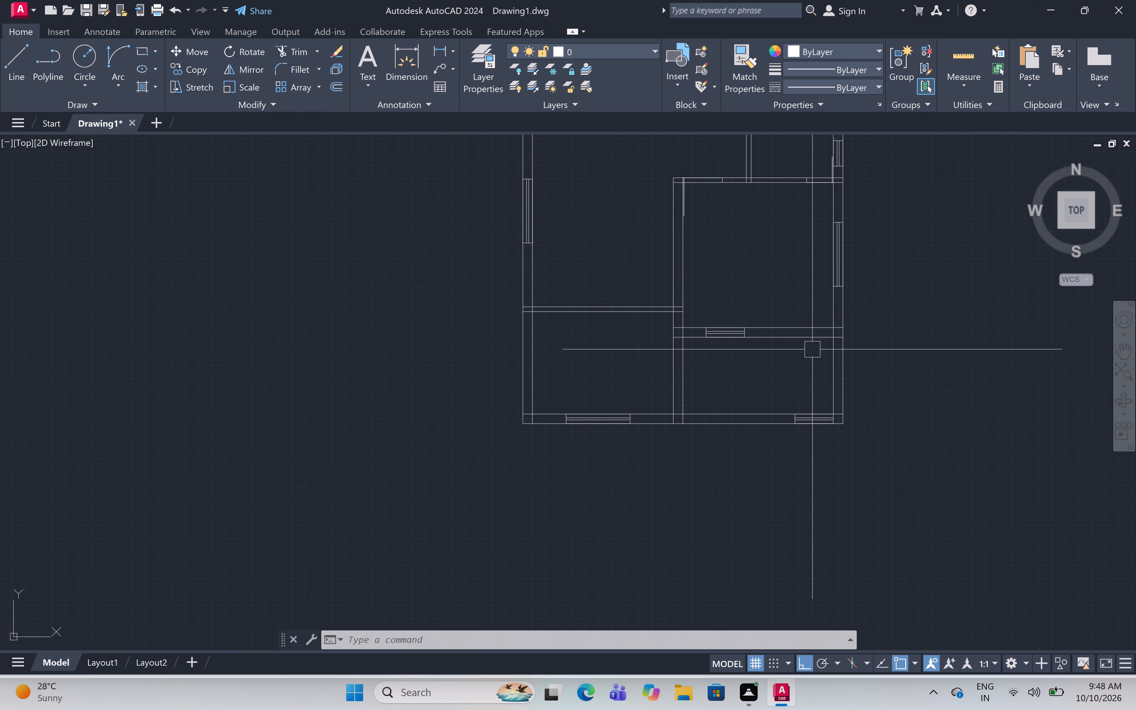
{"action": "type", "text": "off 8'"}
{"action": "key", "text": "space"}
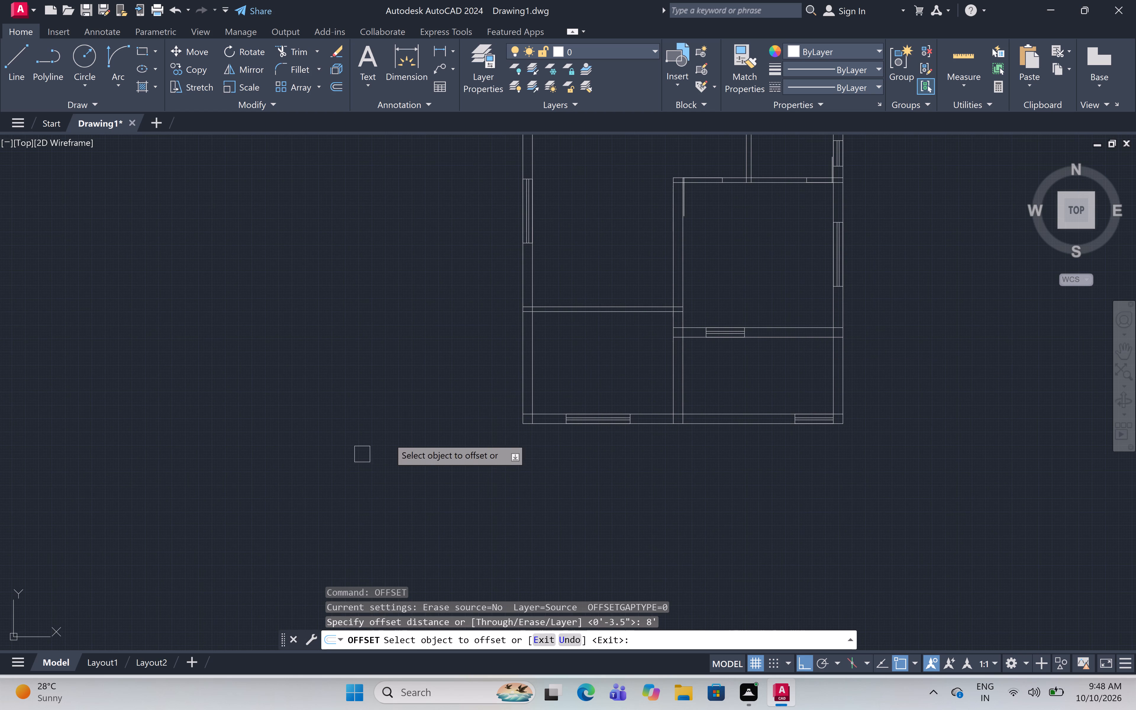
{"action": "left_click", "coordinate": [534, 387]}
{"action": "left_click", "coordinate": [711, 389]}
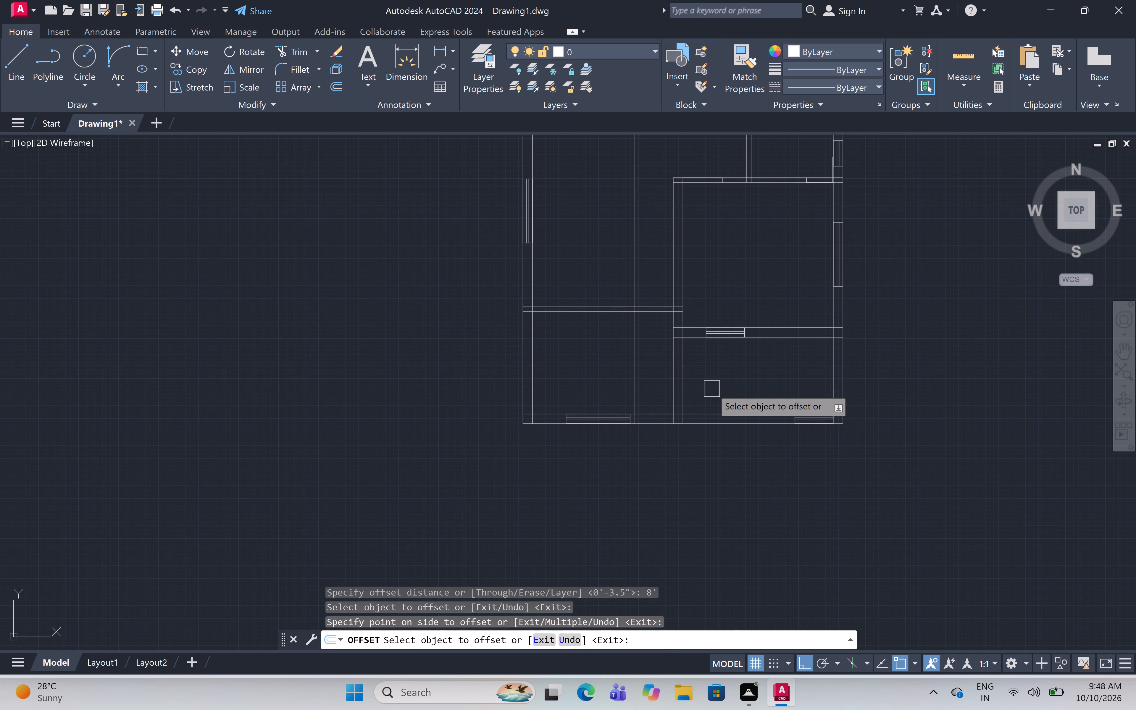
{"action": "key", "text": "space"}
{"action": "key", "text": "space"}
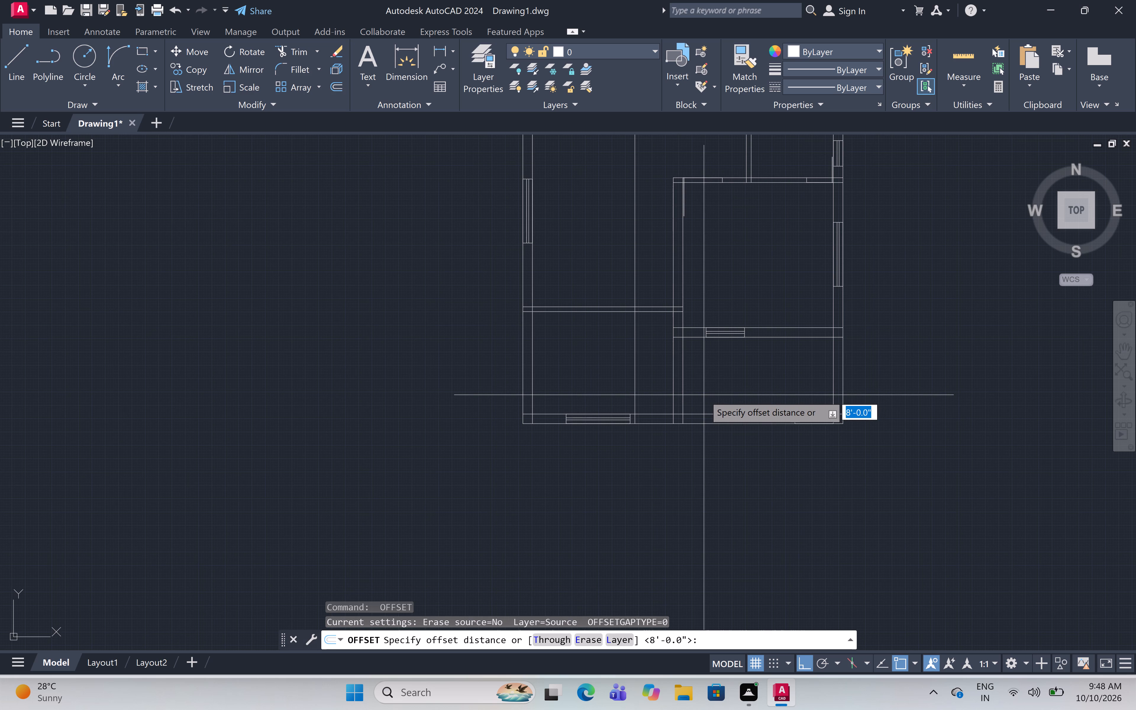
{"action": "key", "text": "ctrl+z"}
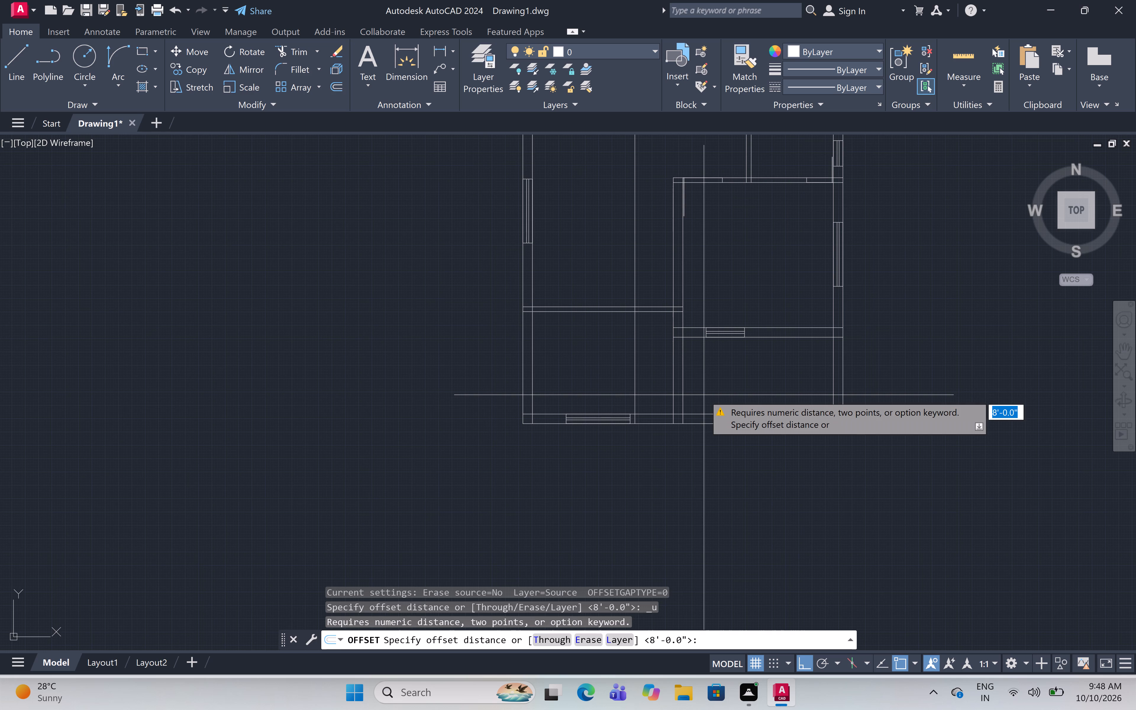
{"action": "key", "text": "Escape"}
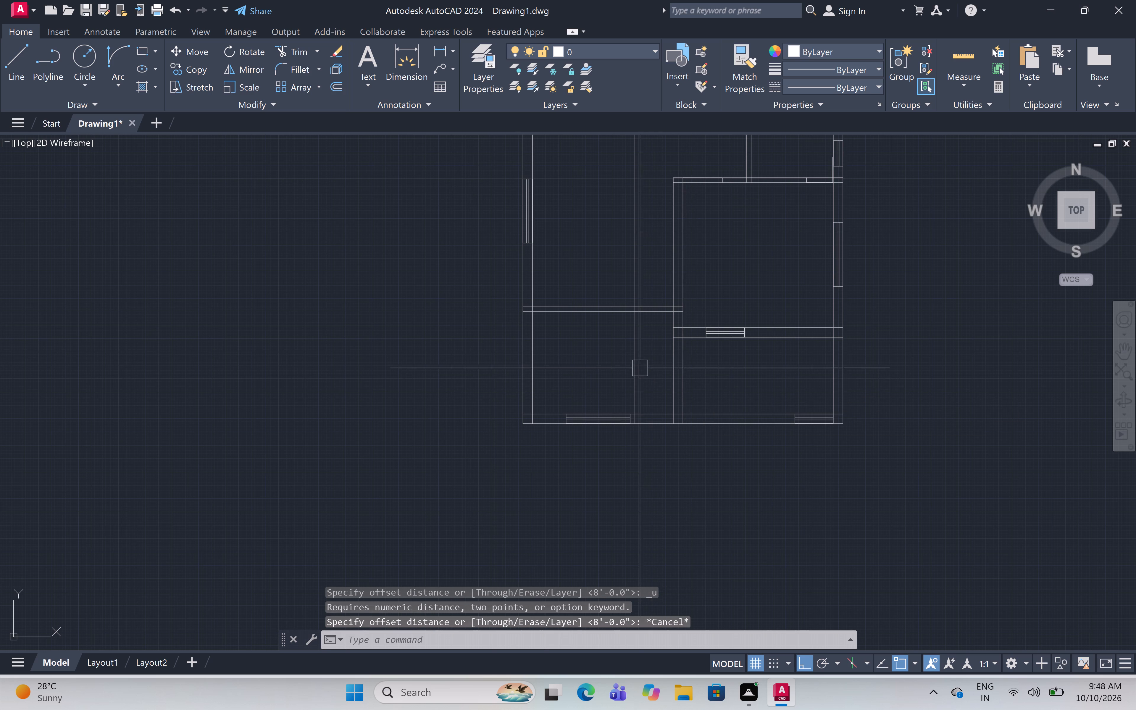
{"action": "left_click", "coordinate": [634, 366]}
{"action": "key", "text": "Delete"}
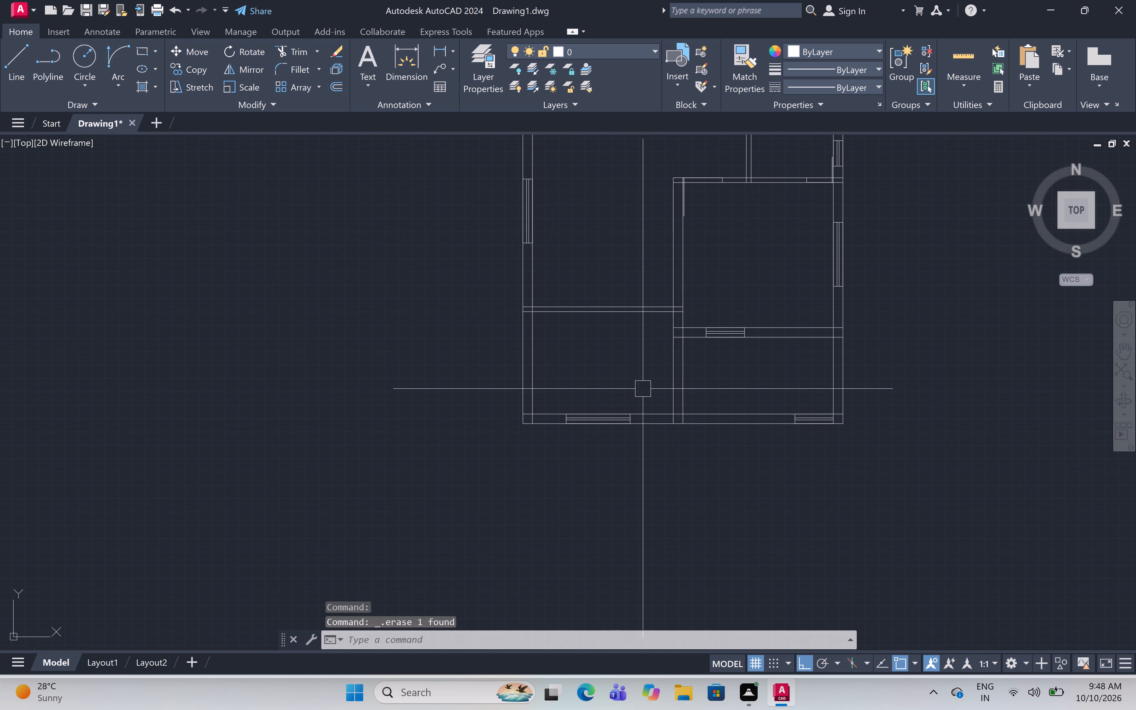
Offset the west outer wall's inner face 7' east, and offset the new line 4.5" farther east to form the southwest room's partition.
{"action": "key", "text": "o"}
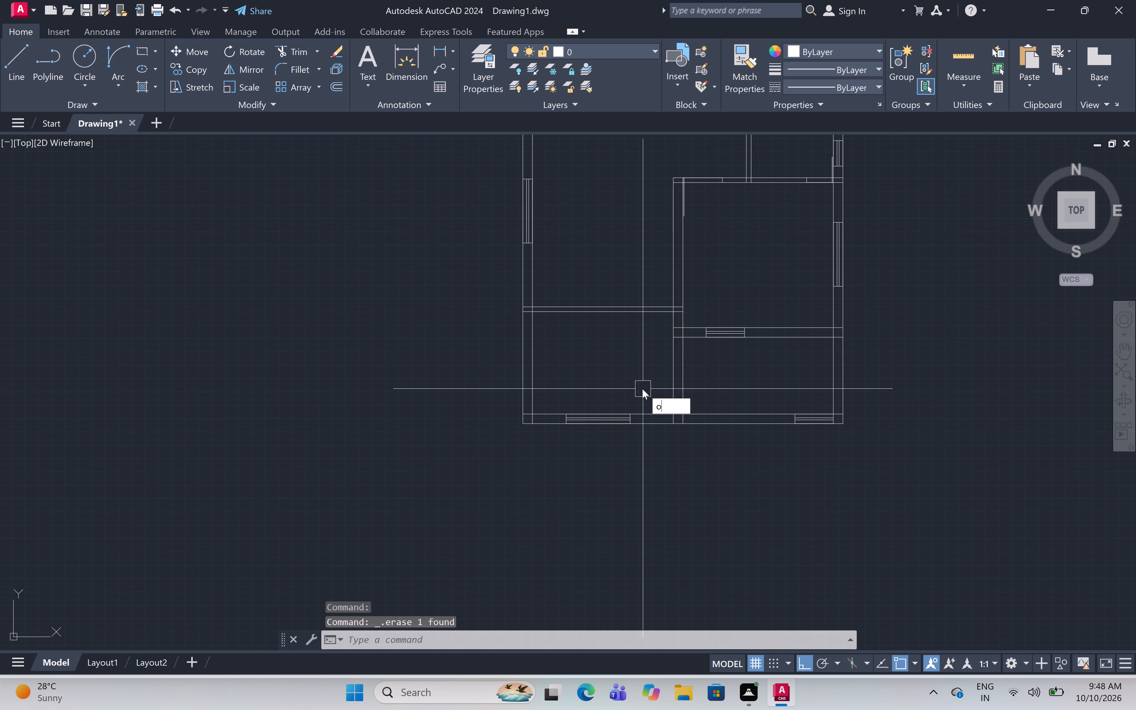
{"action": "type", "text": "ff"}
{"action": "key", "text": "space"}
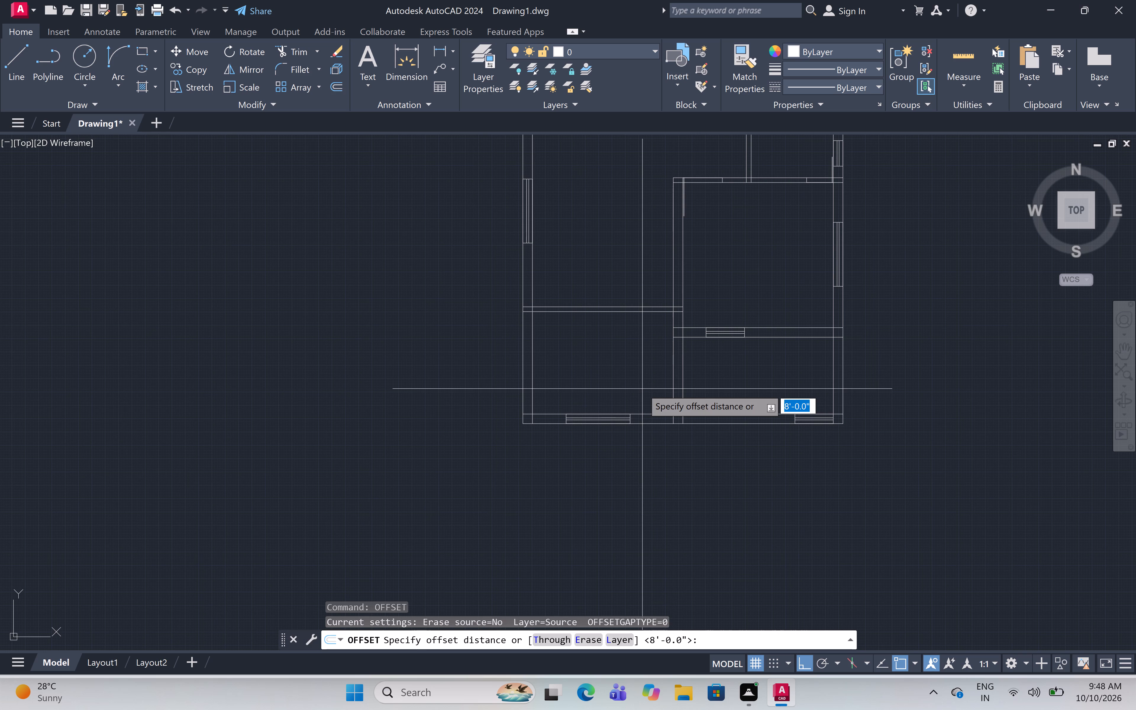
{"action": "type", "text": "7'"}
{"action": "key", "text": "space"}
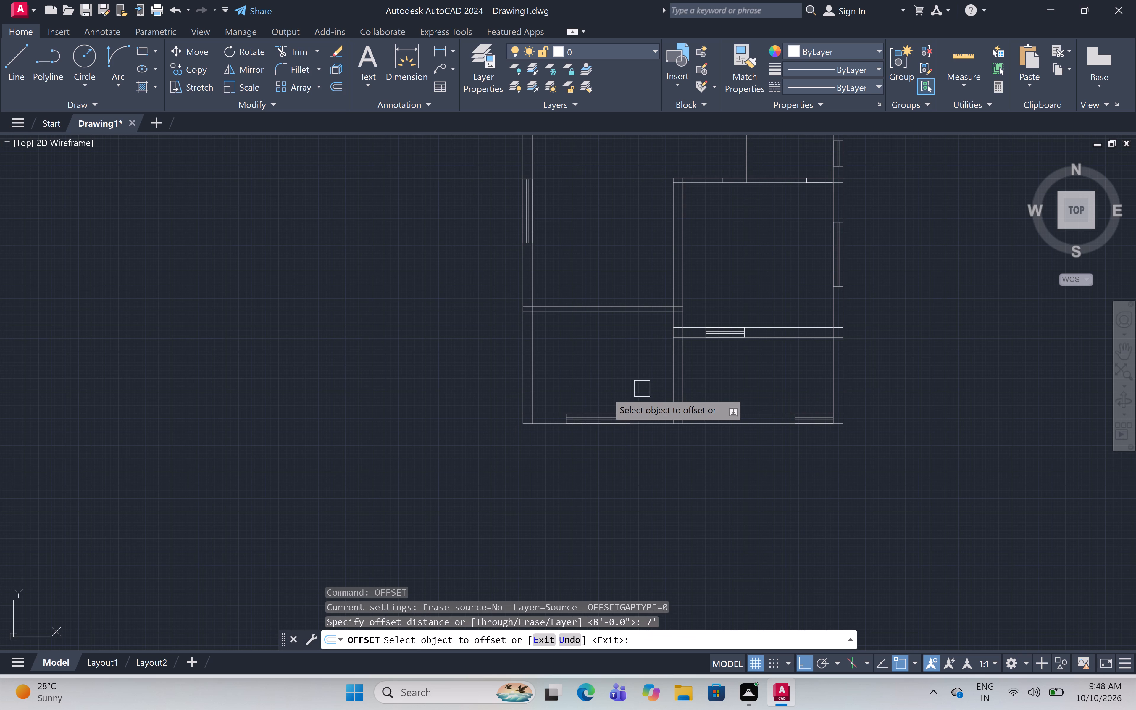
{"action": "left_click", "coordinate": [537, 380]}
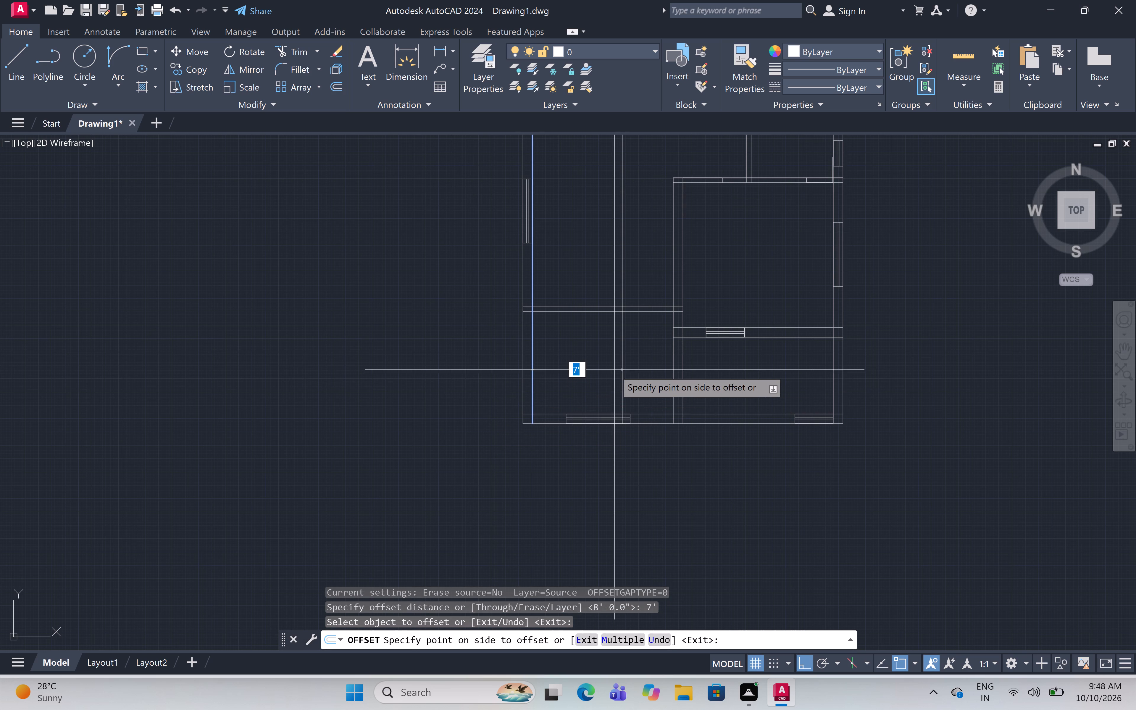
{"action": "left_click", "coordinate": [615, 369]}
{"action": "key", "text": "space"}
{"action": "key", "text": "space"}
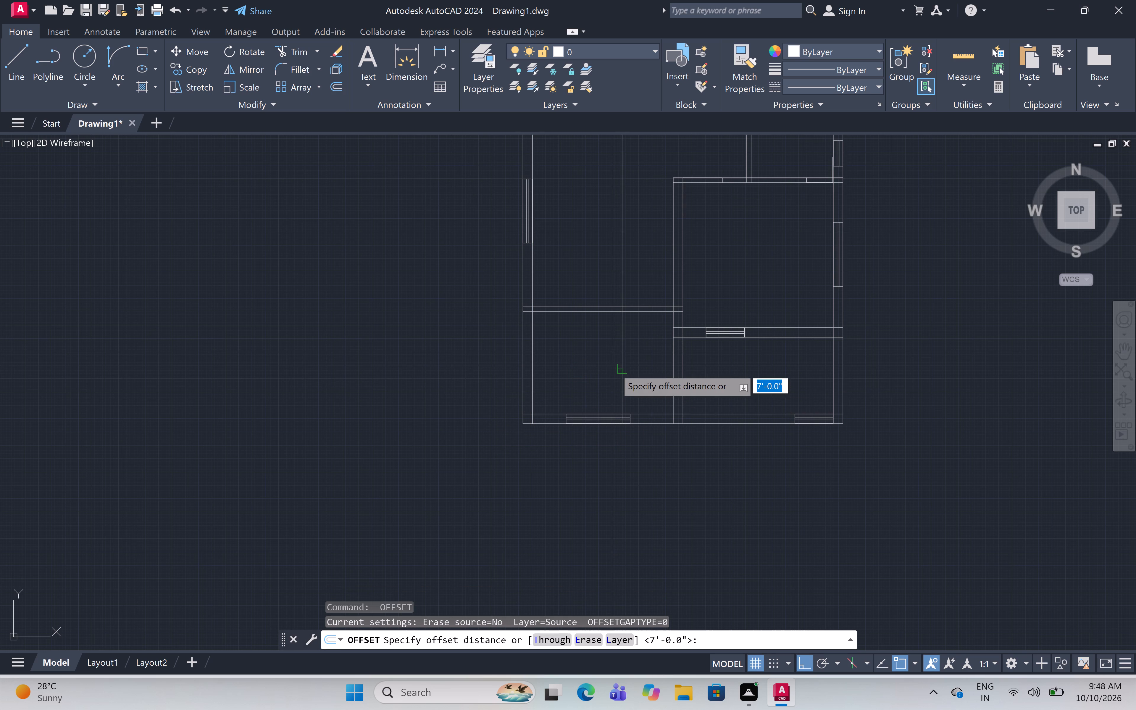
{"action": "key", "text": "4"}
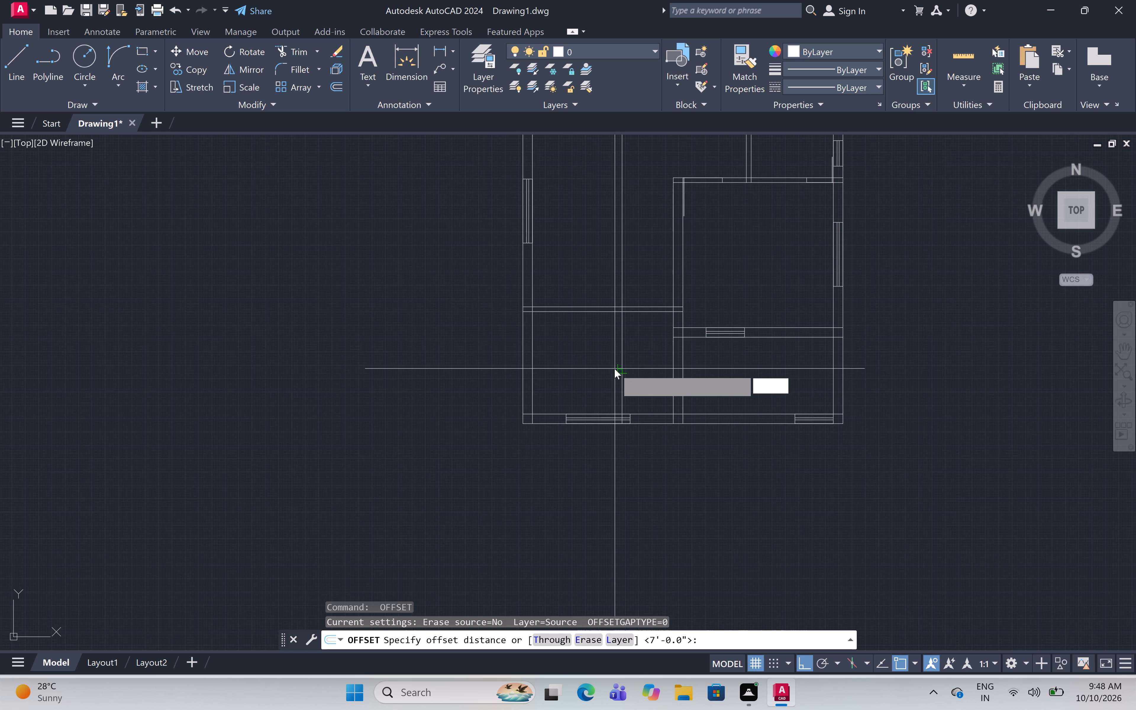
{"action": "type", "text": ".5"}
{"action": "key", "text": "shift+quotedbl"}
{"action": "key", "text": "space"}
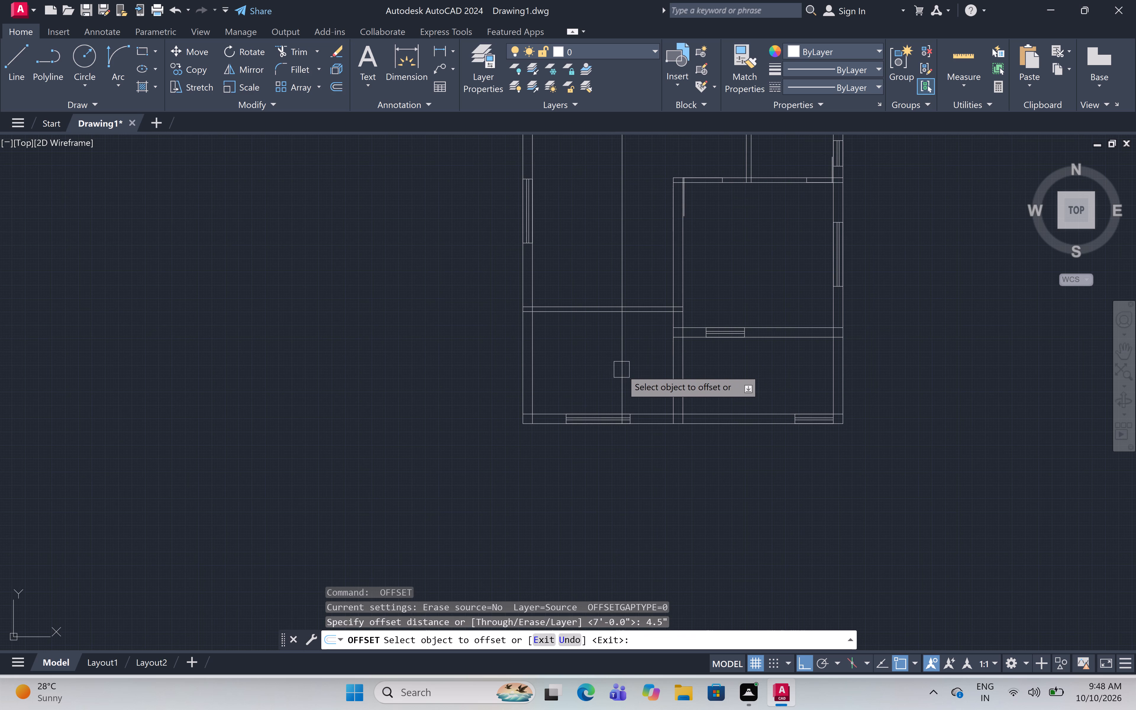
{"action": "left_click", "coordinate": [622, 369]}
{"action": "left_click", "coordinate": [792, 385]}
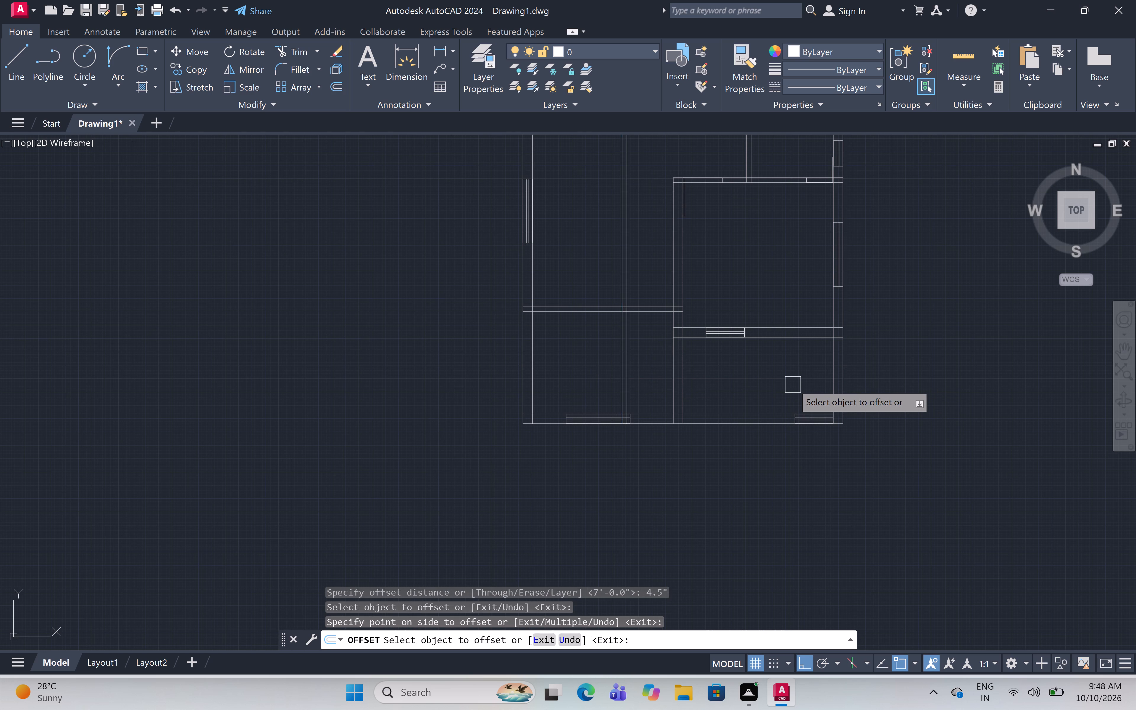
{"action": "key", "text": "Escape"}
Trim both partition lines north of the southwest room's north wall.
{"action": "type", "text": "tr"}
{"action": "key", "text": "space"}
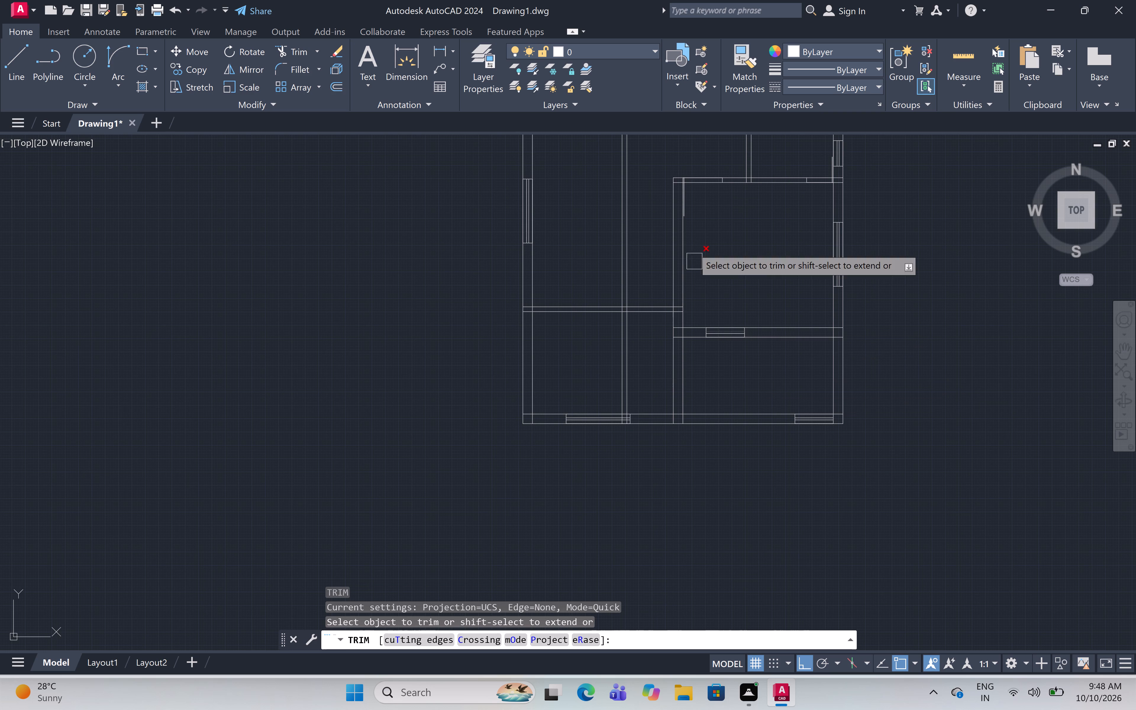
{"action": "left_click", "coordinate": [655, 267]}
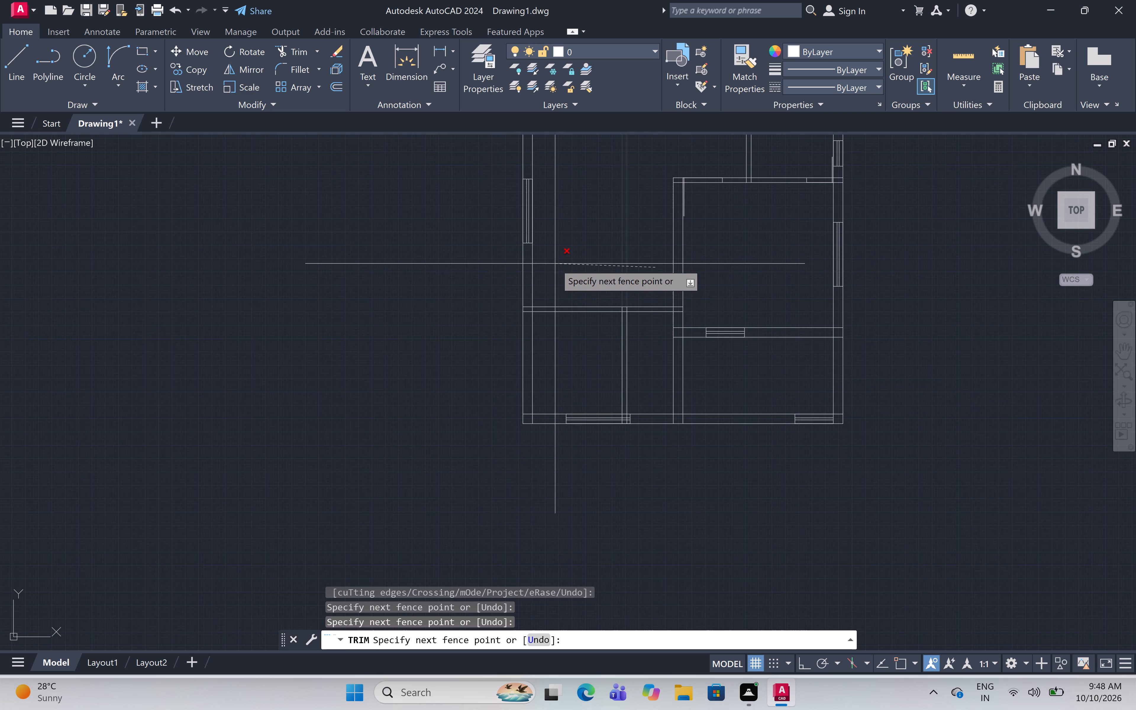
{"action": "left_click", "coordinate": [556, 262]}
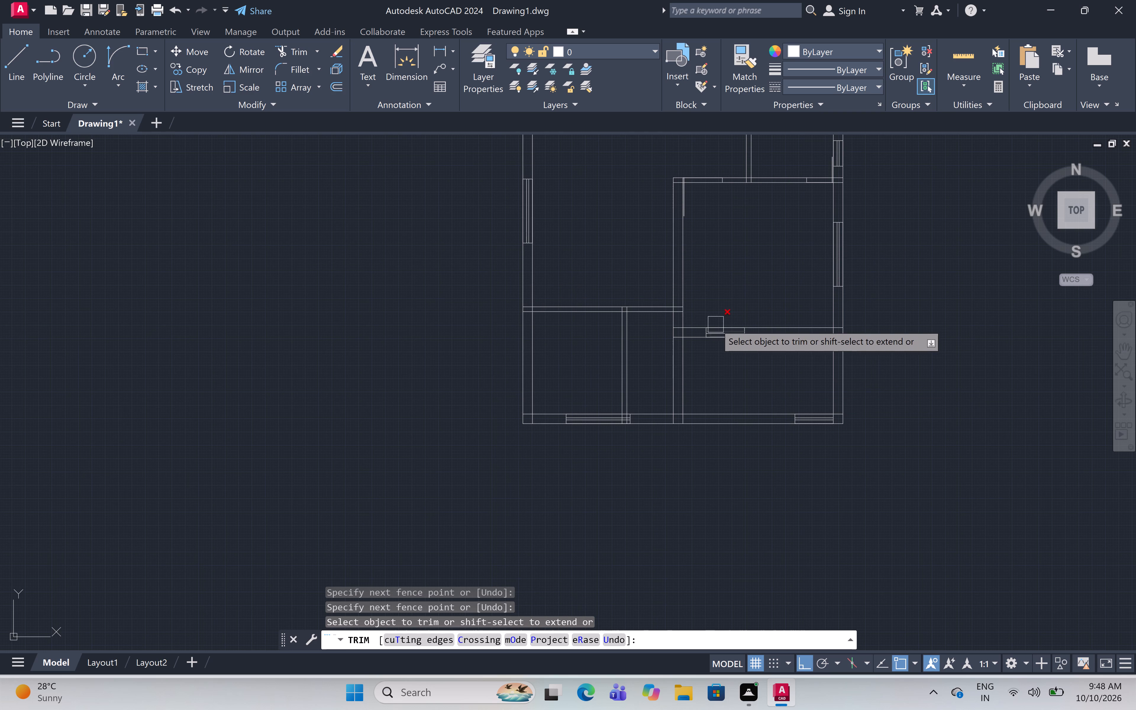
{"action": "scroll", "coordinate": [688, 317], "scroll_direction": "up", "scroll_amount": 3}
{"action": "key", "text": "Escape"}
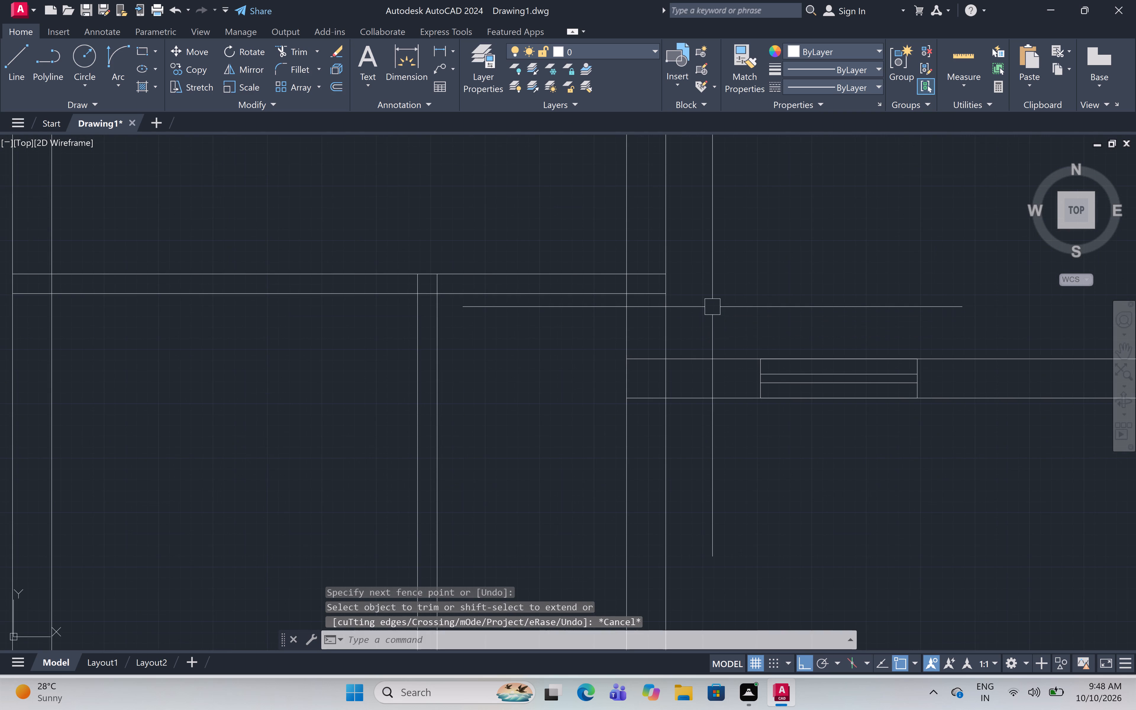
Start a door leaf with a line 1" west from the narrow room's east wall, at its north wall's south face.
{"action": "type", "text": "l"}
{"action": "key", "text": "space"}
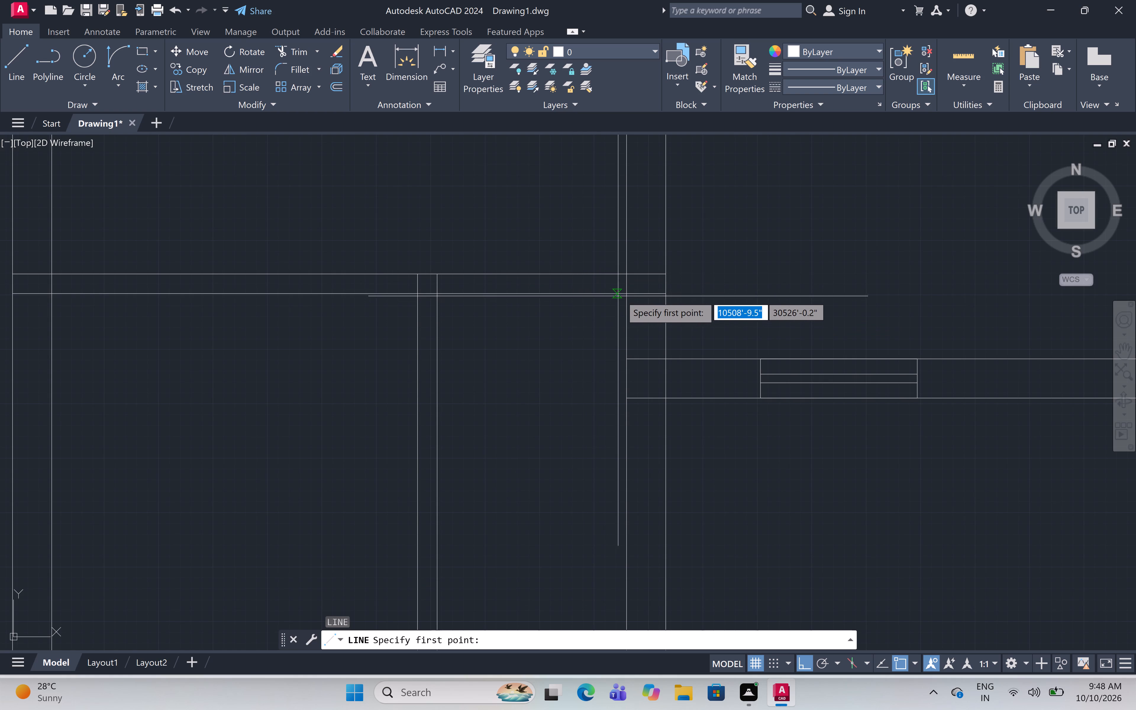
{"action": "left_click", "coordinate": [627, 290]}
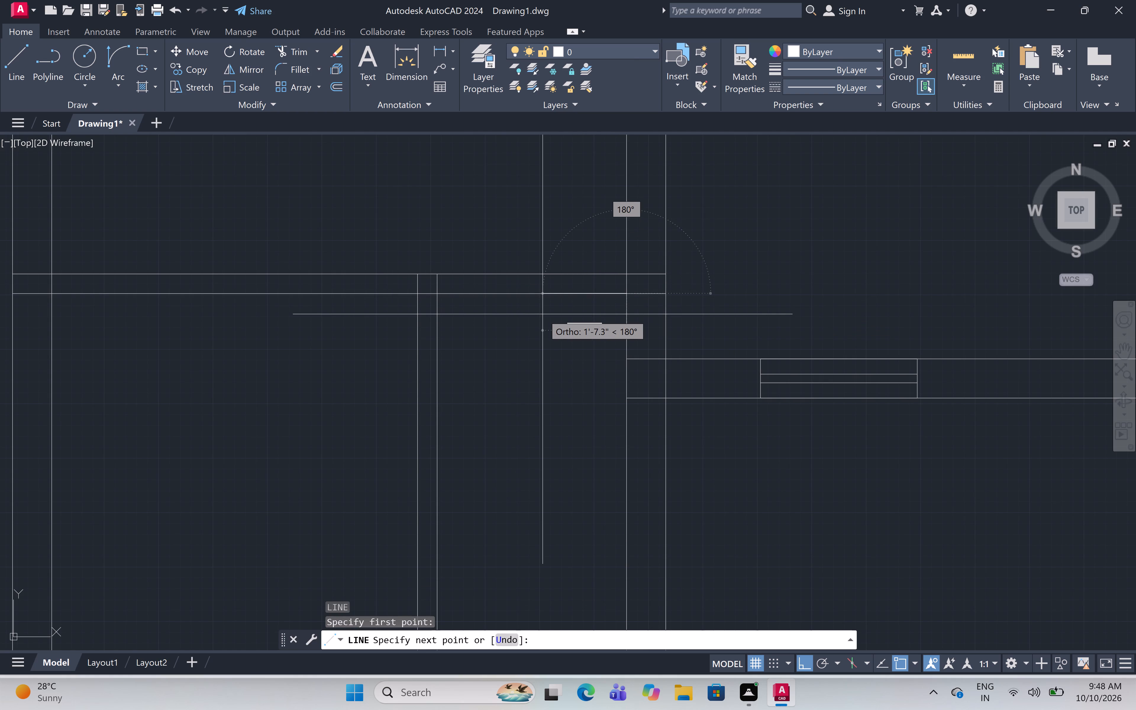
{"action": "key", "text": "1"}
{"action": "key", "text": "apostrophe"}
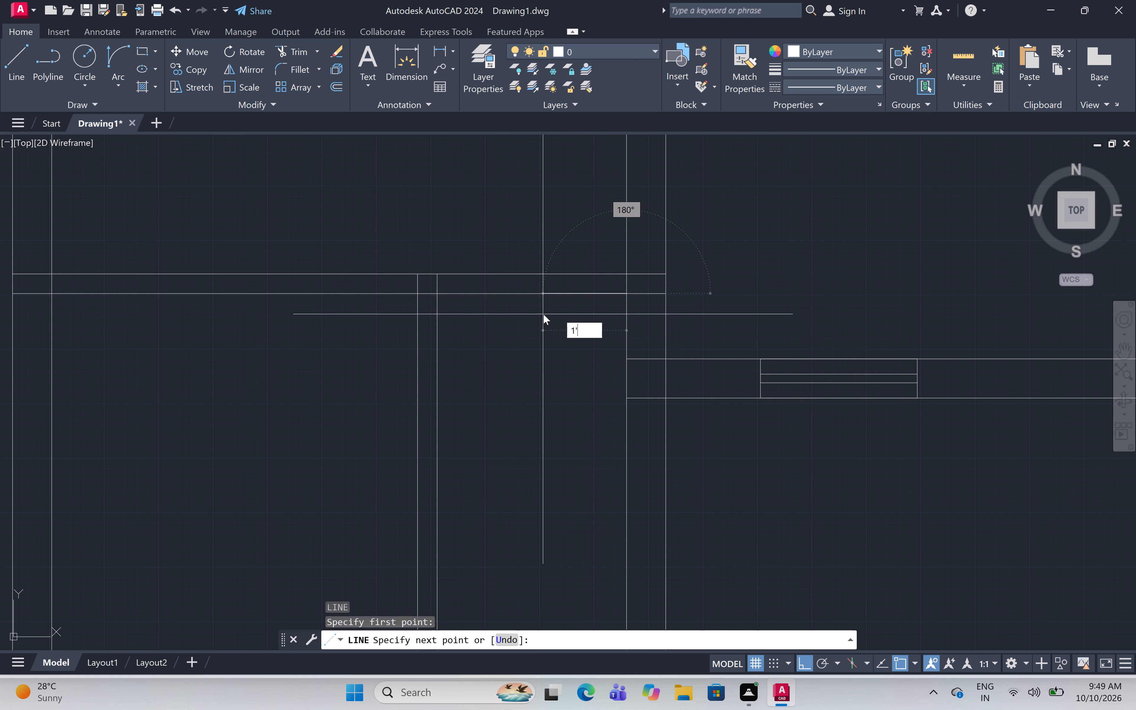
{"action": "key", "text": "BackSpace"}
{"action": "key", "text": "shift+quotedbl"}
{"action": "key", "text": "space"}
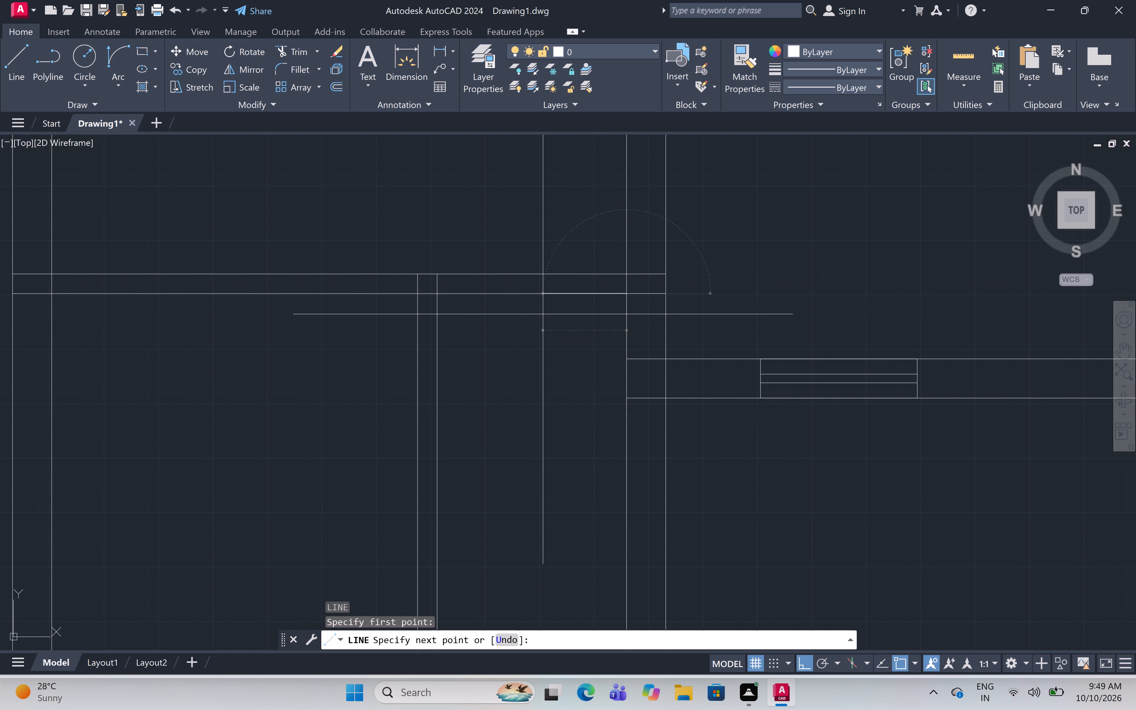
{"action": "middle_click_drag", "start_coordinate": [587, 230], "coordinate": [583, 410]}
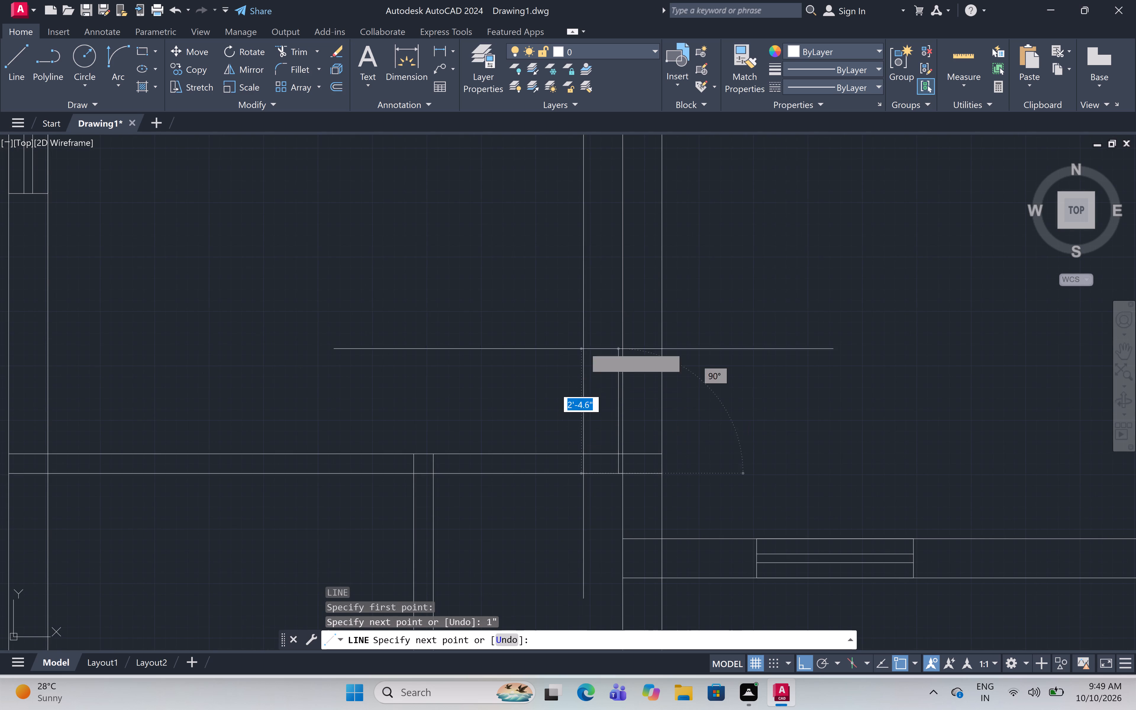
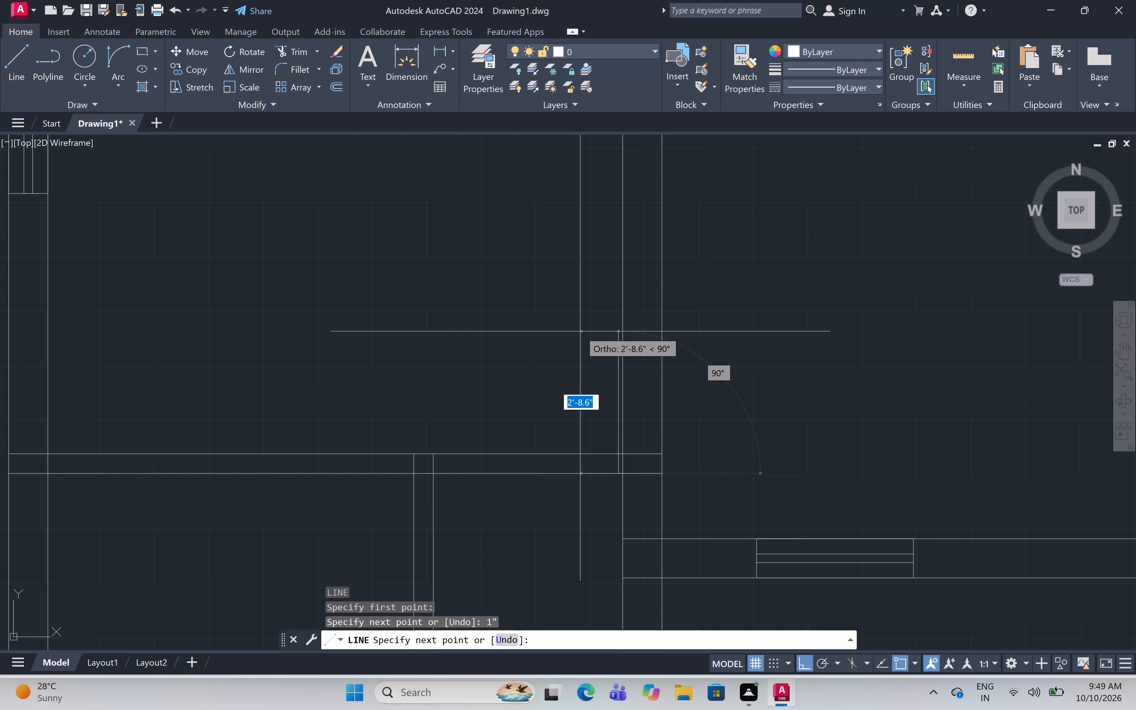
Complete the narrow room's door with a 3' leaf north, a 3' opening west along the wall's south face, and a jamb across the wall.
{"action": "type", "text": "3/"}
{"action": "key", "text": "BackSpace"}
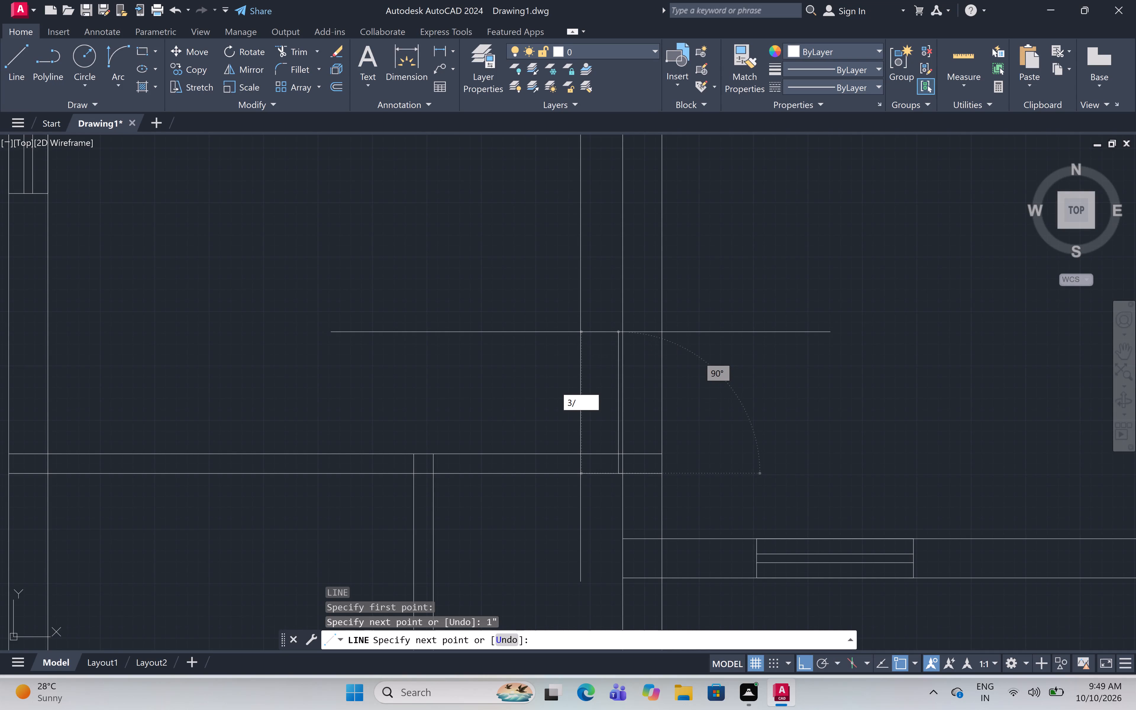
{"action": "type", "text": "'"}
{"action": "key", "text": "space"}
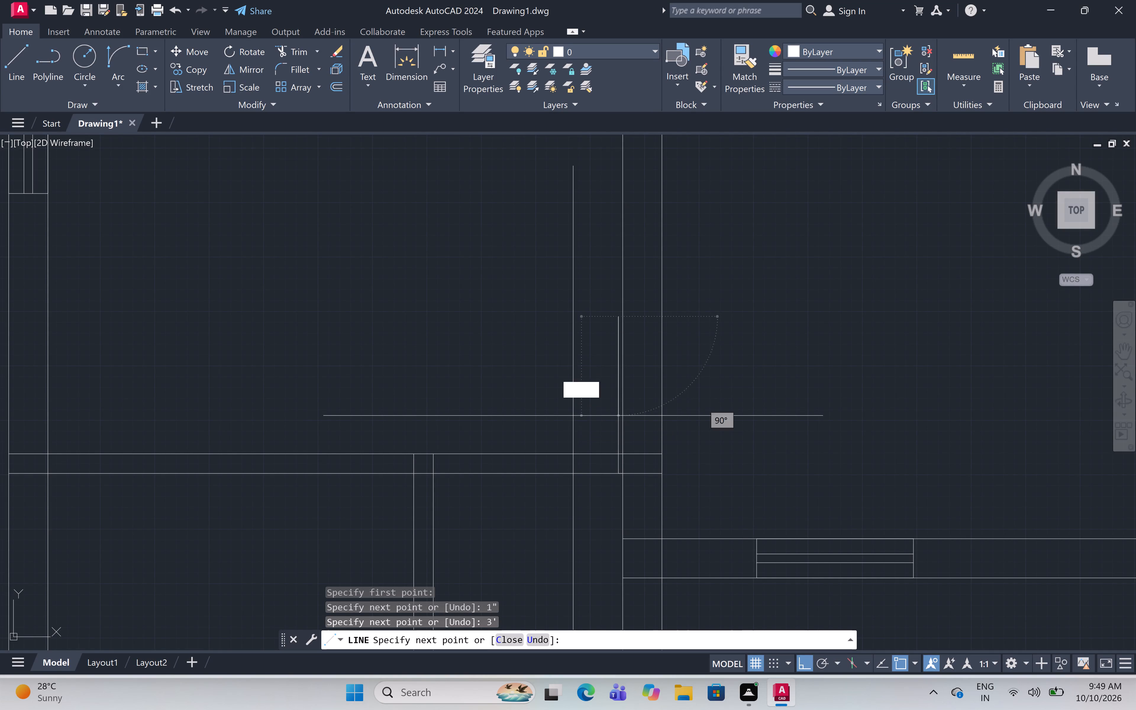
{"action": "scroll", "coordinate": [615, 492], "scroll_direction": "up", "scroll_amount": 2}
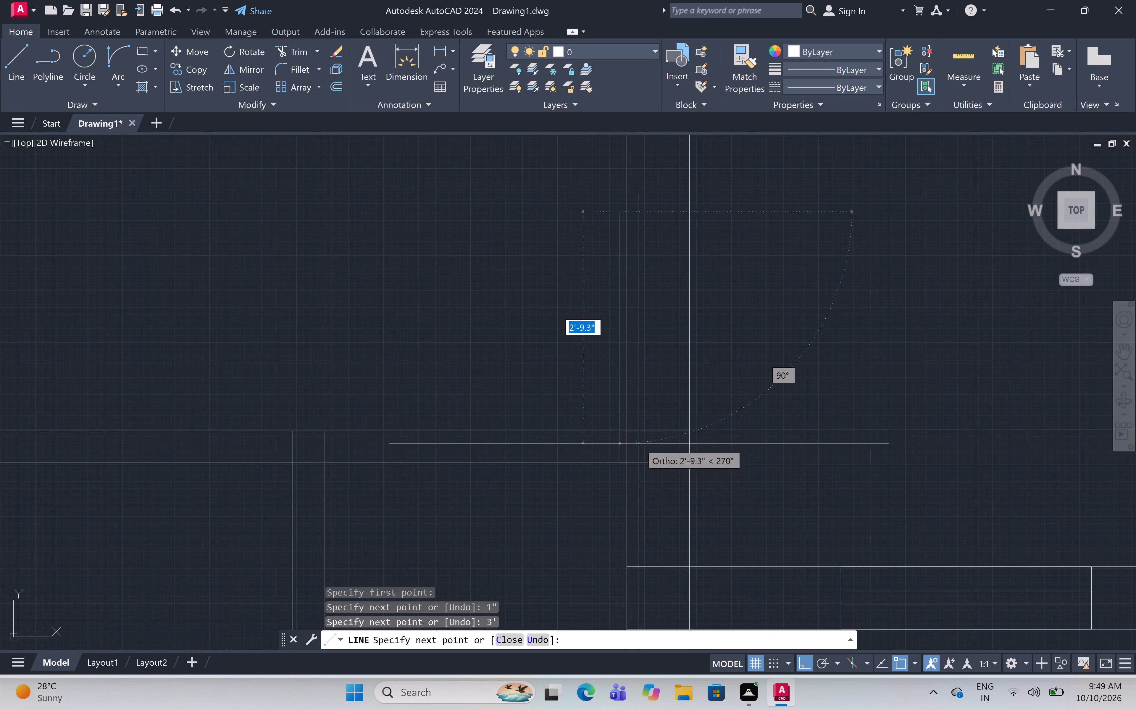
{"action": "scroll", "coordinate": [615, 466], "scroll_direction": "up", "scroll_amount": 3}
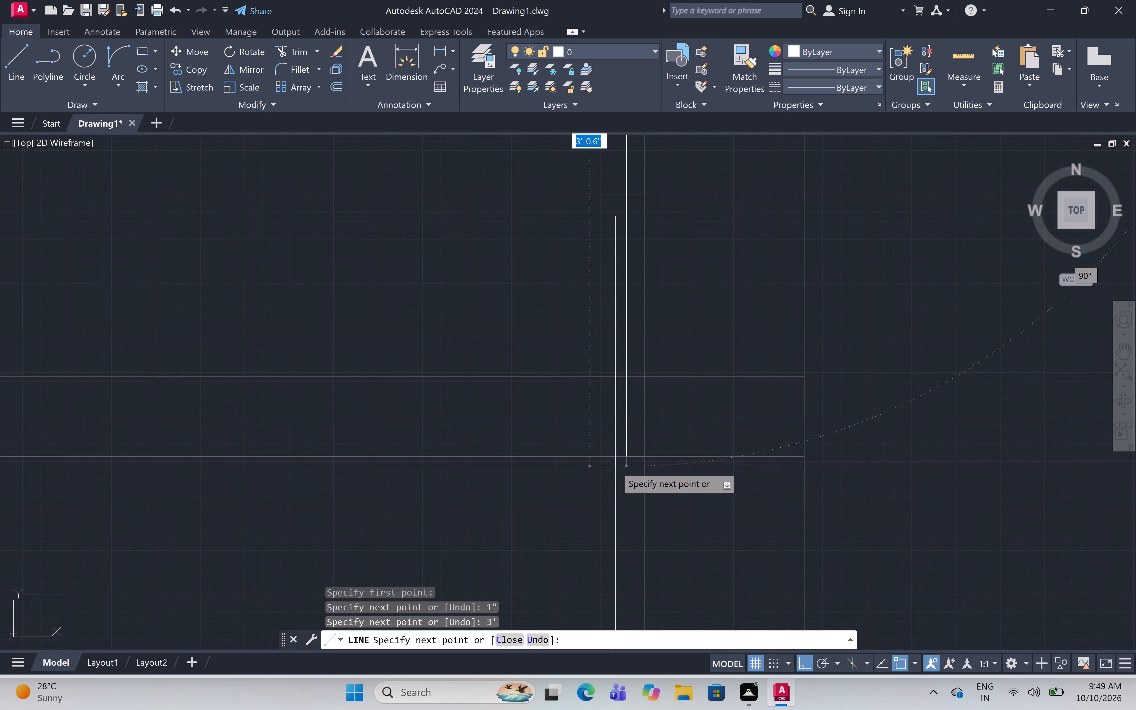
{"action": "left_click", "coordinate": [631, 456]}
{"action": "scroll", "coordinate": [474, 482], "scroll_direction": "down", "scroll_amount": 2}
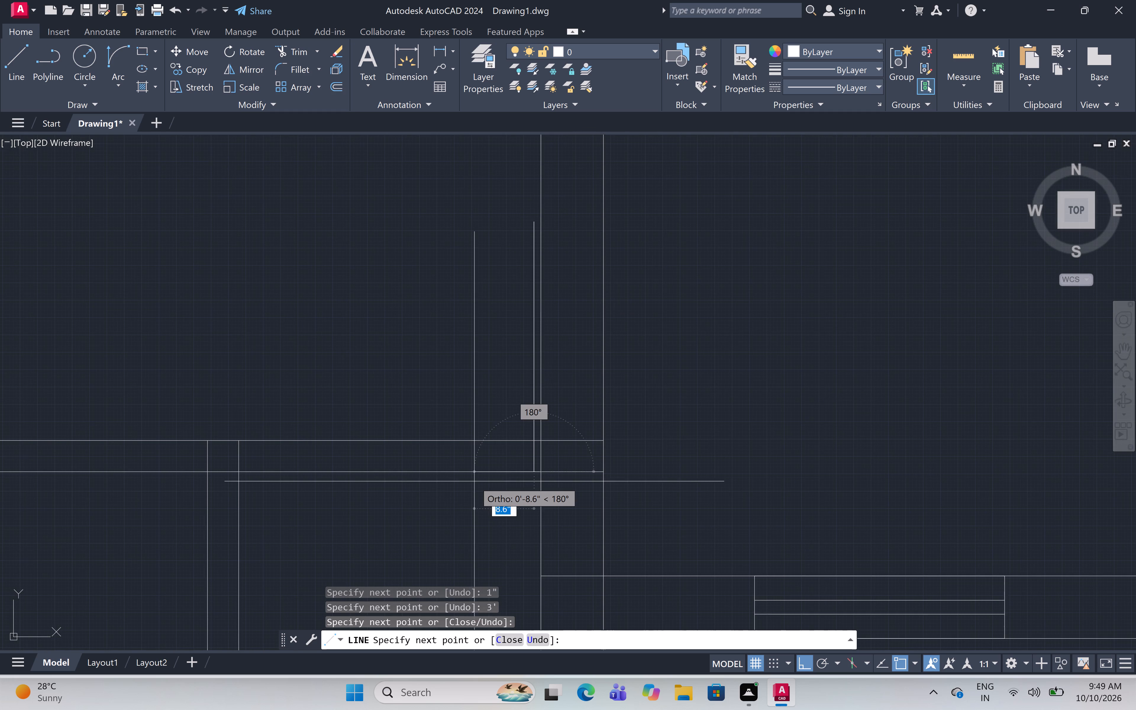
{"action": "middle_click_drag", "start_coordinate": [475, 480], "coordinate": [673, 432]}
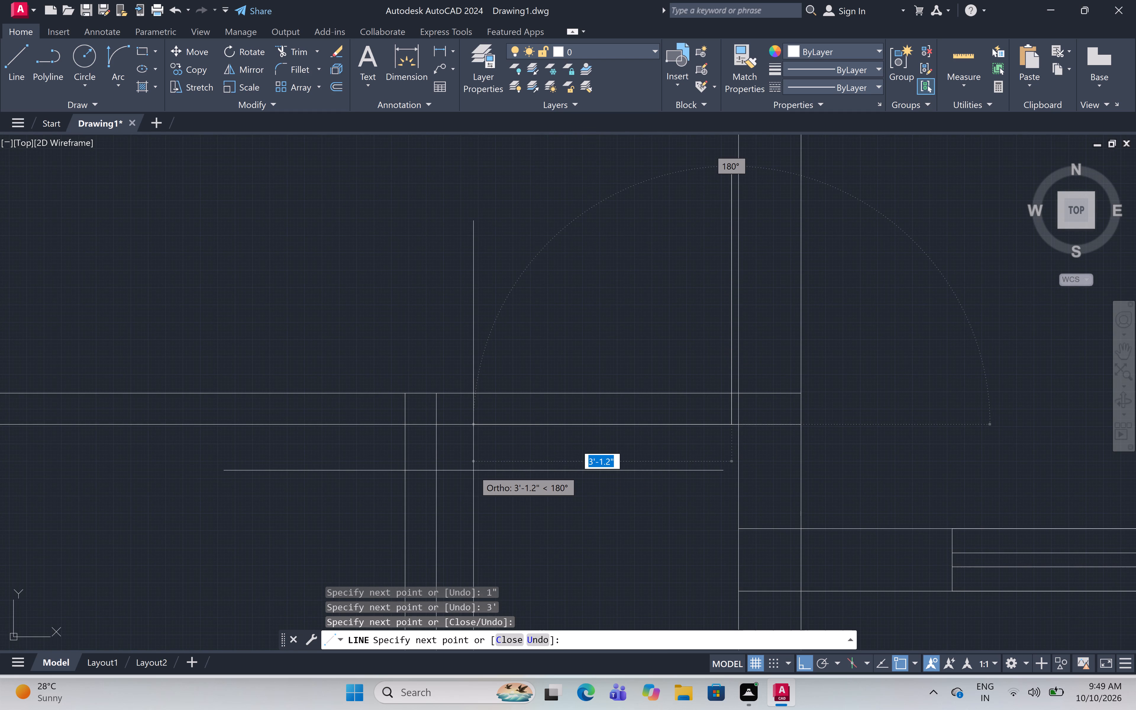
{"action": "type", "text": "3'"}
{"action": "key", "text": "space"}
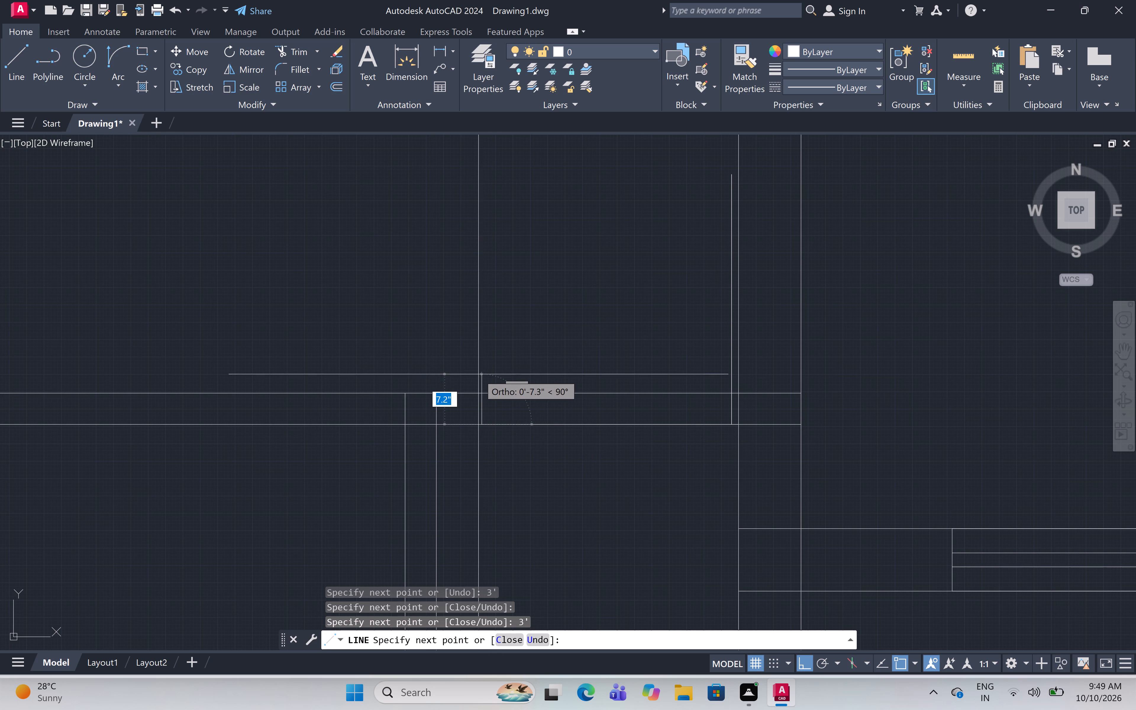
{"action": "left_click", "coordinate": [483, 392]}
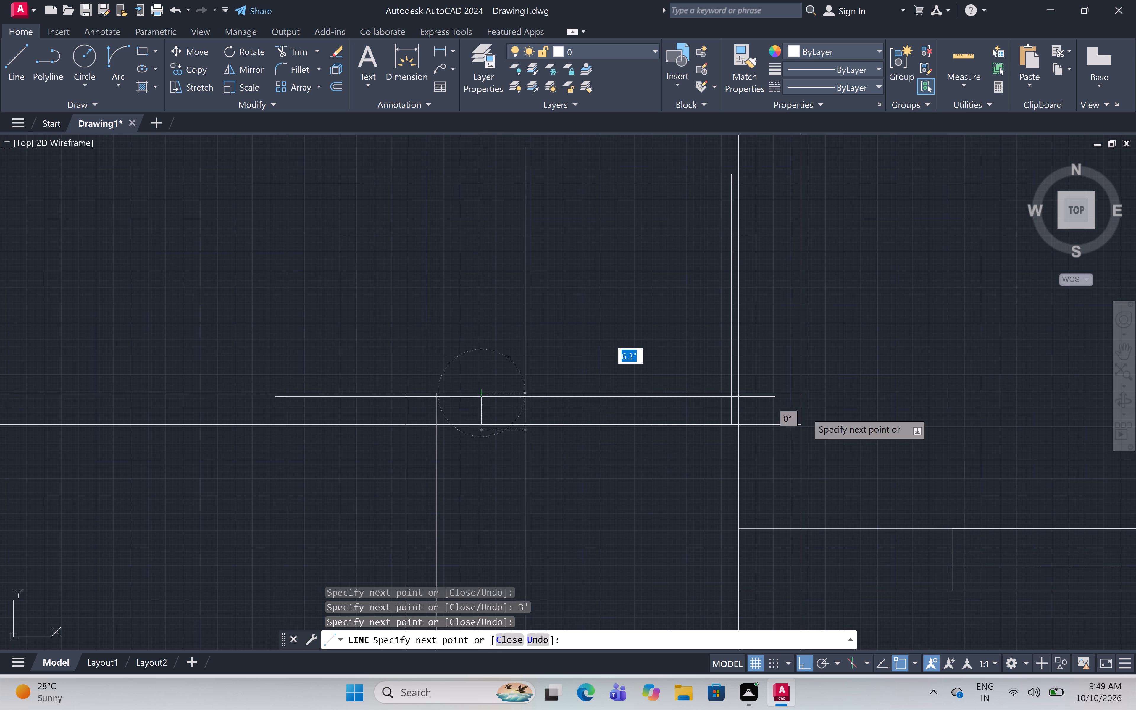
{"action": "key", "text": "Escape"}
Draw the southwest room's door from the partition's west face: 1" offset west, 3' leaf south, 3' opening west along the north wall, and a jamb.
{"action": "scroll", "coordinate": [761, 272], "scroll_direction": "down", "scroll_amount": 2}
{"action": "middle_click_drag", "start_coordinate": [896, 239], "coordinate": [827, 277]}
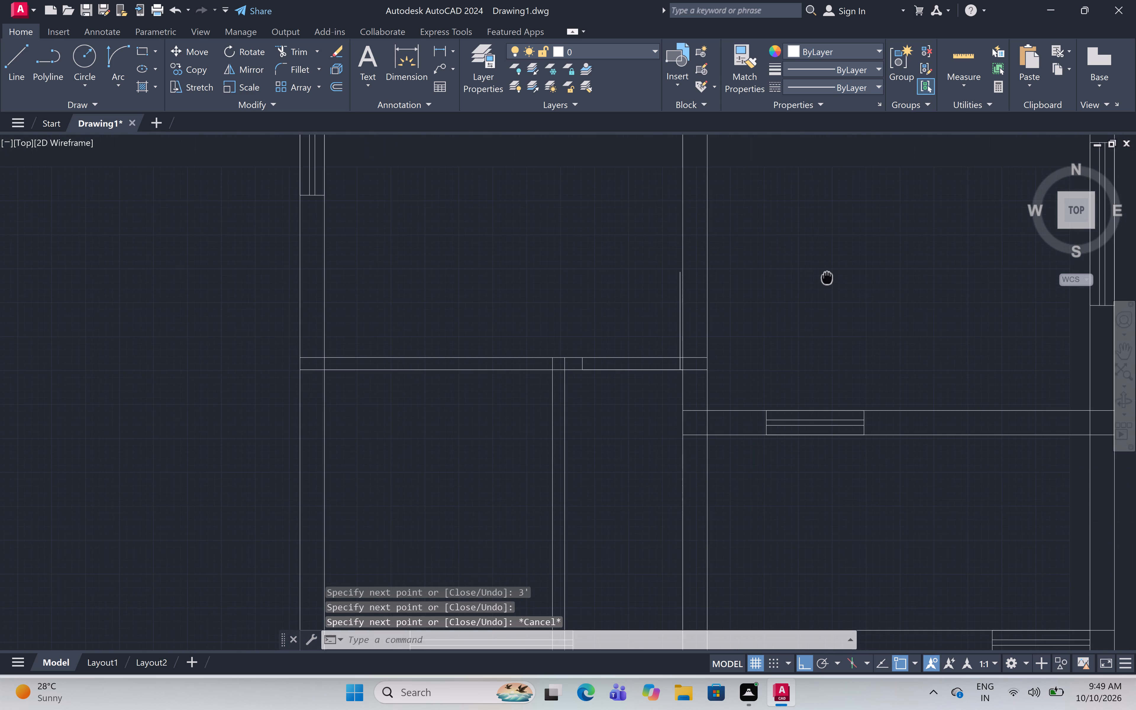
{"action": "middle_click_drag", "start_coordinate": [827, 277], "coordinate": [878, 209]}
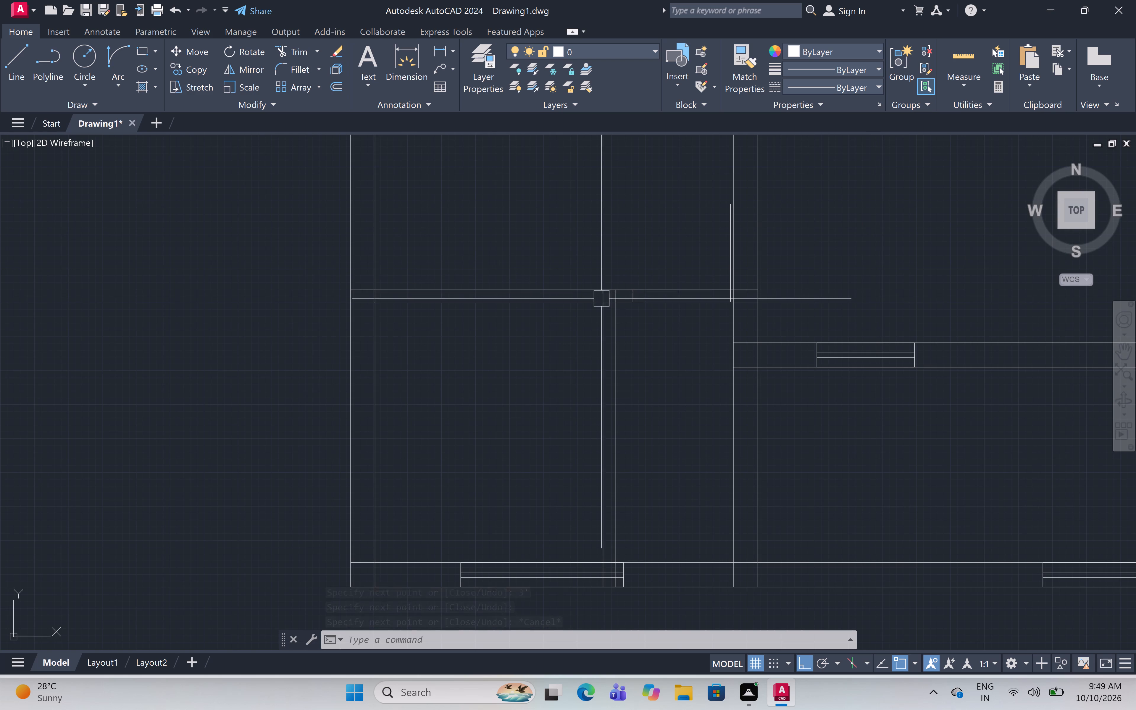
{"action": "scroll", "coordinate": [595, 285], "scroll_direction": "up", "scroll_amount": 2}
{"action": "key", "text": "l"}
{"action": "key", "text": "space"}
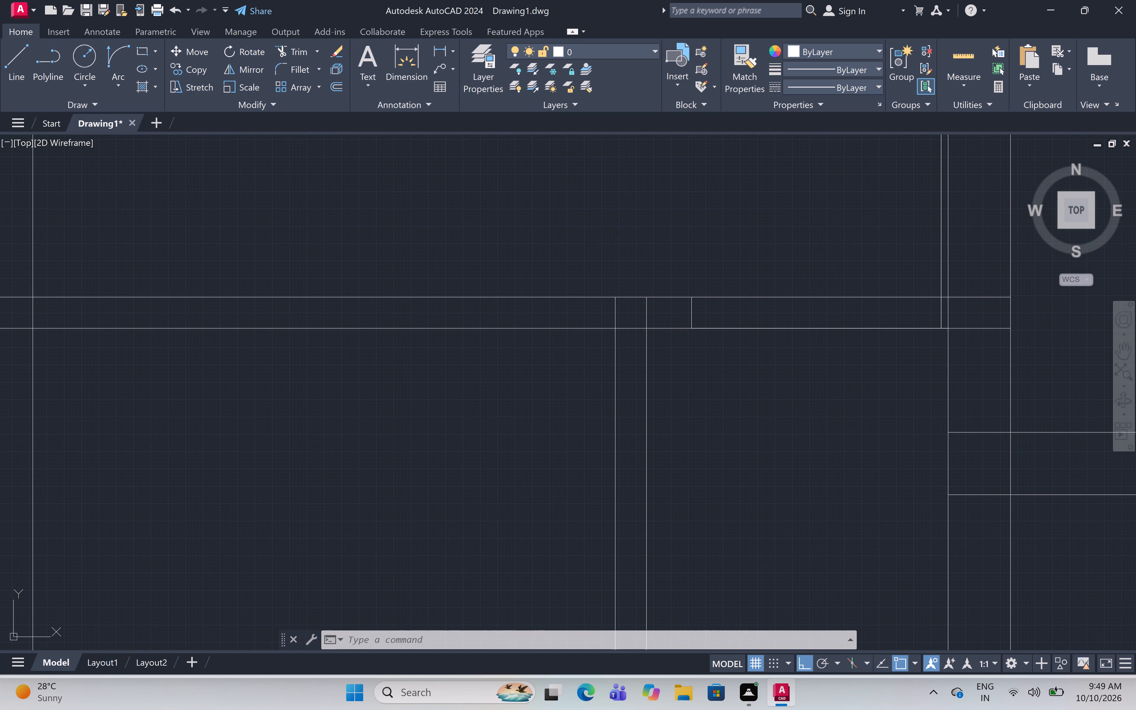
{"action": "left_click", "coordinate": [617, 295]}
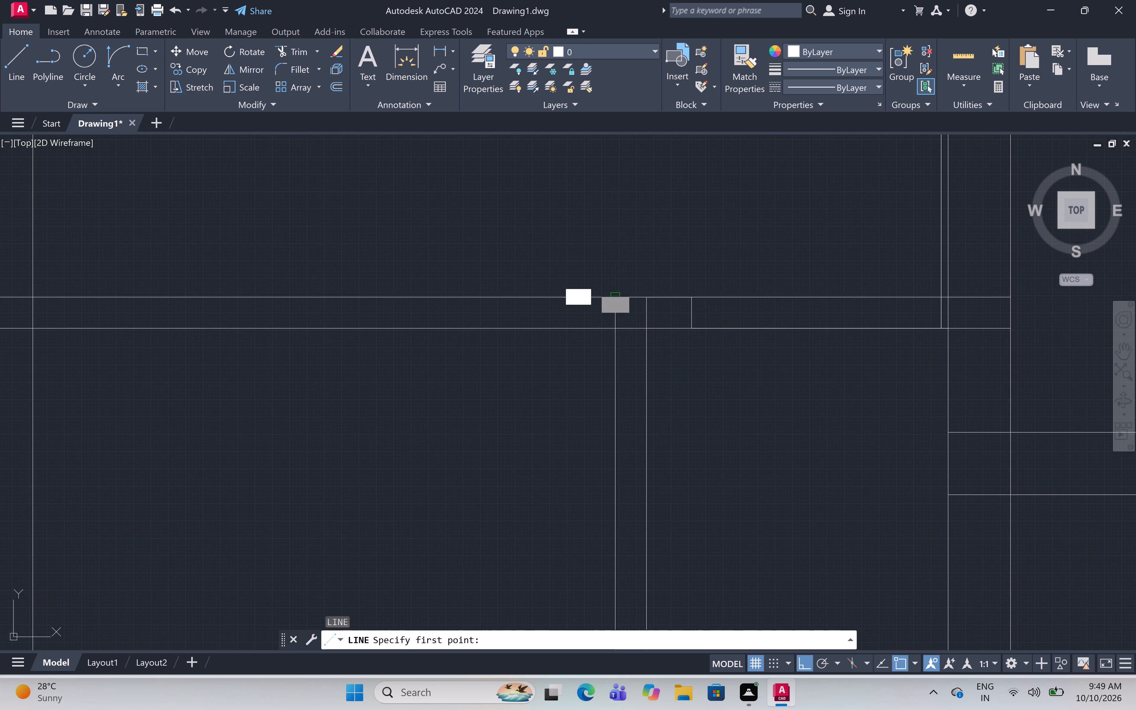
{"action": "key", "text": "1"}
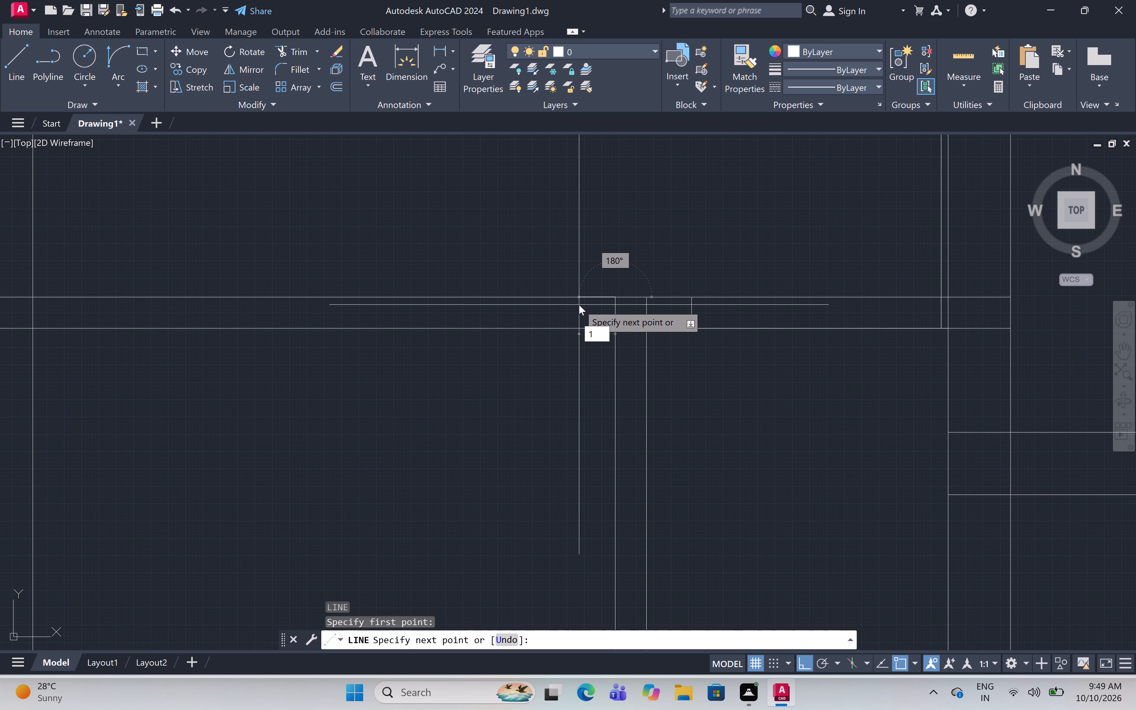
{"action": "key", "text": "shift+quotedbl"}
{"action": "key", "text": "space"}
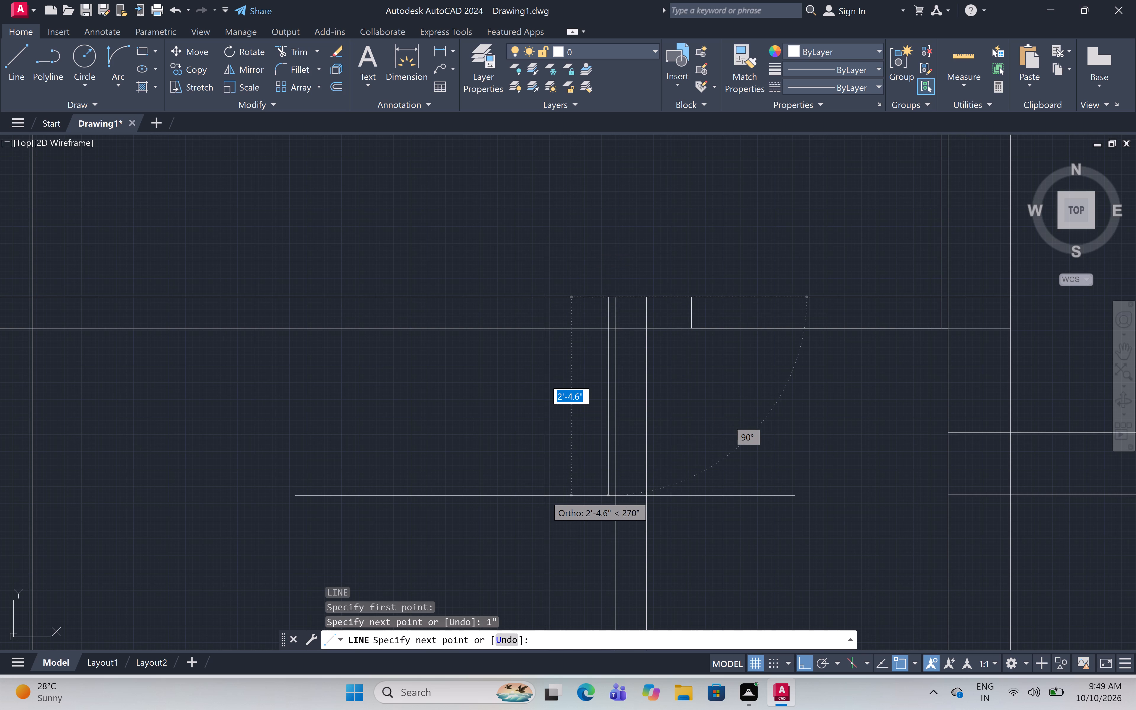
{"action": "type", "text": "3'"}
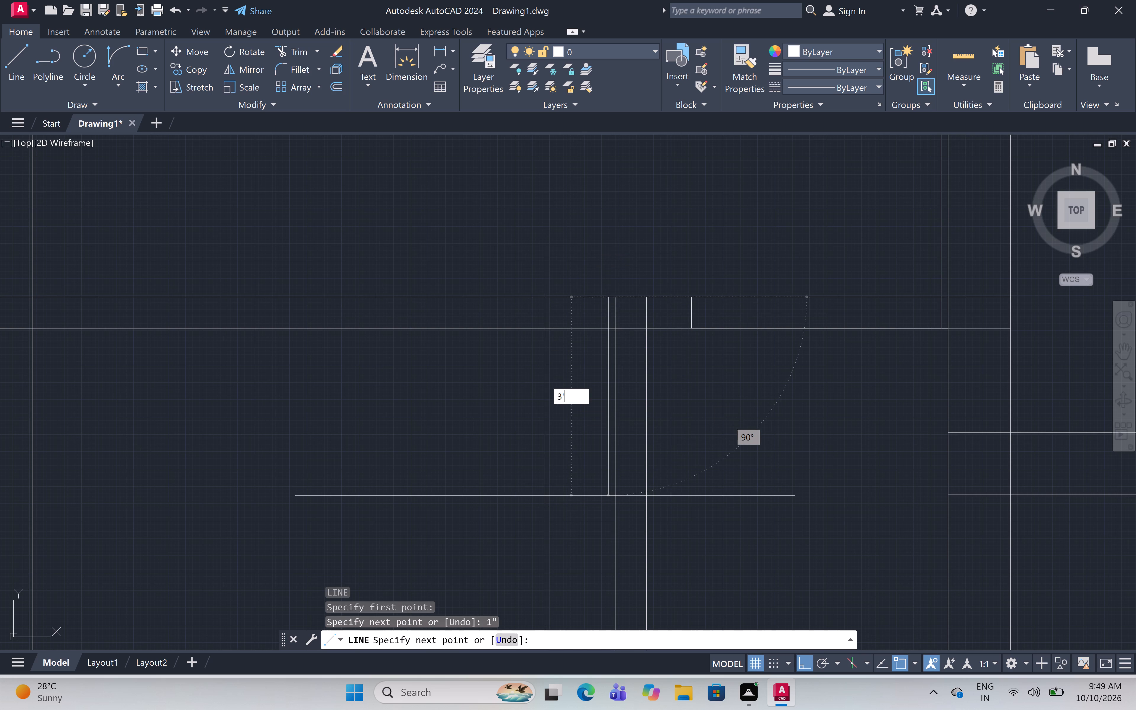
{"action": "key", "text": "space"}
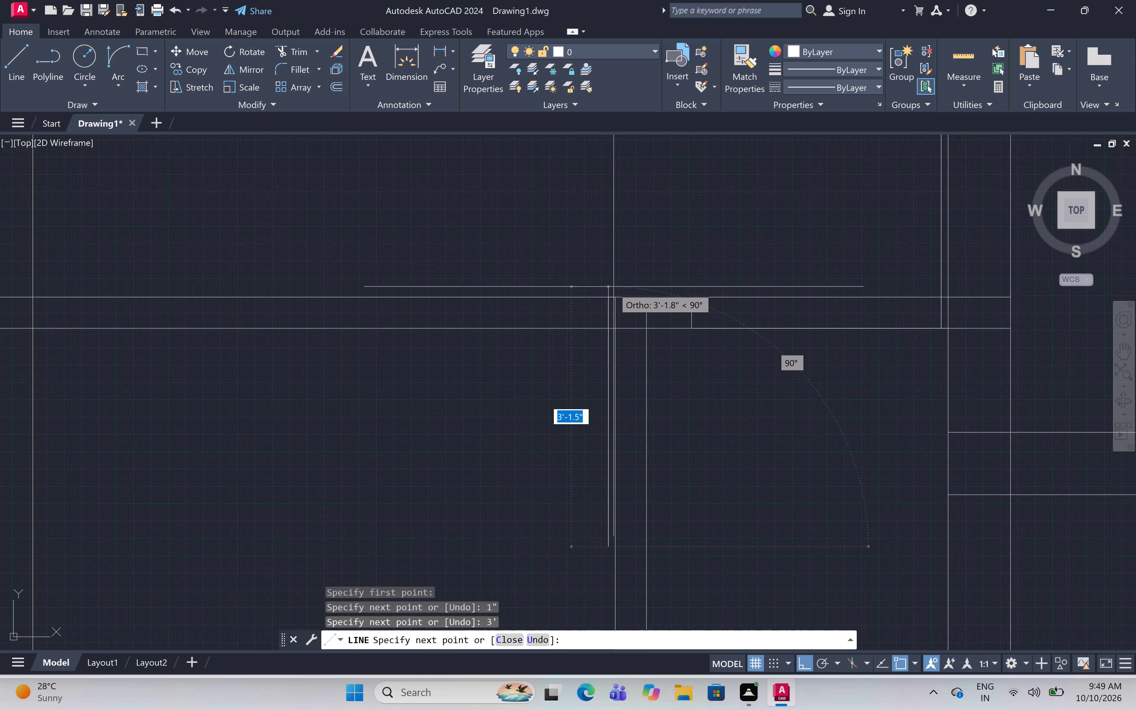
{"action": "left_click", "coordinate": [607, 296]}
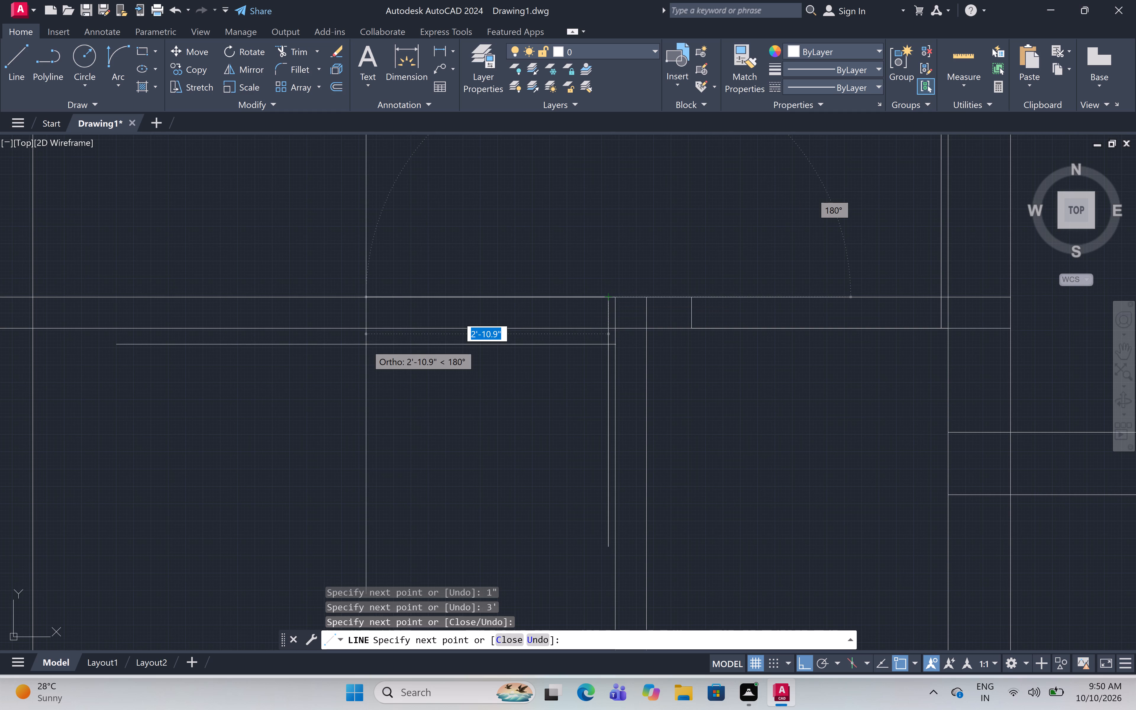
{"action": "type", "text": "3'"}
{"action": "key", "text": "space"}
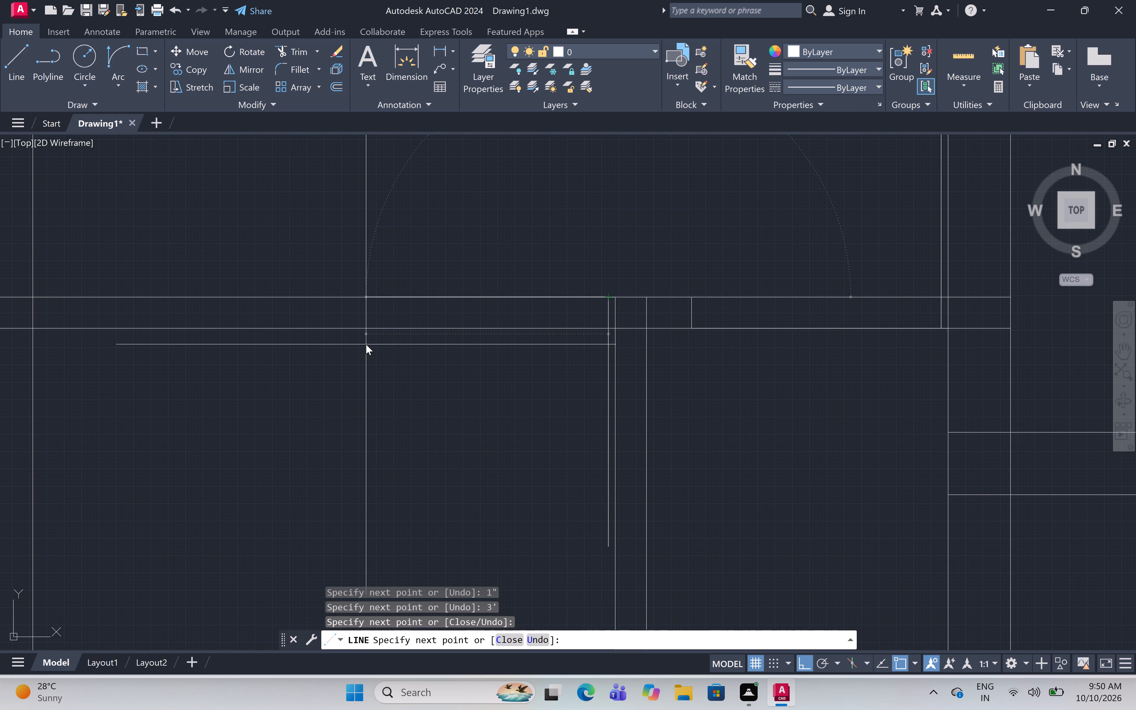
{"action": "left_click", "coordinate": [362, 326]}
{"action": "key", "text": "Escape"}
Draw the swing arc for the upper small east room's door, from the leaf's south end to the jamb at the wall's south face.
{"action": "scroll", "coordinate": [514, 311], "scroll_direction": "down", "scroll_amount": 4}
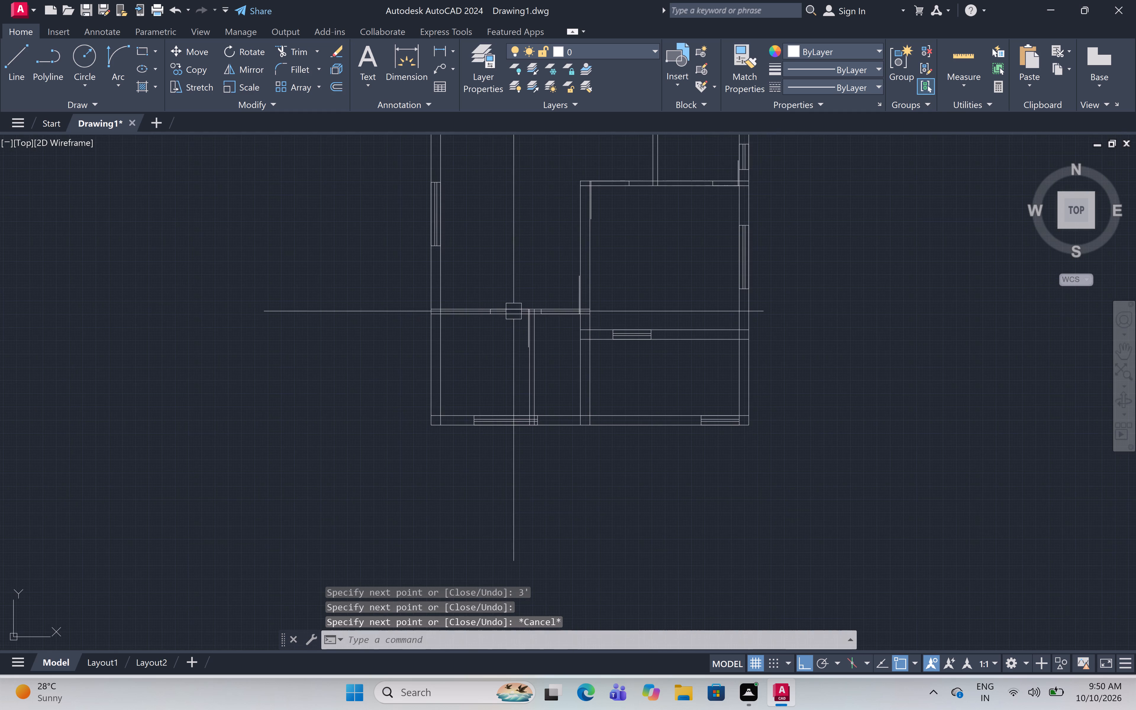
{"action": "scroll", "coordinate": [513, 311], "scroll_direction": "down", "scroll_amount": 1}
{"action": "middle_click_drag", "start_coordinate": [579, 201], "coordinate": [555, 350]}
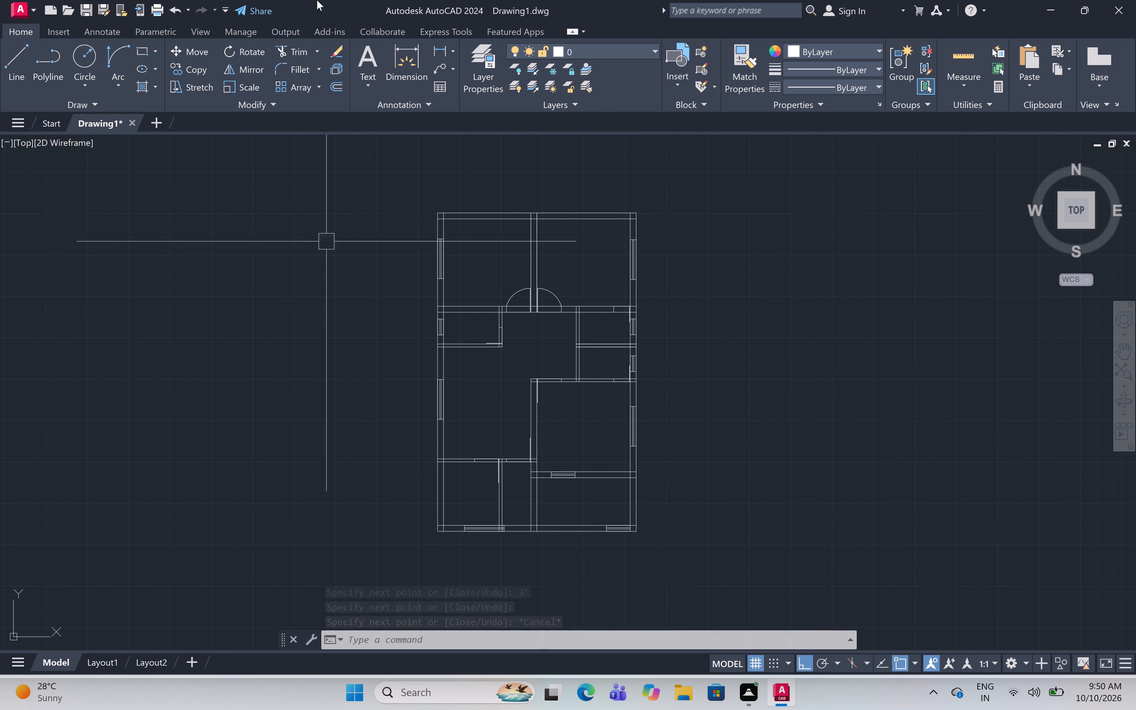
{"action": "left_click", "coordinate": [117, 46]}
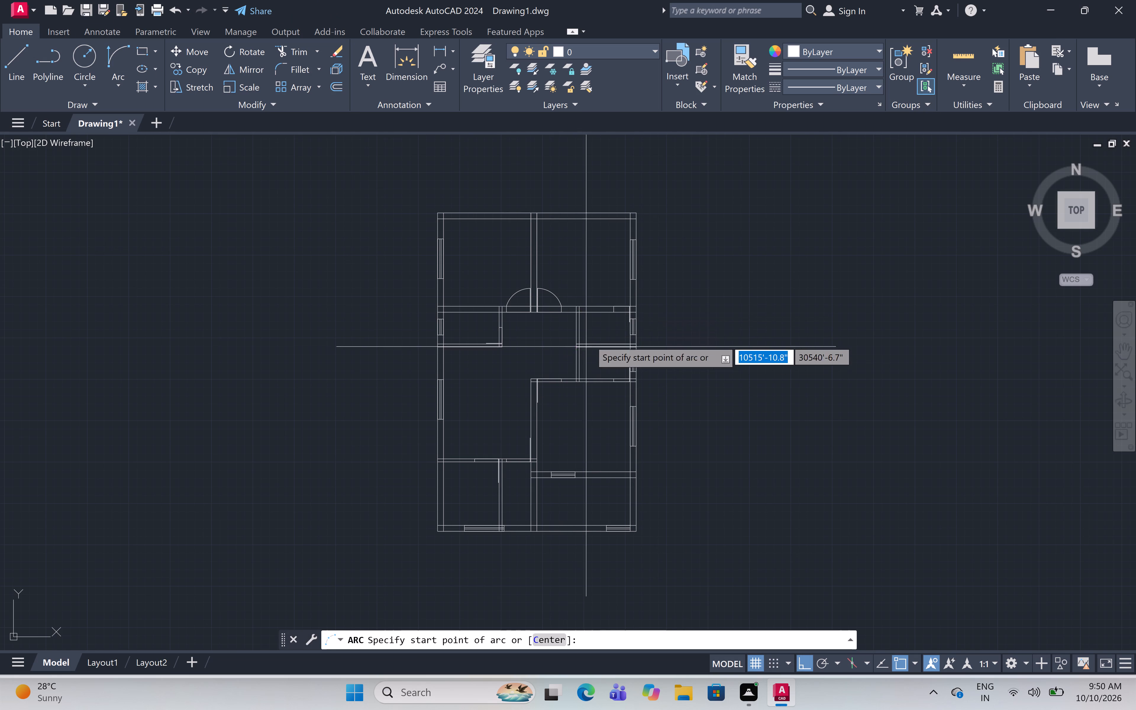
{"action": "scroll", "coordinate": [629, 317], "scroll_direction": "up", "scroll_amount": 4}
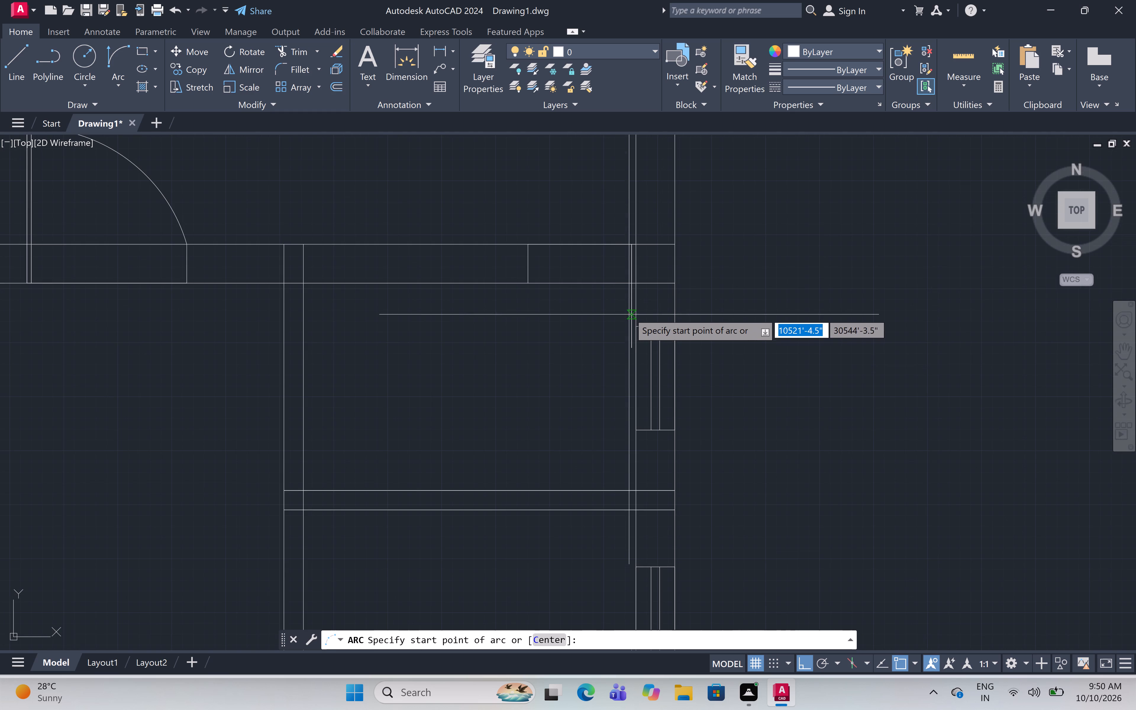
{"action": "scroll", "coordinate": [614, 290], "scroll_direction": "up", "scroll_amount": 2}
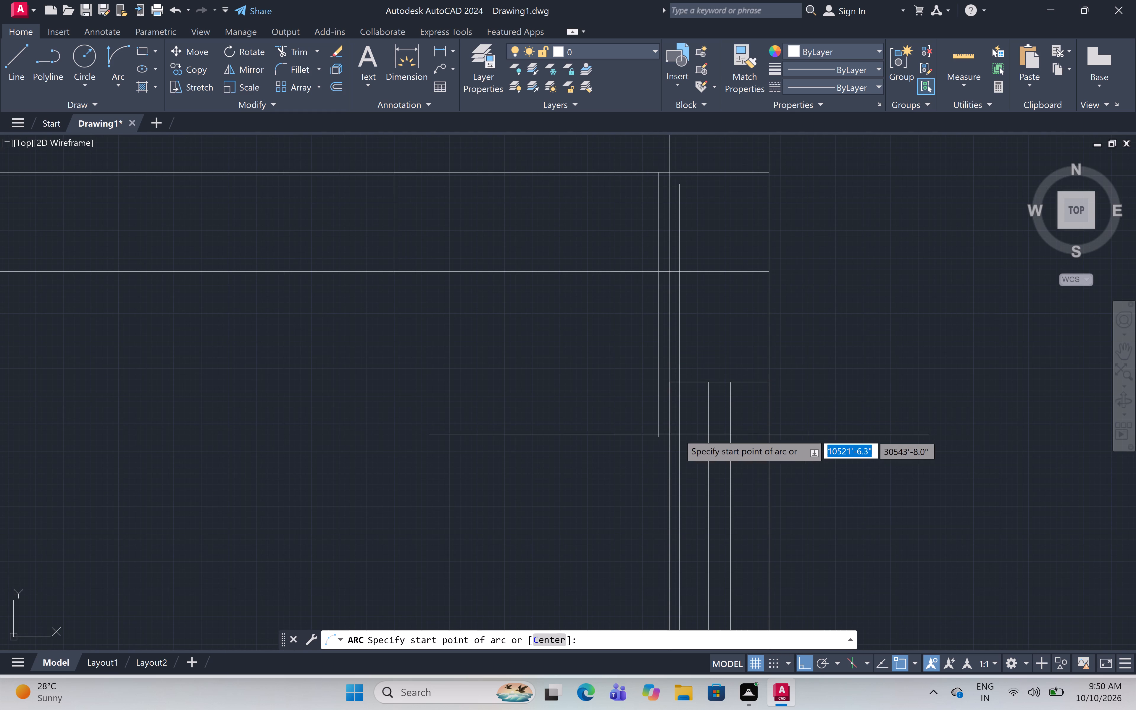
{"action": "left_click", "coordinate": [656, 439]}
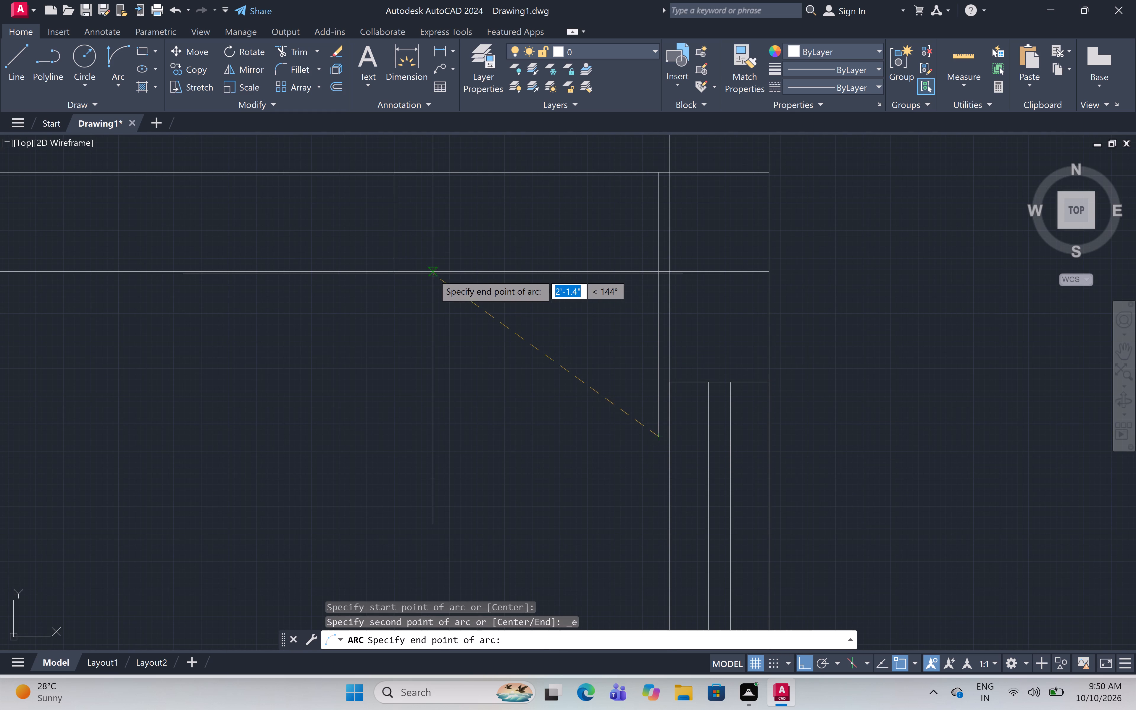
{"action": "left_click", "coordinate": [391, 272]}
{"action": "left_click", "coordinate": [184, 357]}
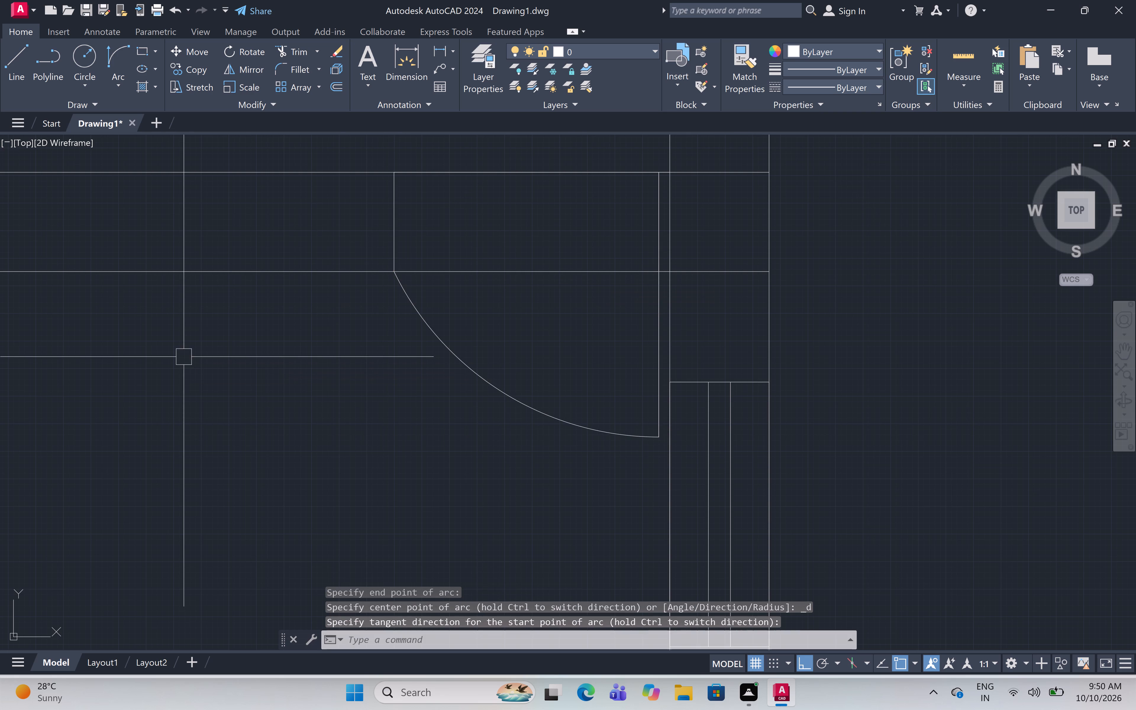
Draw the swing arc for the small west room's door, from the leaf's west end to the jamb on the east wall's inner face.
{"action": "scroll", "coordinate": [415, 207], "scroll_direction": "down", "scroll_amount": 5}
{"action": "middle_click_drag", "start_coordinate": [380, 232], "coordinate": [513, 216]}
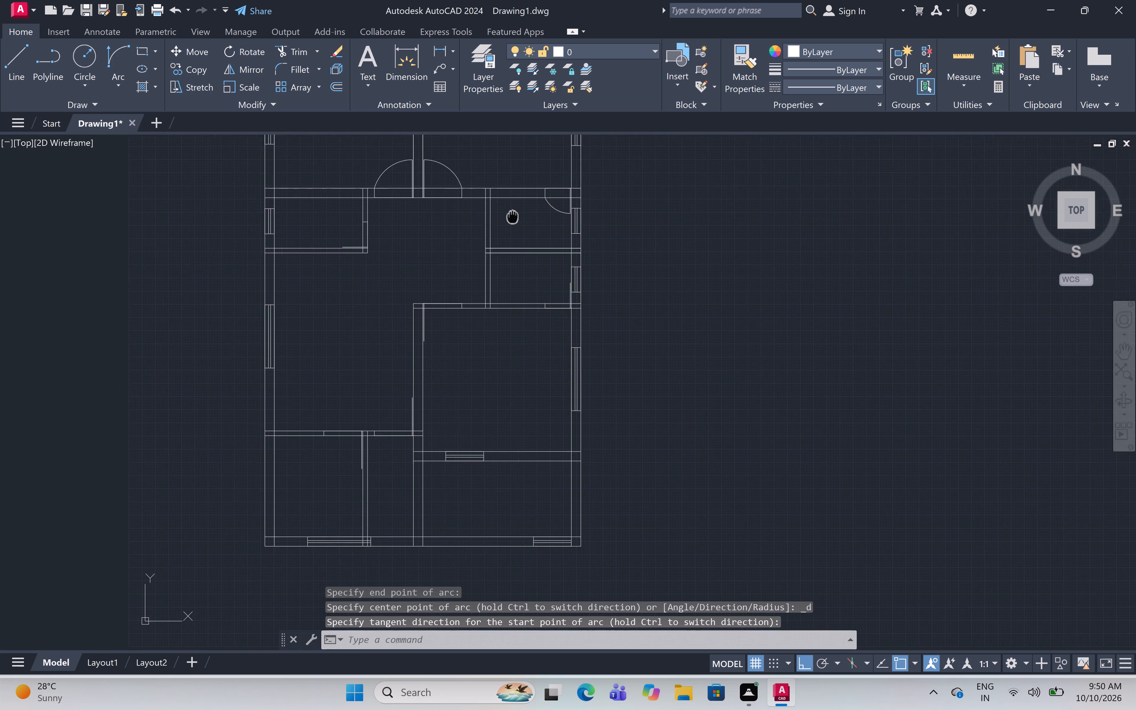
{"action": "middle_click_drag", "start_coordinate": [513, 216], "coordinate": [547, 266]}
{"action": "scroll", "coordinate": [386, 273], "scroll_direction": "up", "scroll_amount": 3}
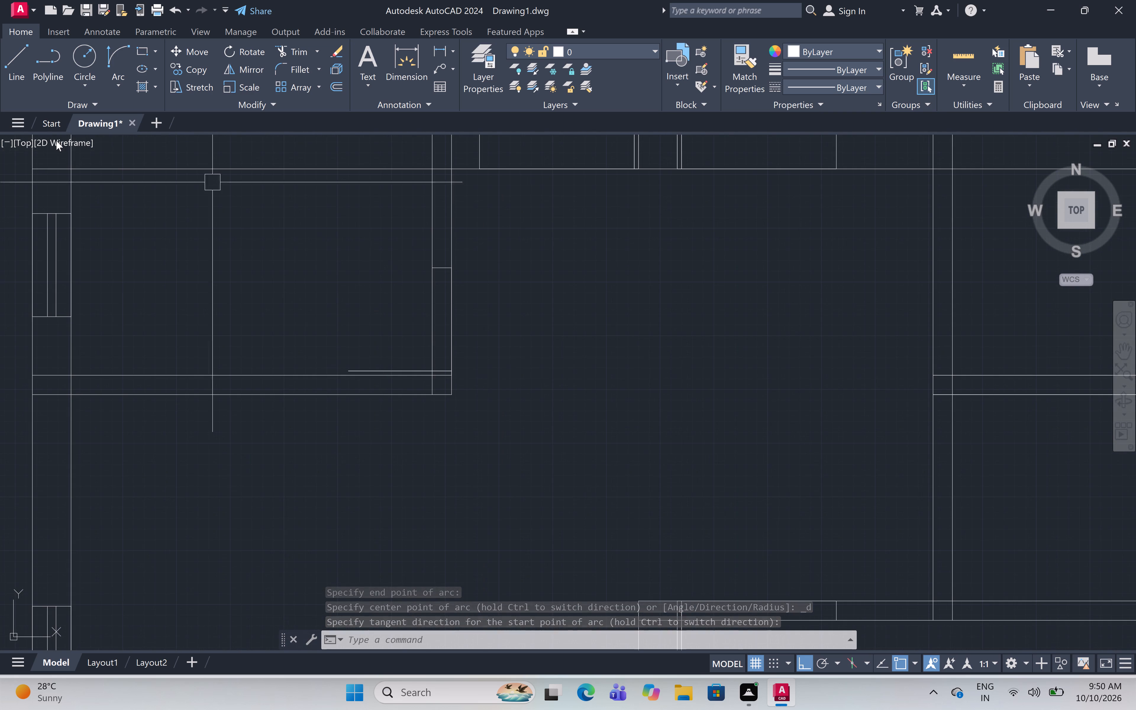
{"action": "left_click", "coordinate": [120, 69]}
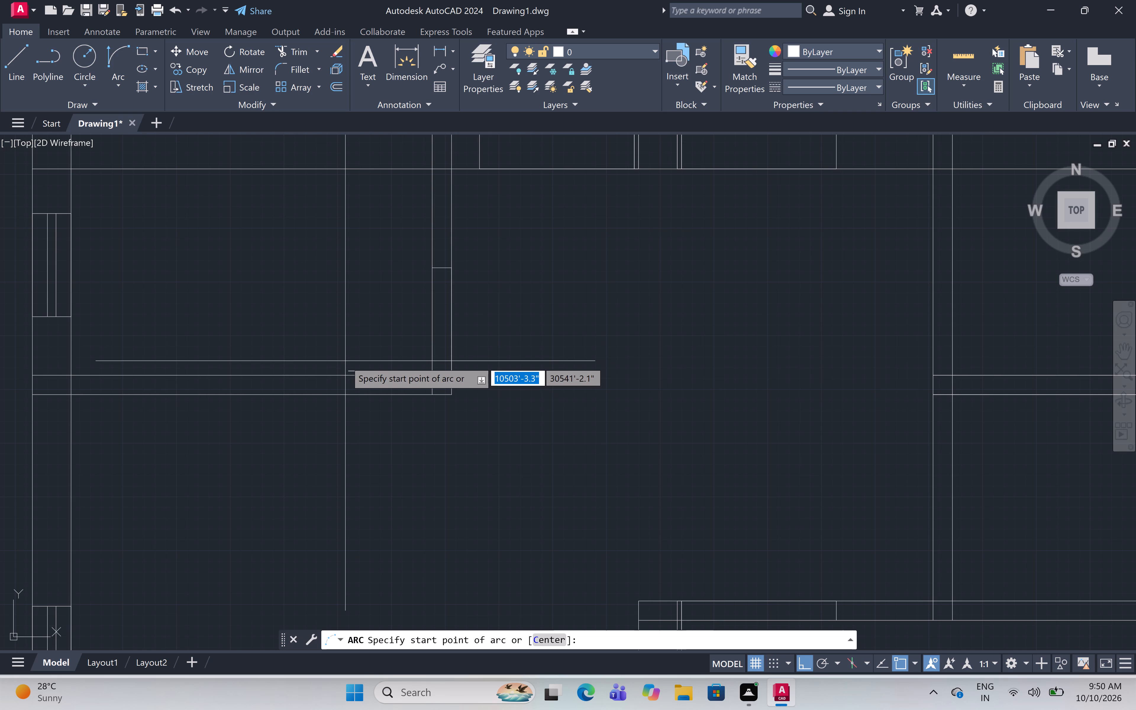
{"action": "left_click", "coordinate": [346, 373]}
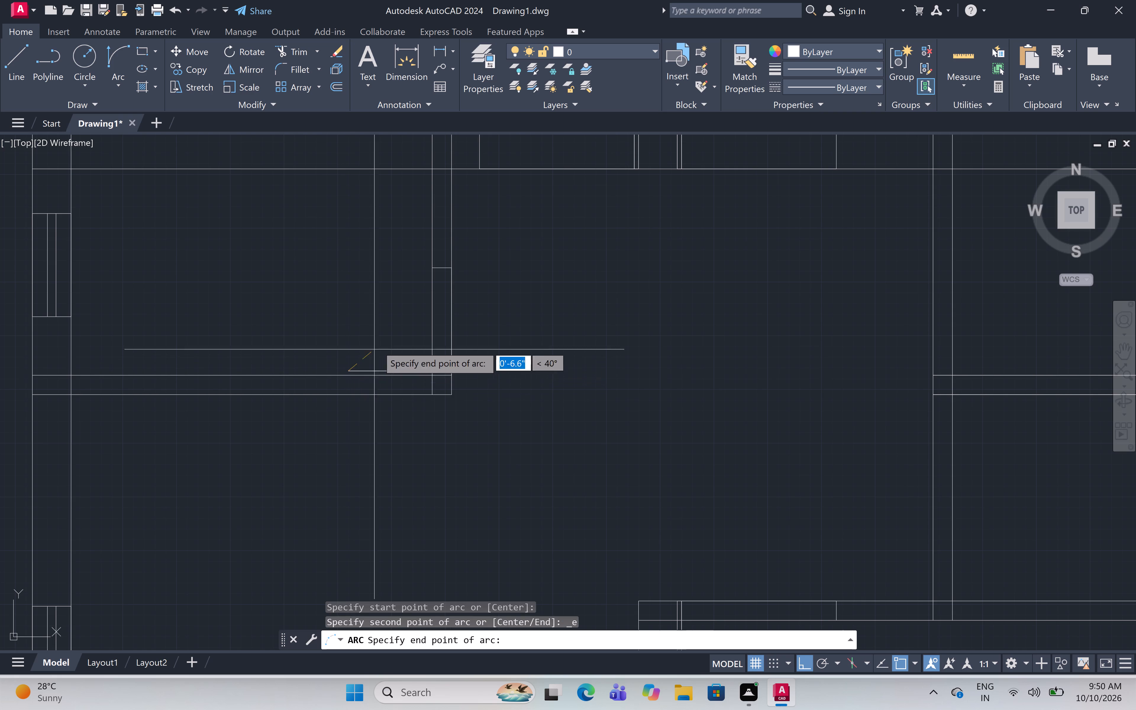
{"action": "left_click", "coordinate": [431, 268]}
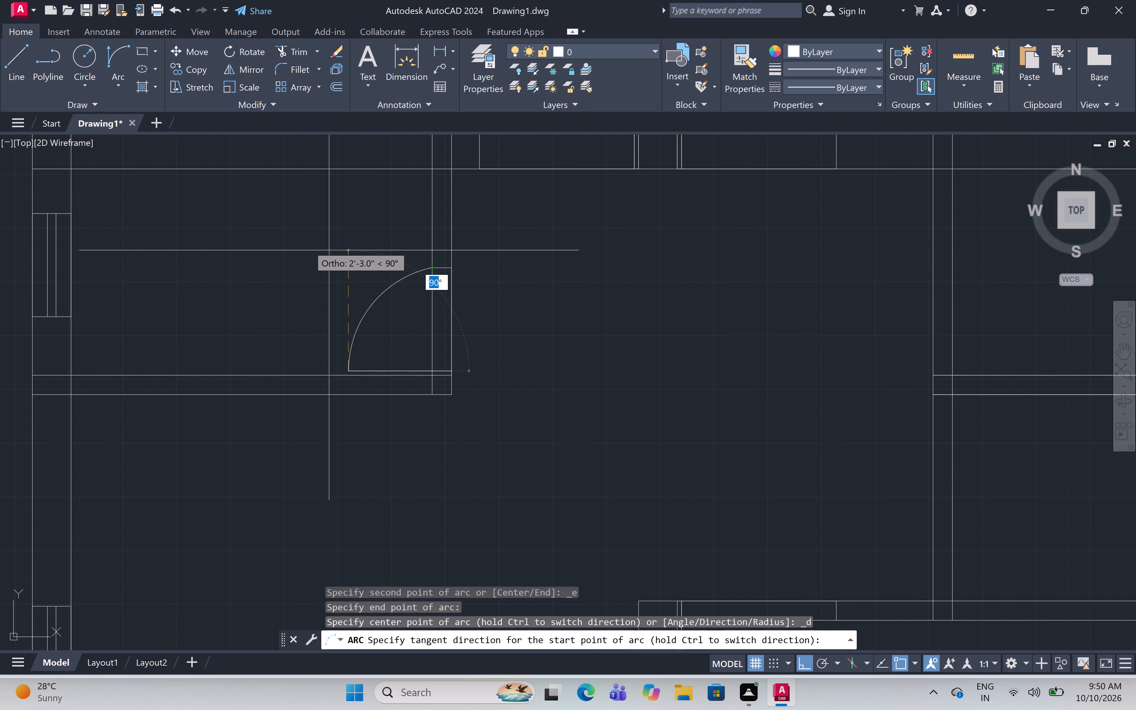
{"action": "left_click", "coordinate": [308, 245]}
Draw the swing arc for the lower small east room's door, from the leaf's north end to the jamb at the south wall's north face.
{"action": "scroll", "coordinate": [309, 244], "scroll_direction": "down", "scroll_amount": 3}
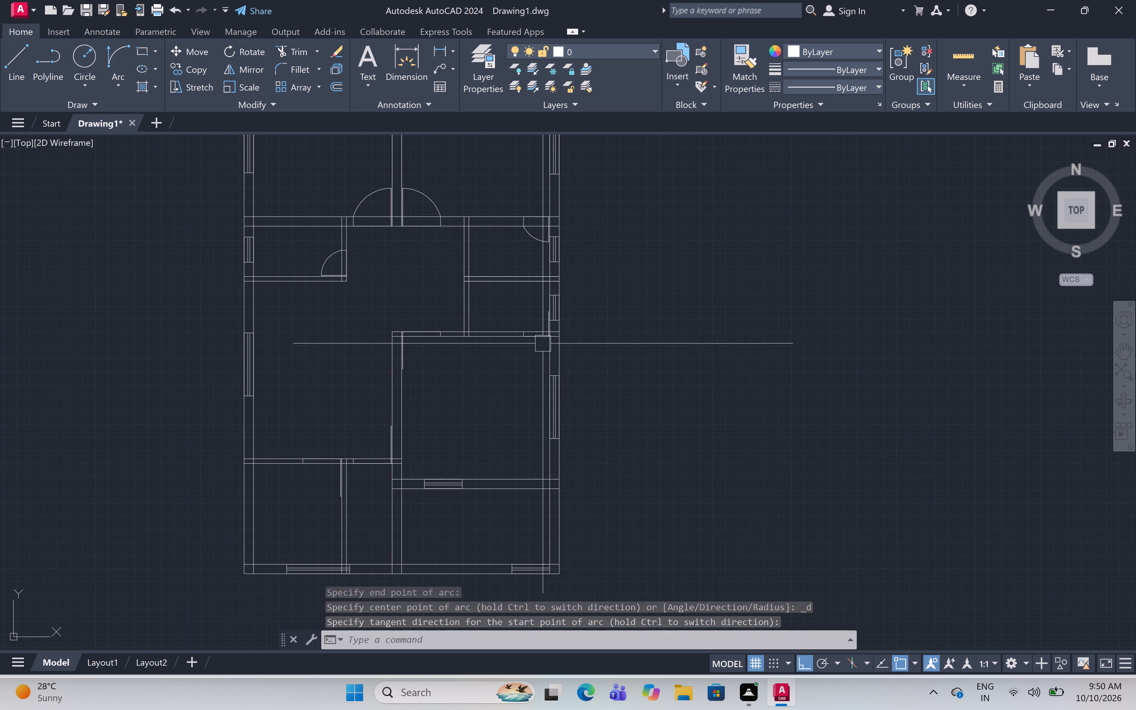
{"action": "scroll", "coordinate": [543, 343], "scroll_direction": "up", "scroll_amount": 3}
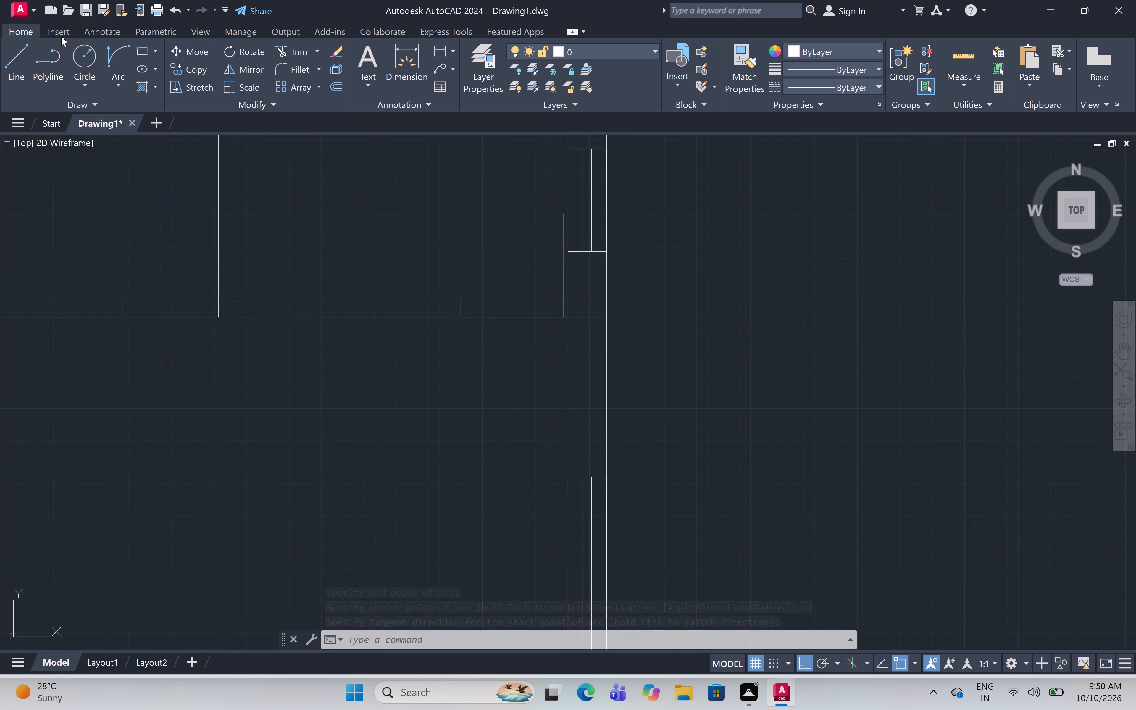
{"action": "left_click", "coordinate": [119, 52]}
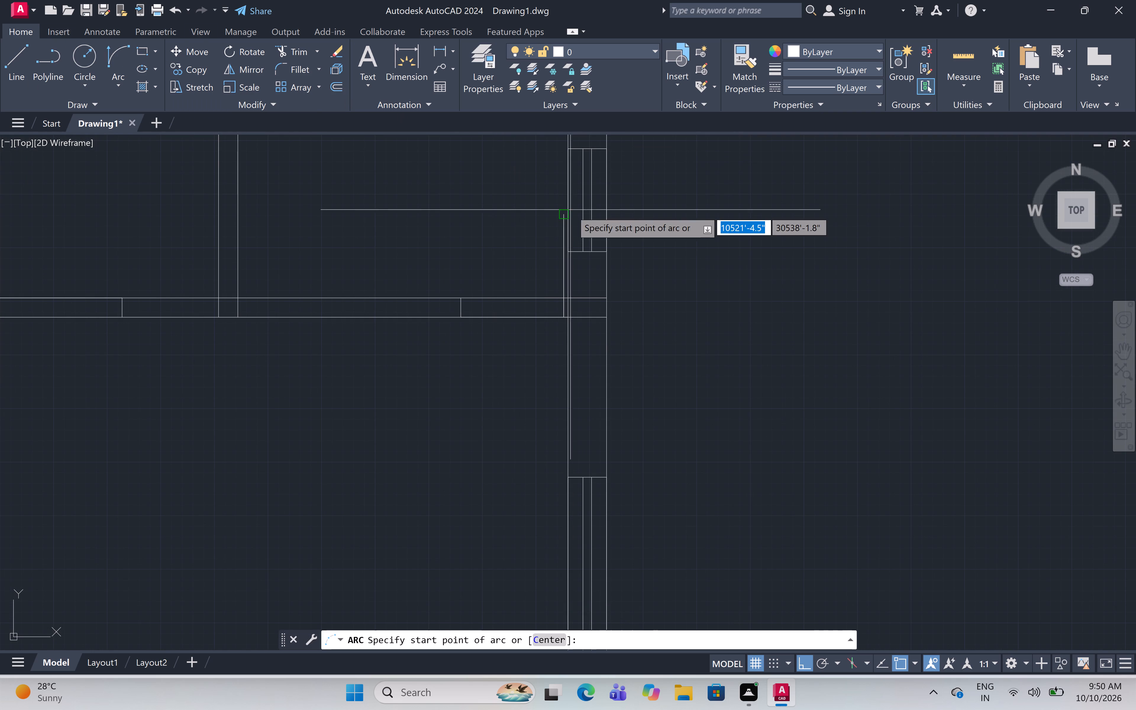
{"action": "scroll", "coordinate": [569, 216], "scroll_direction": "up", "scroll_amount": 1}
{"action": "left_click", "coordinate": [564, 213]}
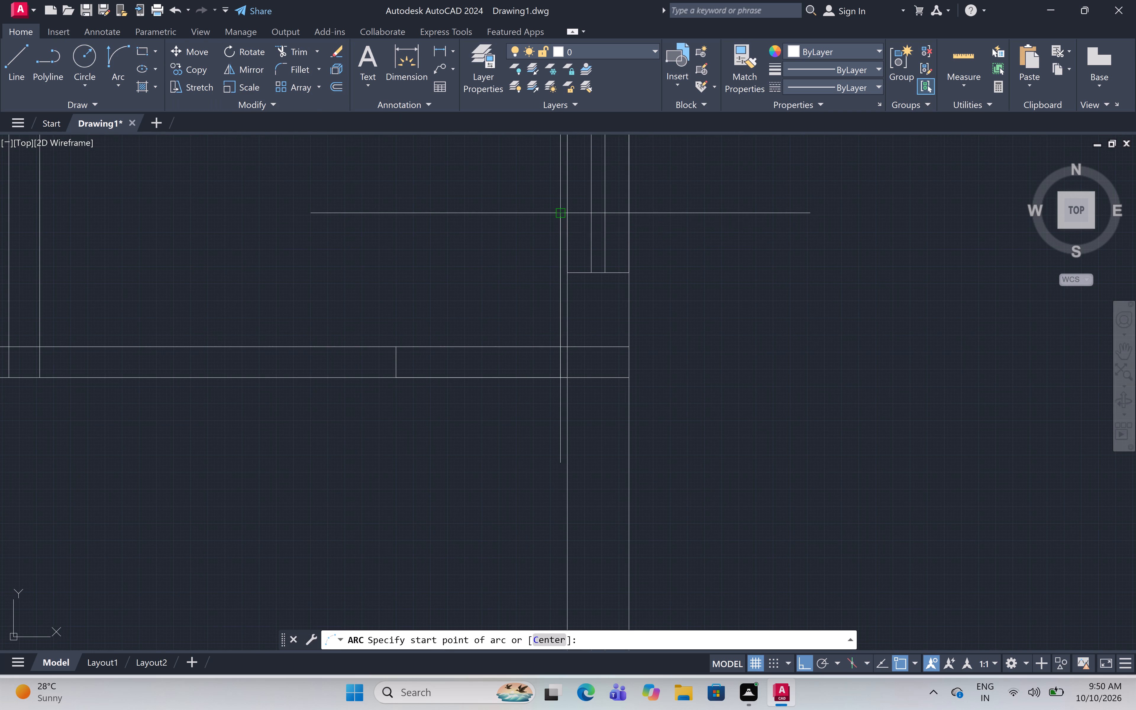
{"action": "left_click", "coordinate": [395, 347]}
{"action": "left_click", "coordinate": [135, 305]}
Erase the swing arc of the upper small east room's door.
{"action": "scroll", "coordinate": [290, 276], "scroll_direction": "down", "scroll_amount": 3}
{"action": "middle_click_drag", "start_coordinate": [302, 244], "coordinate": [348, 385]}
{"action": "scroll", "coordinate": [389, 271], "scroll_direction": "up", "scroll_amount": 2}
{"action": "left_click", "coordinate": [365, 306]}
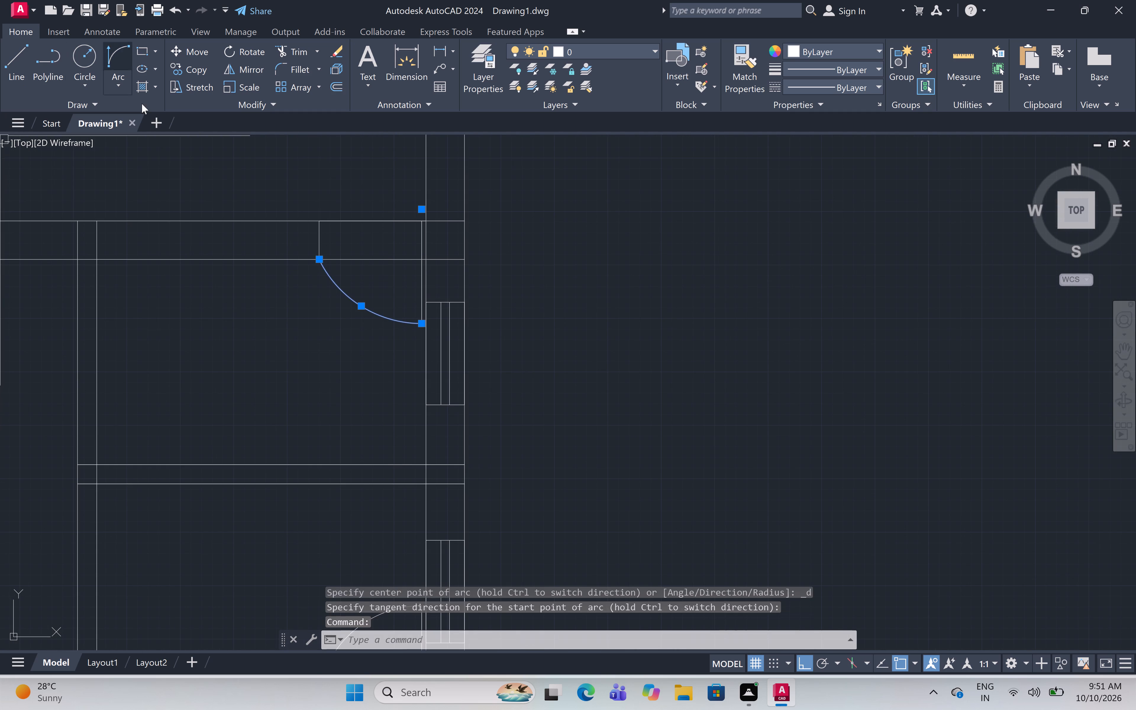
{"action": "key", "text": "Delete"}
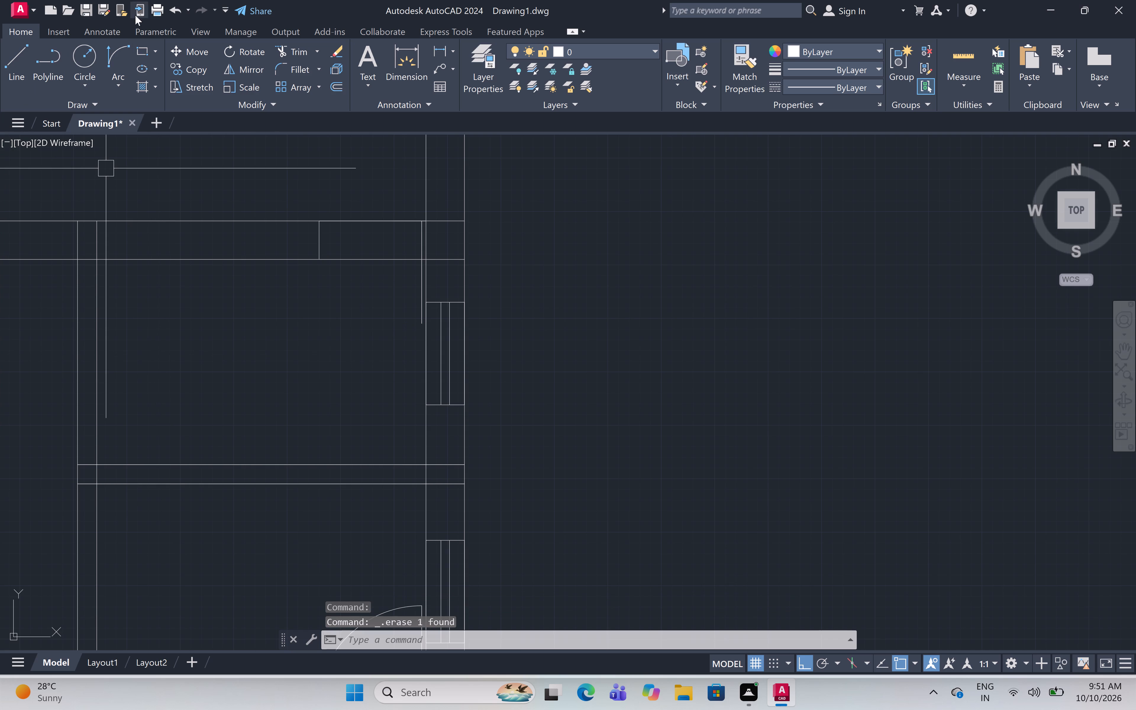
Redraw the upper small east room's door swing arc from the leaf's south end to the jamb at the wall's south face, starting westward.
{"action": "left_click", "coordinate": [116, 54]}
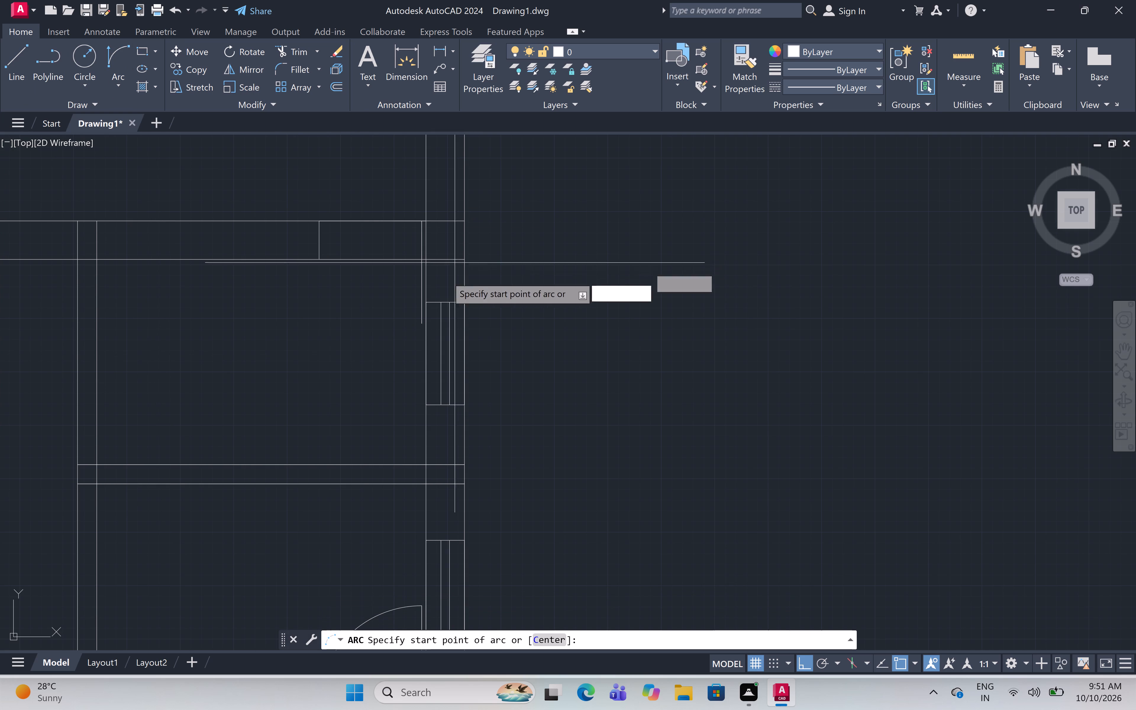
{"action": "scroll", "coordinate": [375, 325], "scroll_direction": "up", "scroll_amount": 1}
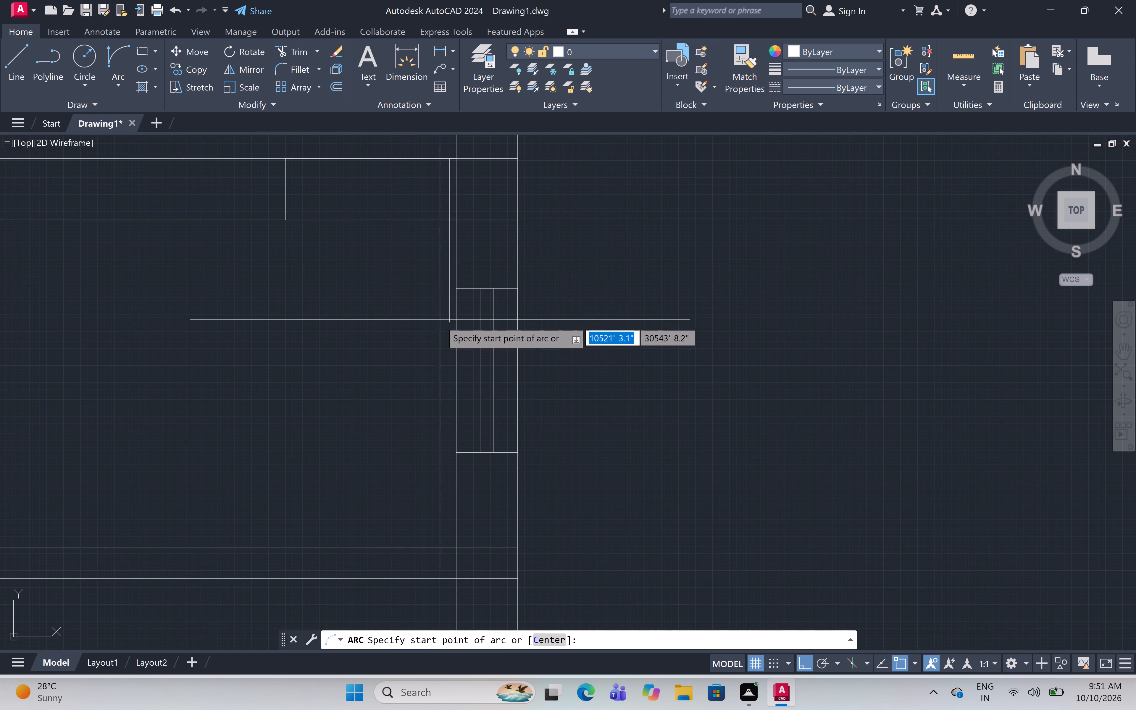
{"action": "left_click", "coordinate": [446, 323]}
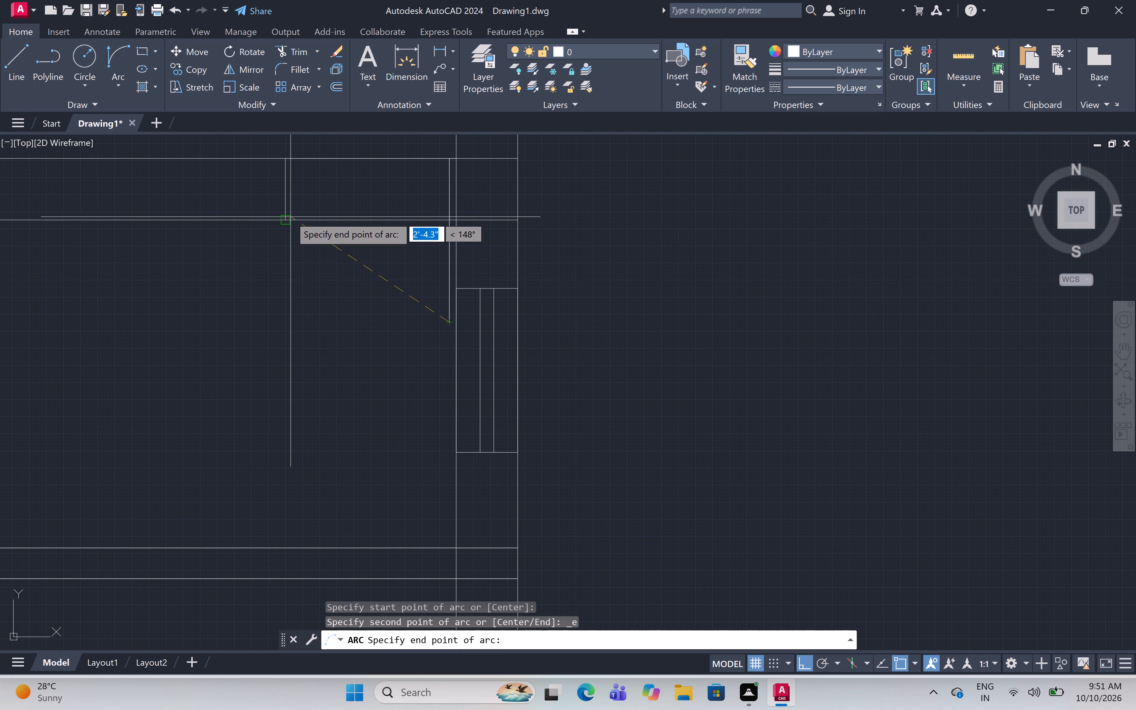
{"action": "left_click", "coordinate": [284, 219]}
{"action": "left_click", "coordinate": [166, 375]}
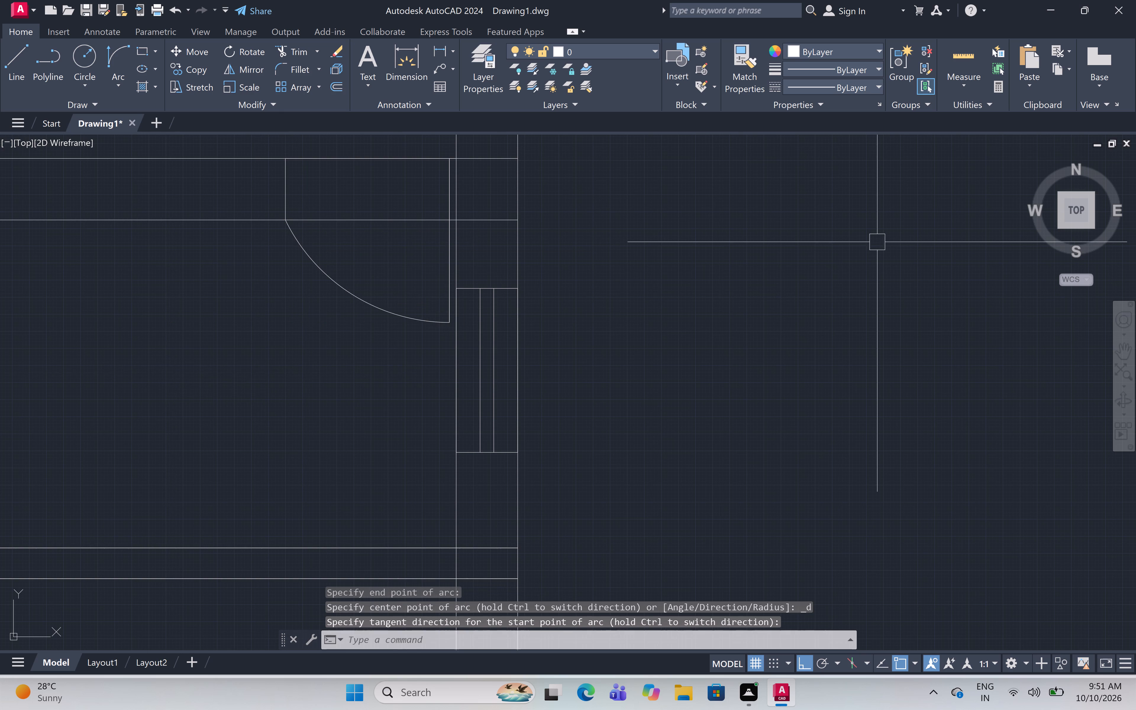
Draw the swing arc for the large middle east room's door, from the leaf's south end to the jamb at the north wall's south face.
{"action": "scroll", "coordinate": [875, 241], "scroll_direction": "down", "scroll_amount": 5}
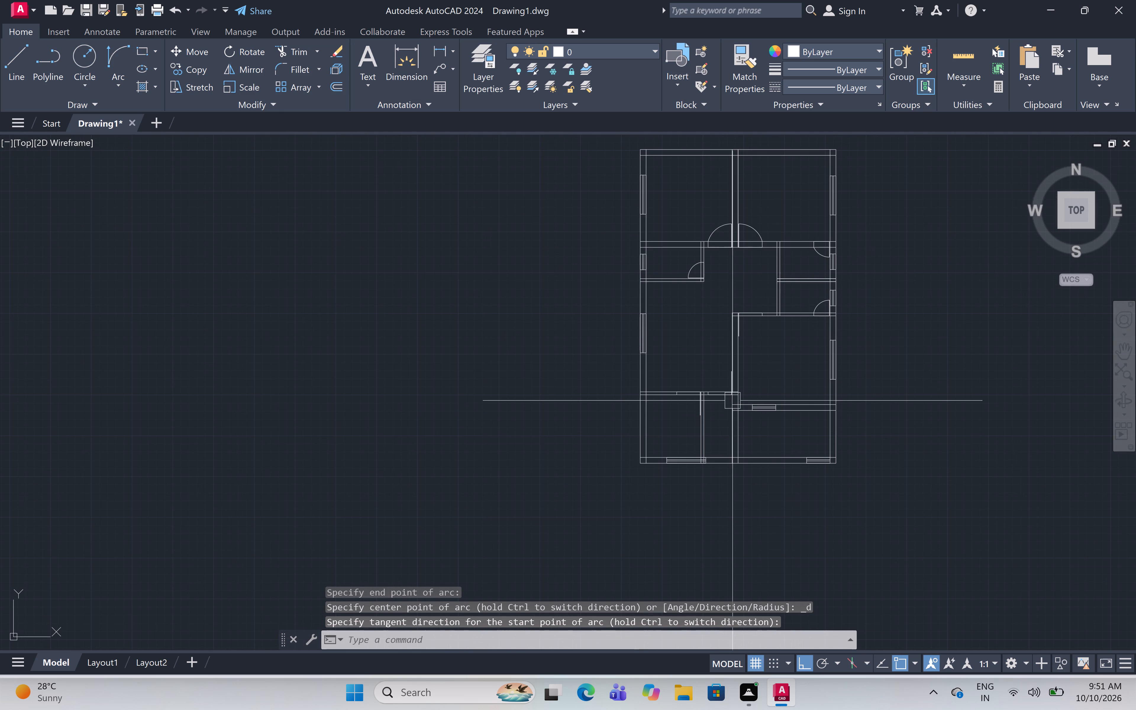
{"action": "scroll", "coordinate": [771, 331], "scroll_direction": "up", "scroll_amount": 3}
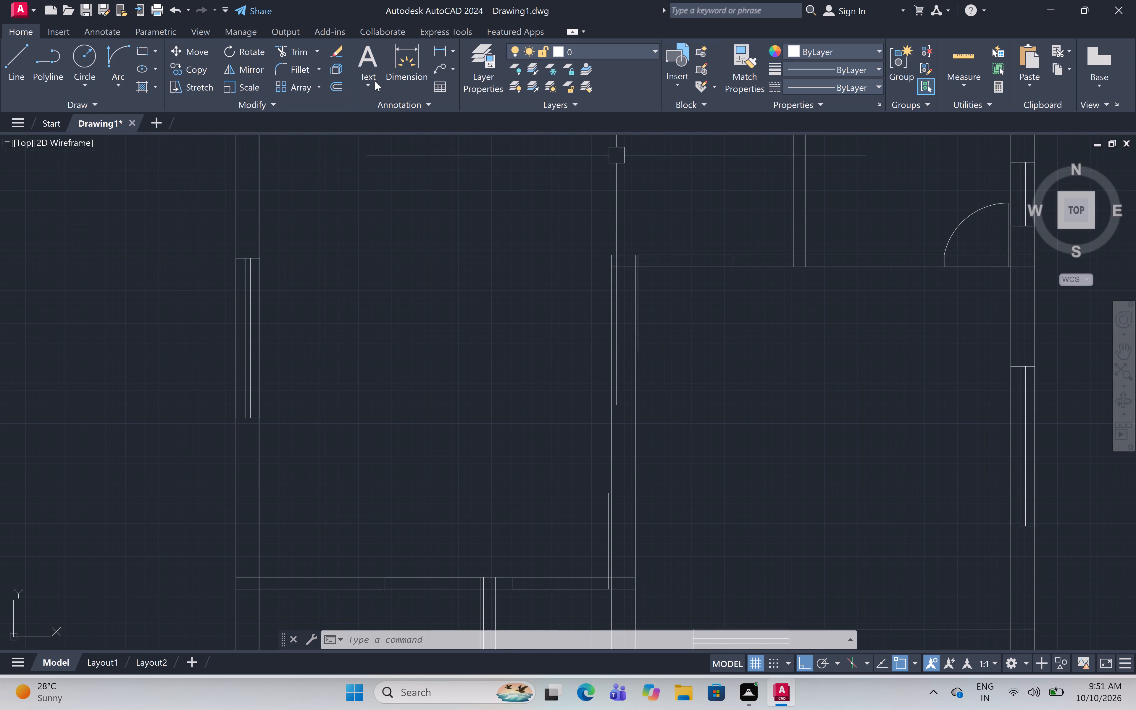
{"action": "left_click", "coordinate": [120, 67]}
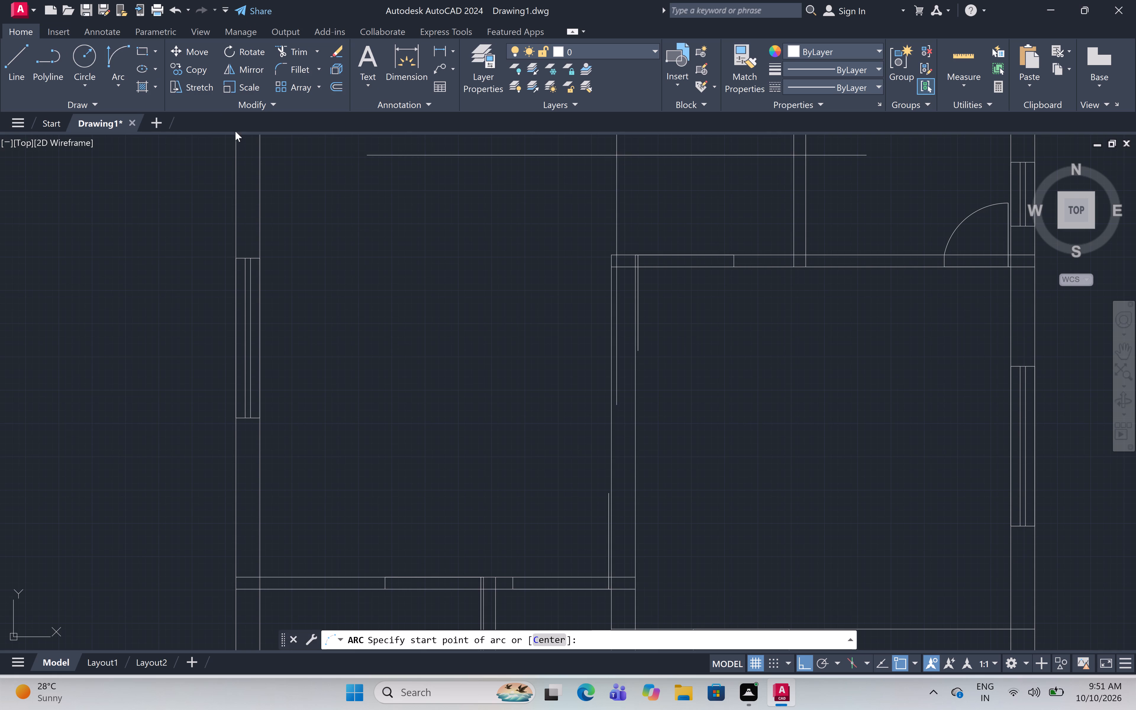
{"action": "scroll", "coordinate": [708, 359], "scroll_direction": "up", "scroll_amount": 1}
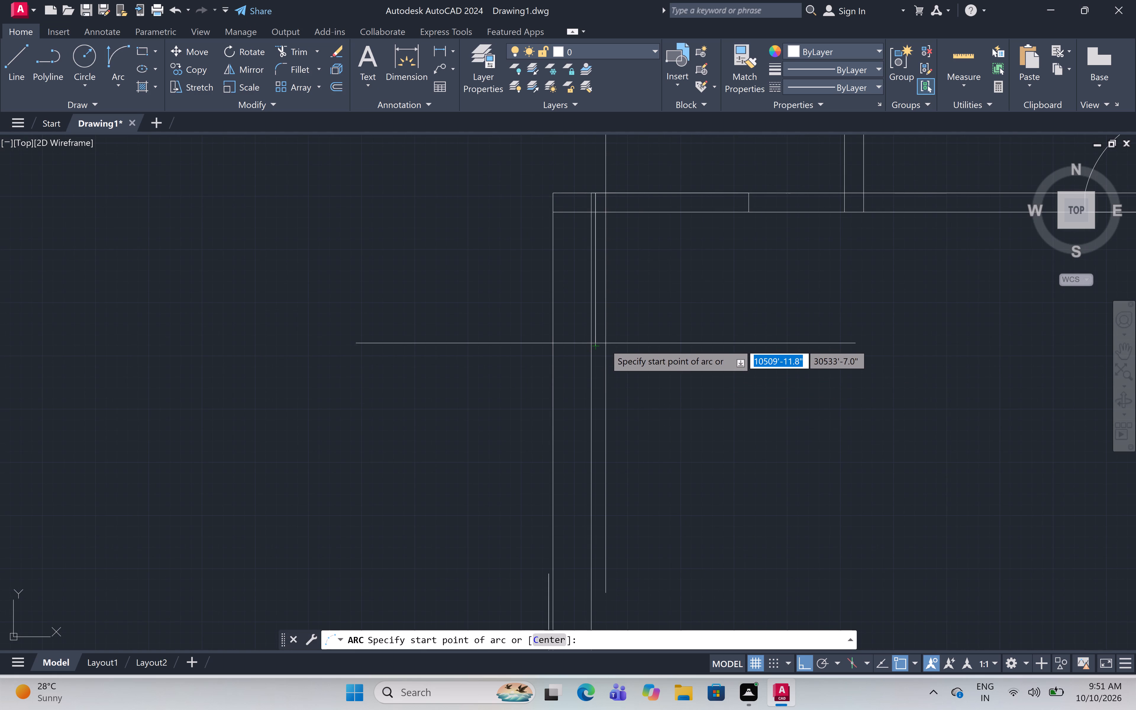
{"action": "left_click", "coordinate": [596, 342]}
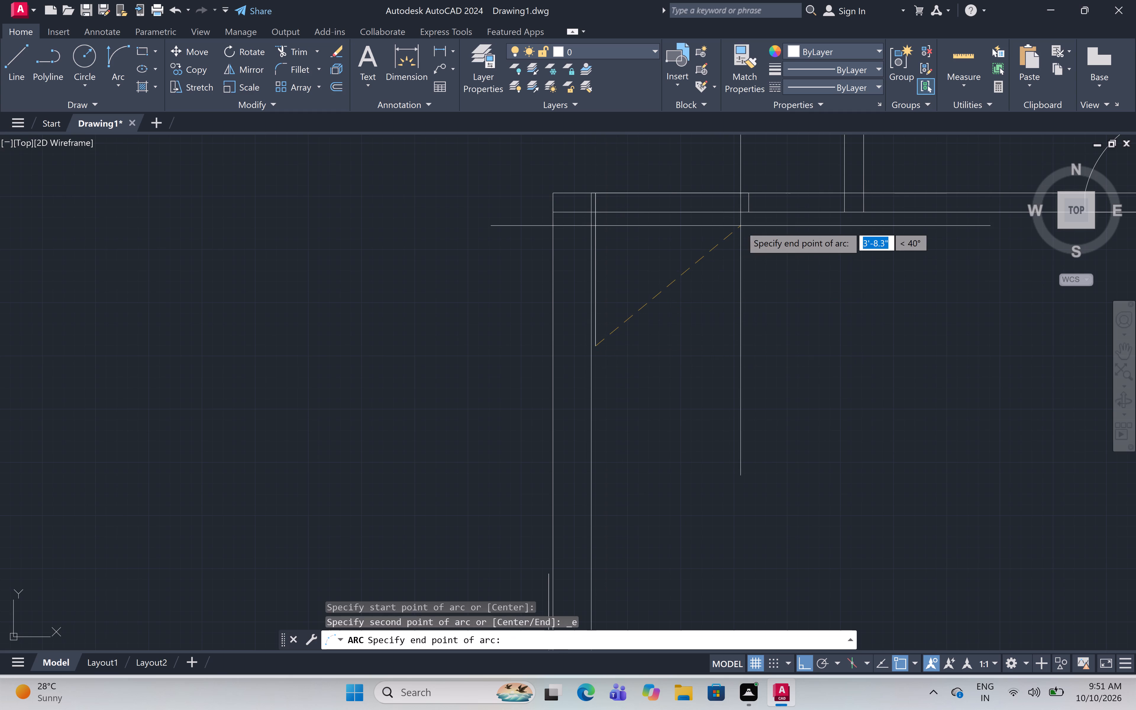
{"action": "left_click", "coordinate": [752, 209]}
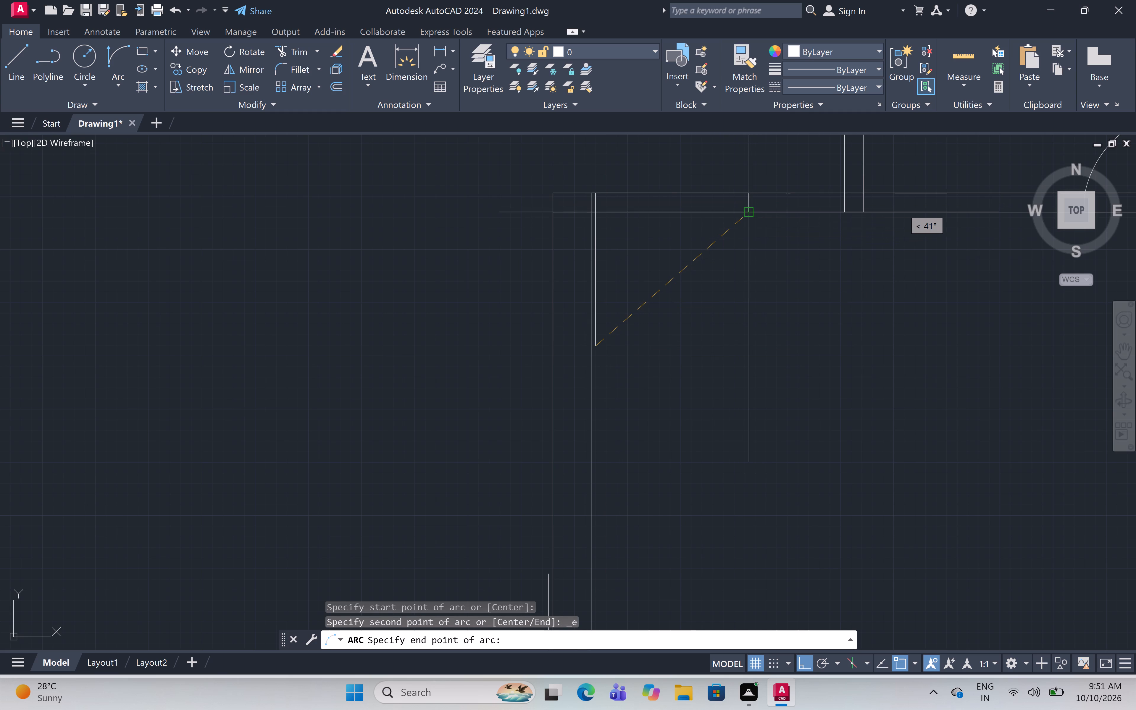
{"action": "left_click", "coordinate": [919, 287]}
Draw the swing arc for the door in the large west room's south wall, from the leaf's north end to the jamb at the wall's north face.
{"action": "scroll", "coordinate": [852, 267], "scroll_direction": "down", "scroll_amount": 3}
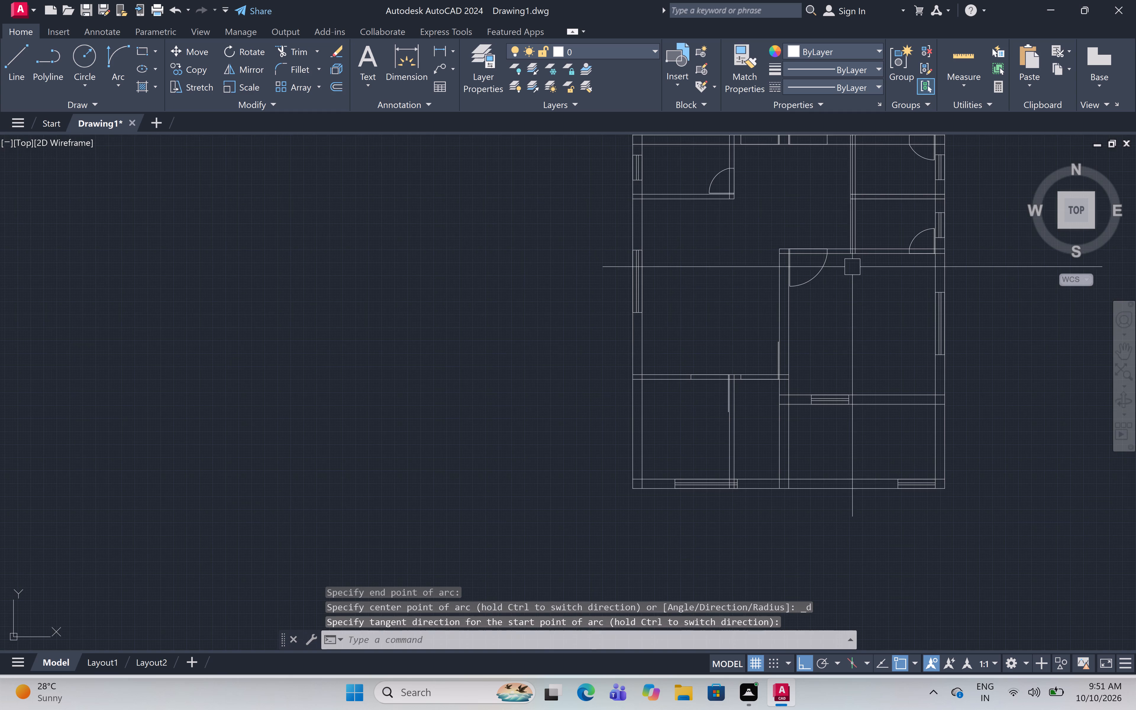
{"action": "scroll", "coordinate": [789, 380], "scroll_direction": "up", "scroll_amount": 2}
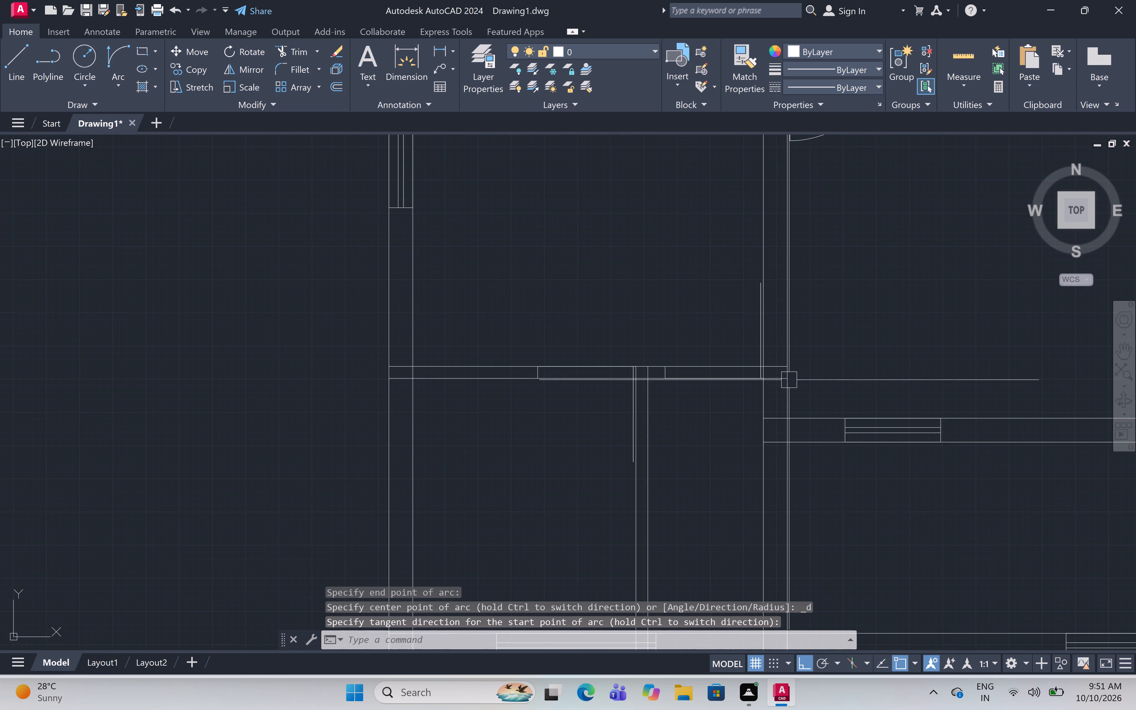
{"action": "scroll", "coordinate": [789, 380], "scroll_direction": "up", "scroll_amount": 1}
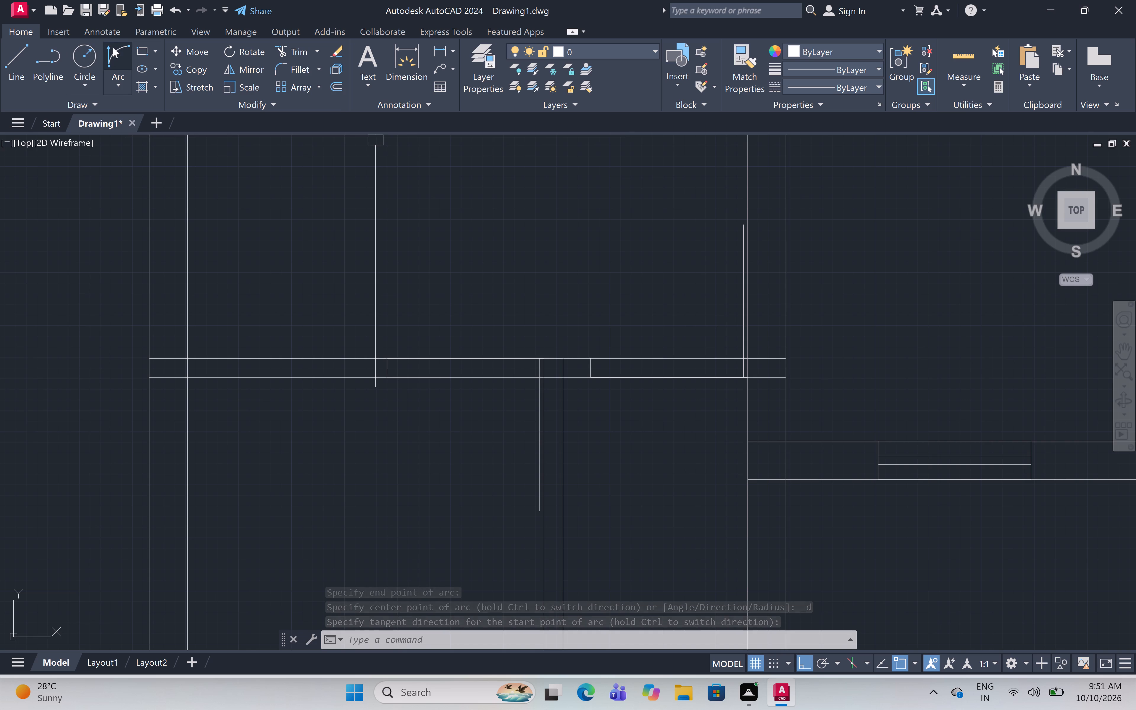
{"action": "left_click", "coordinate": [113, 47]}
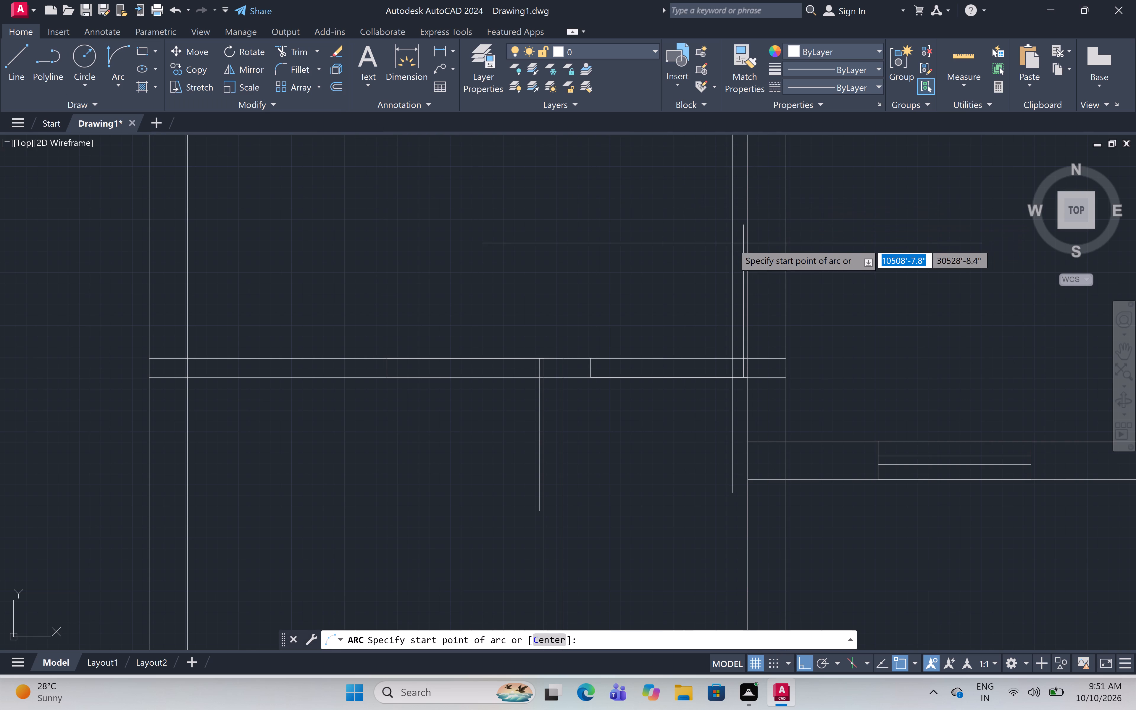
{"action": "scroll", "coordinate": [738, 238], "scroll_direction": "up", "scroll_amount": 1}
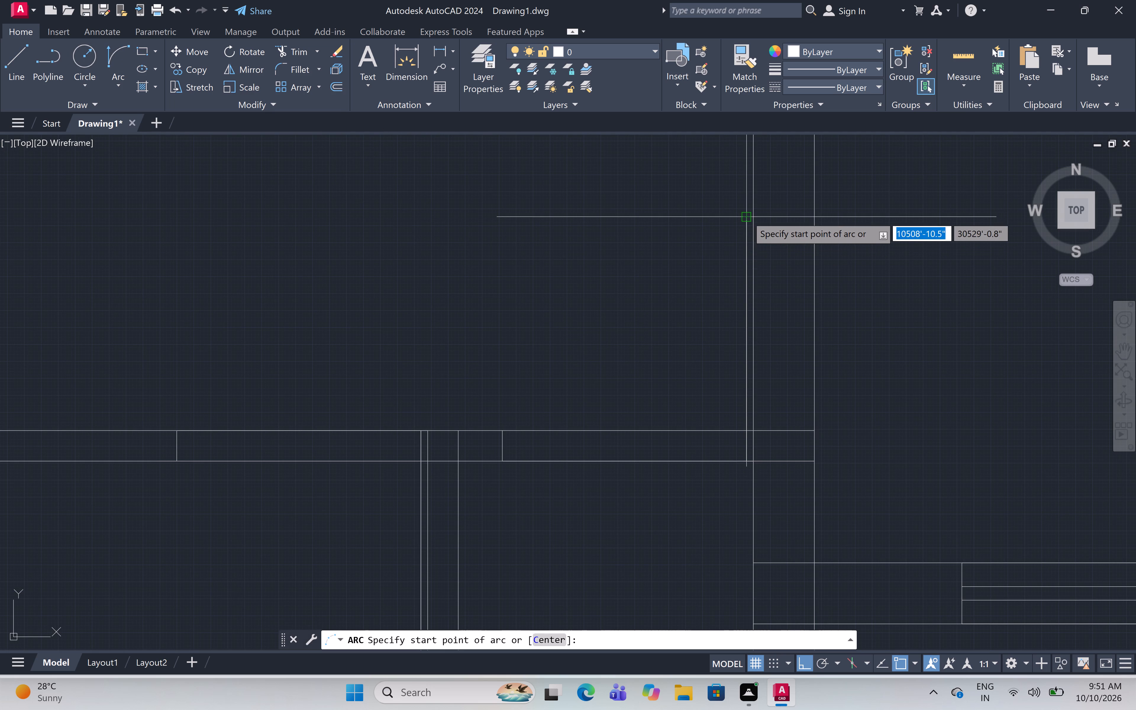
{"action": "left_click", "coordinate": [747, 216]}
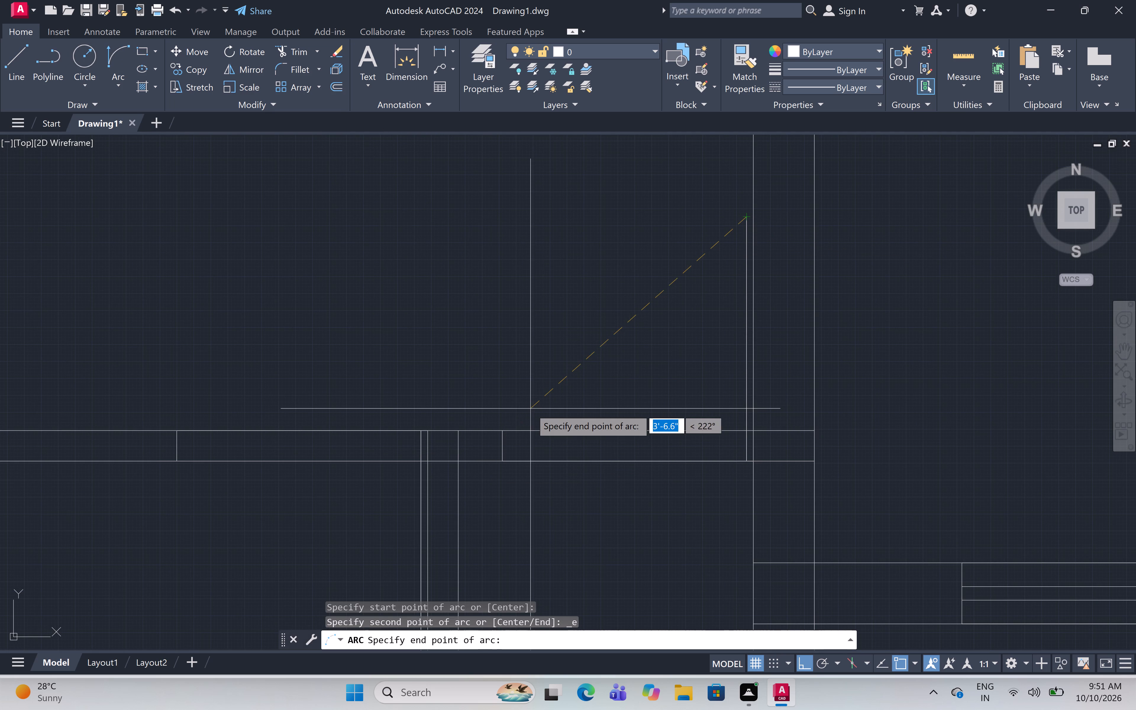
{"action": "left_click", "coordinate": [505, 434]}
{"action": "left_click", "coordinate": [414, 407]}
Draw the swing arc for the southwest room's door, from the leaf's south end to the jamb at the north wall's south face.
{"action": "scroll", "coordinate": [526, 322], "scroll_direction": "down", "scroll_amount": 2}
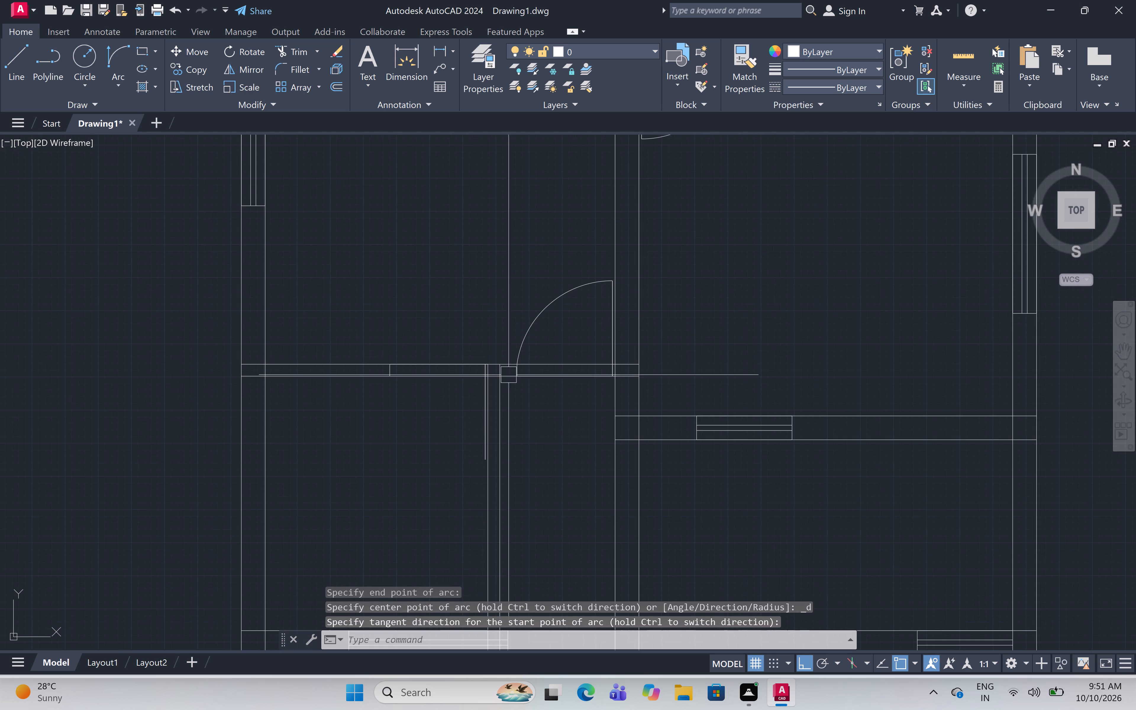
{"action": "scroll", "coordinate": [441, 493], "scroll_direction": "up", "scroll_amount": 2}
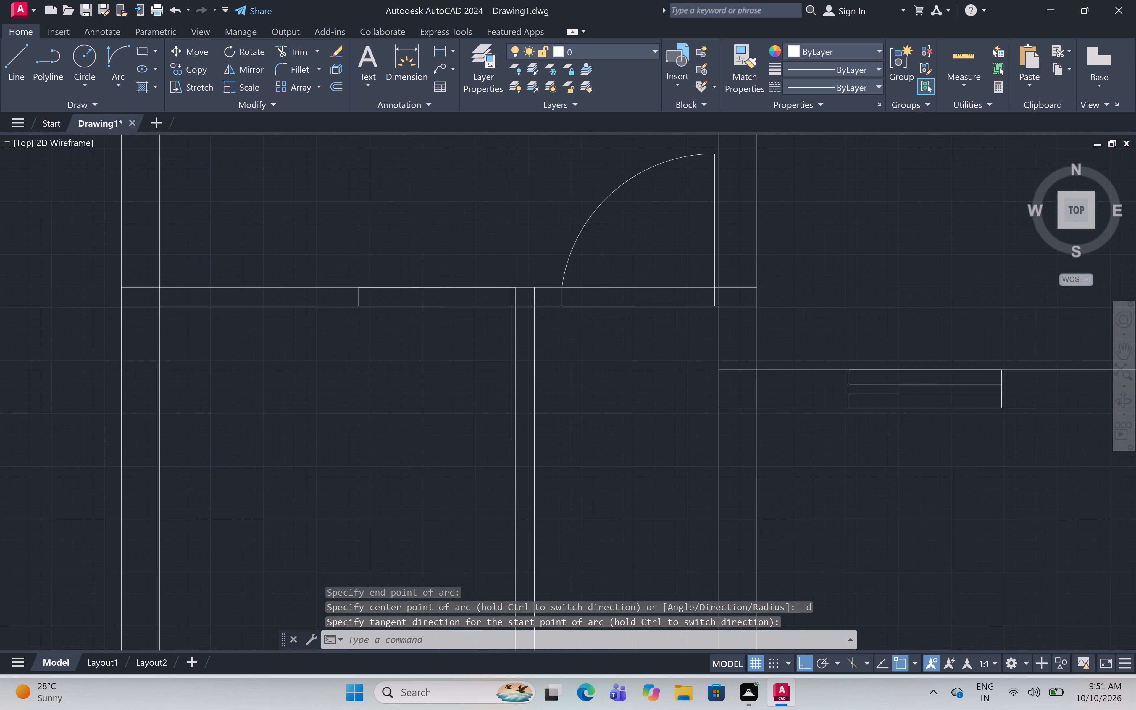
{"action": "left_click", "coordinate": [117, 59]}
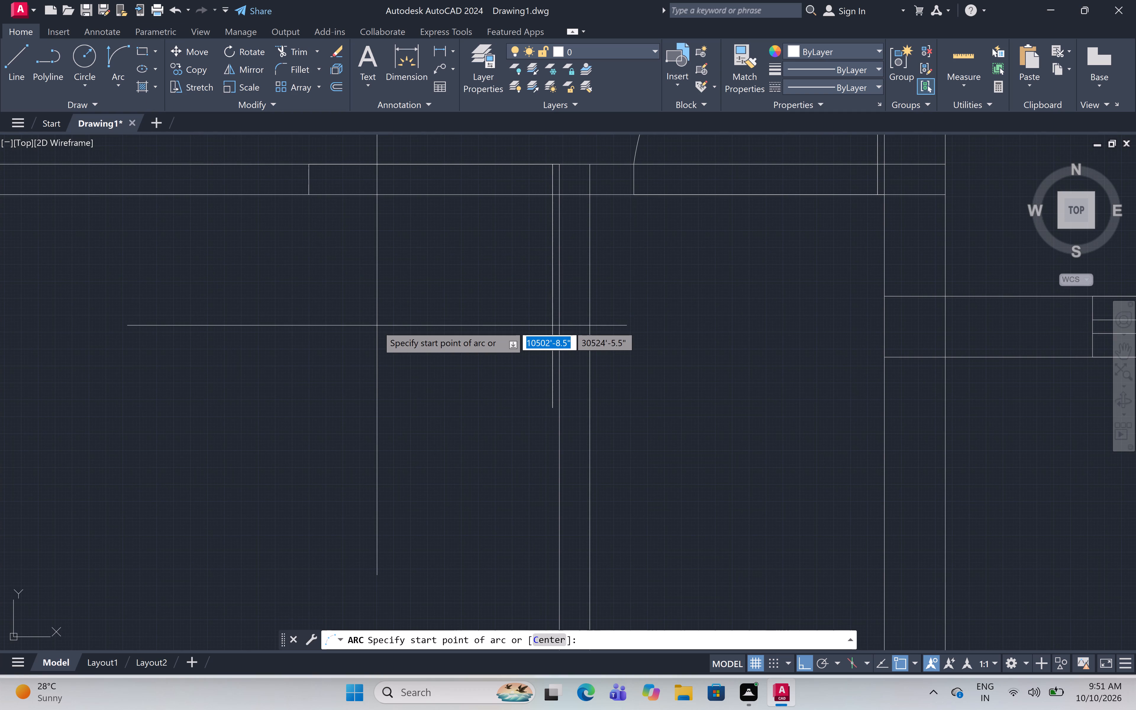
{"action": "left_click", "coordinate": [551, 409]}
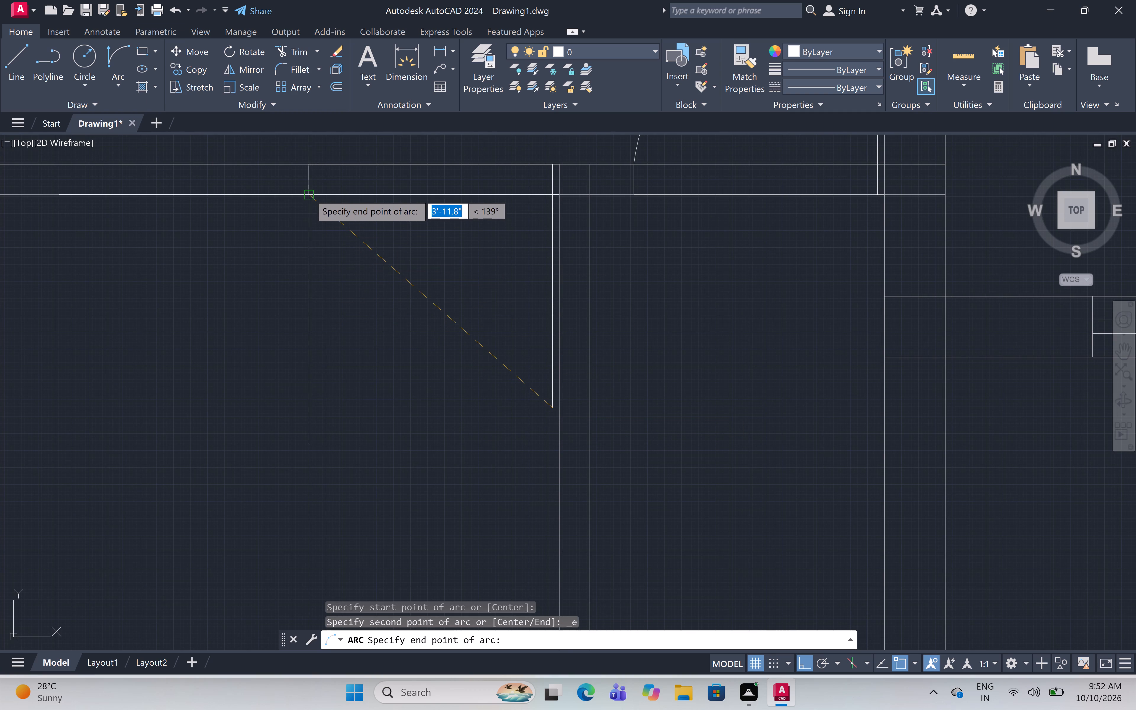
{"action": "left_click", "coordinate": [309, 193]}
{"action": "left_click", "coordinate": [0, 310]}
Offset the two north rooms' door leaf lines by 1" into their swings, the west leaf westward and the east leaf eastward.
{"action": "scroll", "coordinate": [233, 267], "scroll_direction": "down", "scroll_amount": 3}
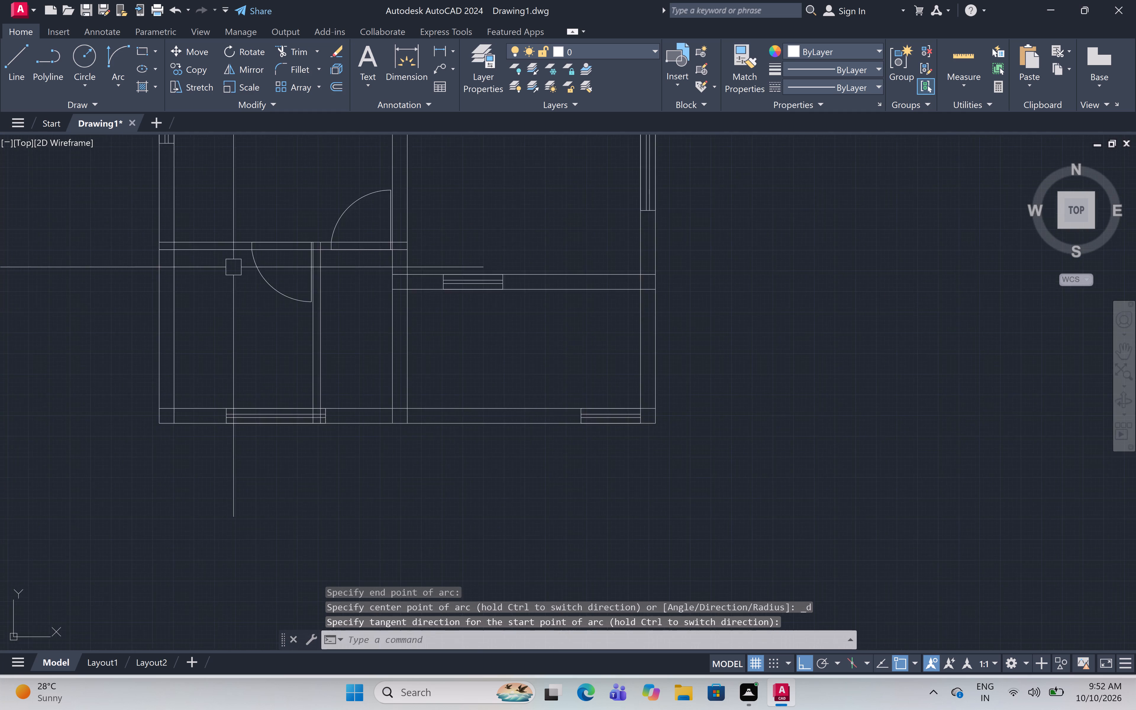
{"action": "scroll", "coordinate": [233, 267], "scroll_direction": "down", "scroll_amount": 3}
{"action": "middle_click_drag", "start_coordinate": [246, 235], "coordinate": [512, 344]}
{"action": "scroll", "coordinate": [475, 307], "scroll_direction": "down", "scroll_amount": 1}
{"action": "scroll", "coordinate": [519, 308], "scroll_direction": "up", "scroll_amount": 4}
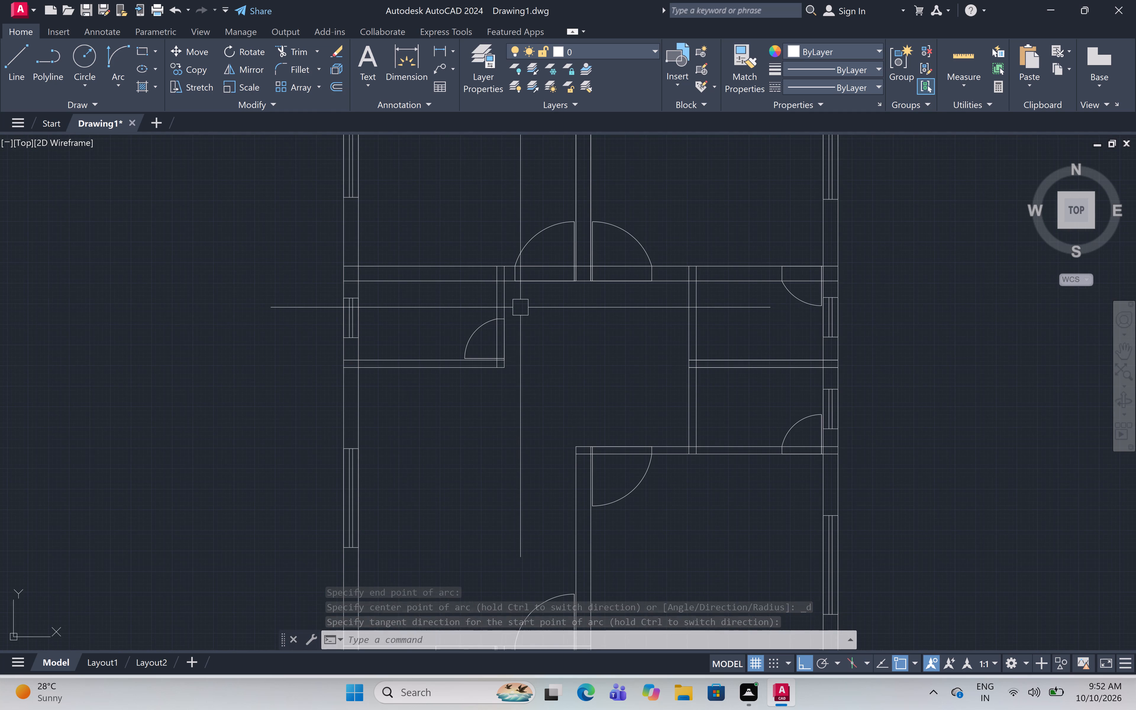
{"action": "key", "text": "o"}
{"action": "type", "text": "ff"}
{"action": "key", "text": "space"}
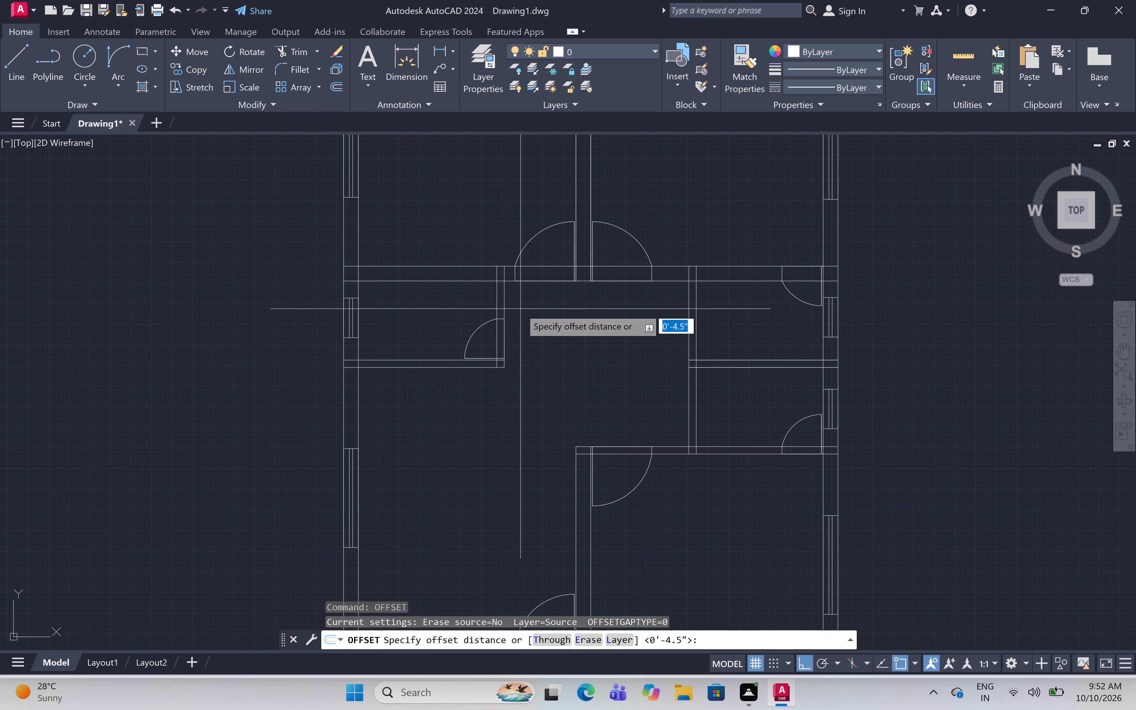
{"action": "key", "text": "1"}
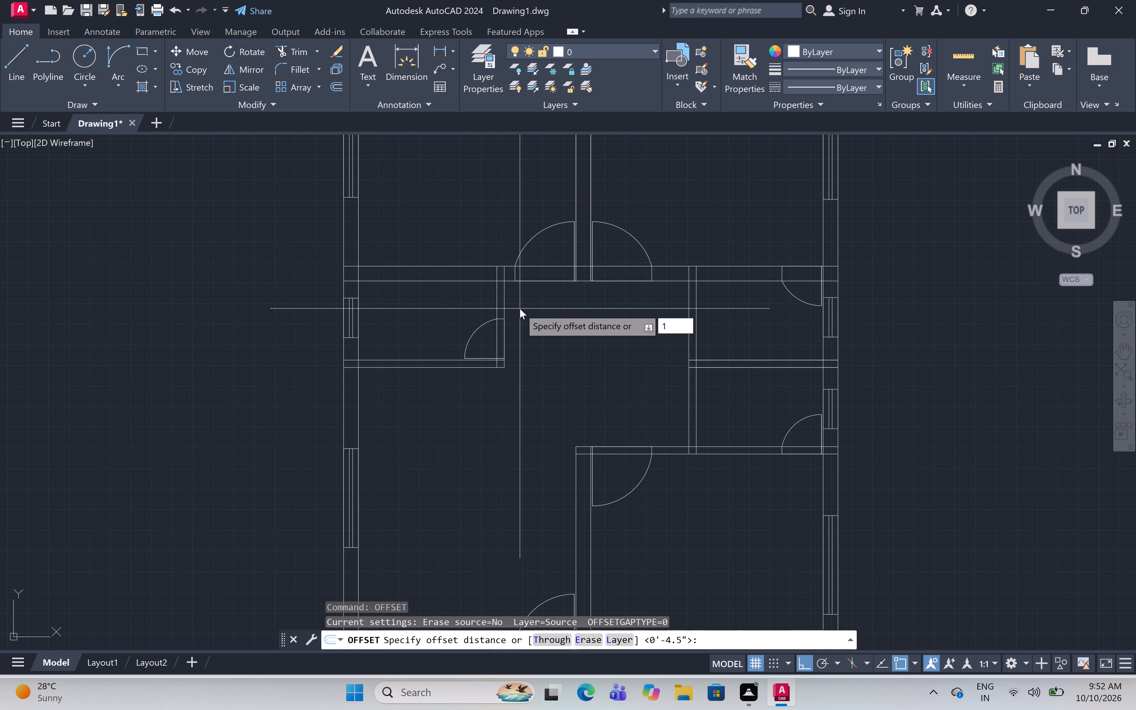
{"action": "key", "text": "shift+quotedbl"}
{"action": "key", "text": "space"}
{"action": "scroll", "coordinate": [588, 226], "scroll_direction": "up", "scroll_amount": 3}
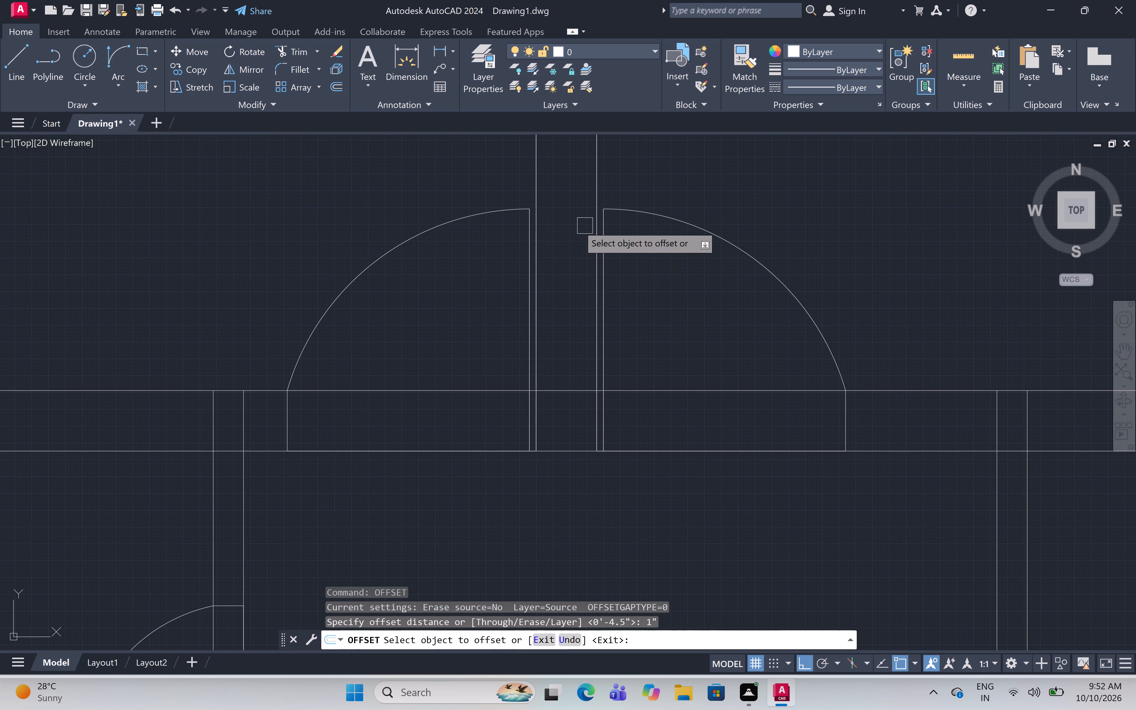
{"action": "scroll", "coordinate": [533, 229], "scroll_direction": "up", "scroll_amount": 1}
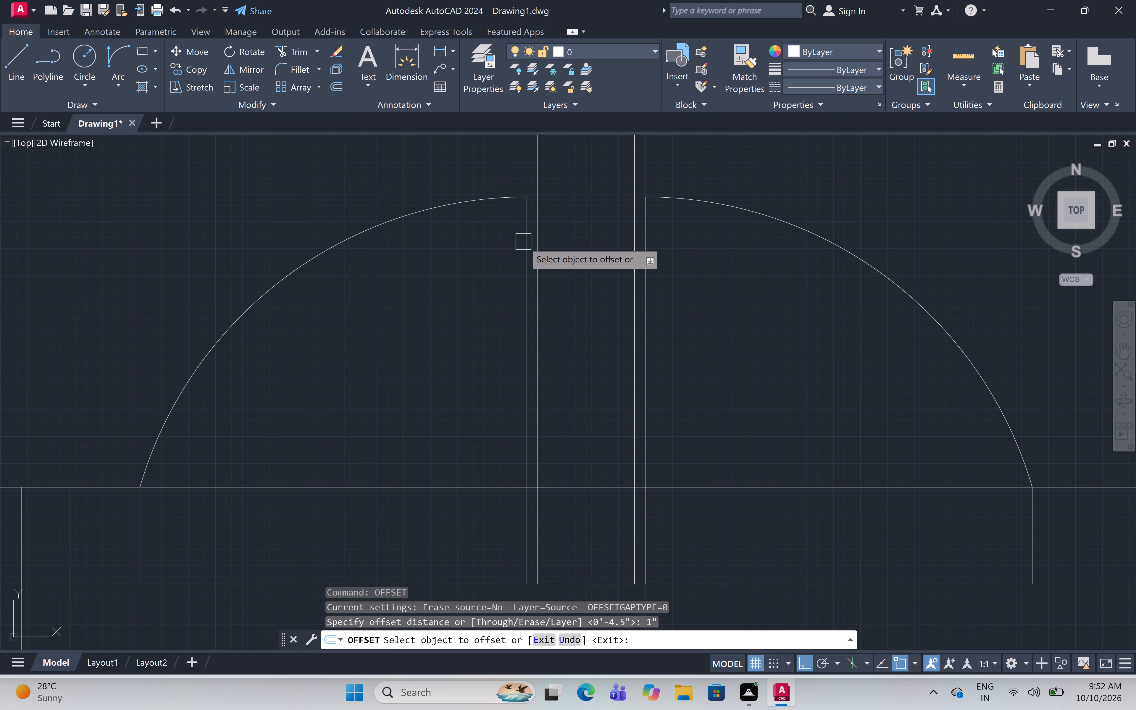
{"action": "left_click", "coordinate": [523, 242]}
{"action": "left_click", "coordinate": [373, 269]}
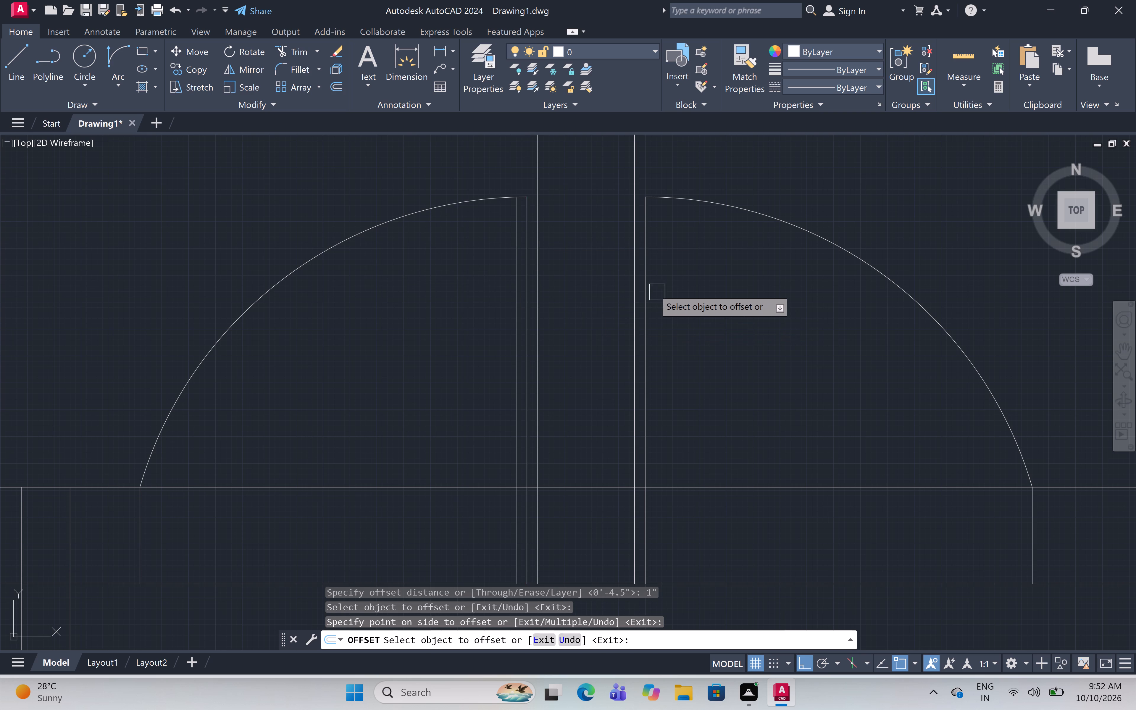
{"action": "left_click", "coordinate": [644, 282]}
{"action": "left_click", "coordinate": [748, 284]}
Offset the small west room's door leaf line 1" north, into its swing.
{"action": "scroll", "coordinate": [710, 255], "scroll_direction": "down", "scroll_amount": 5}
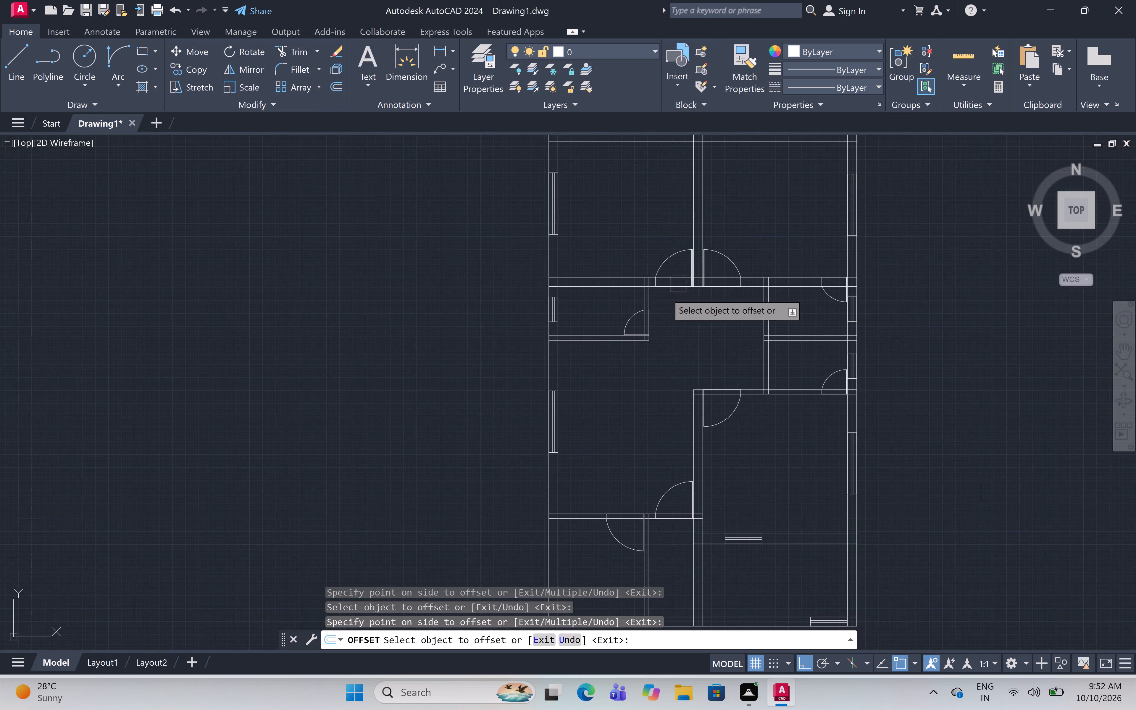
{"action": "scroll", "coordinate": [621, 318], "scroll_direction": "up", "scroll_amount": 4}
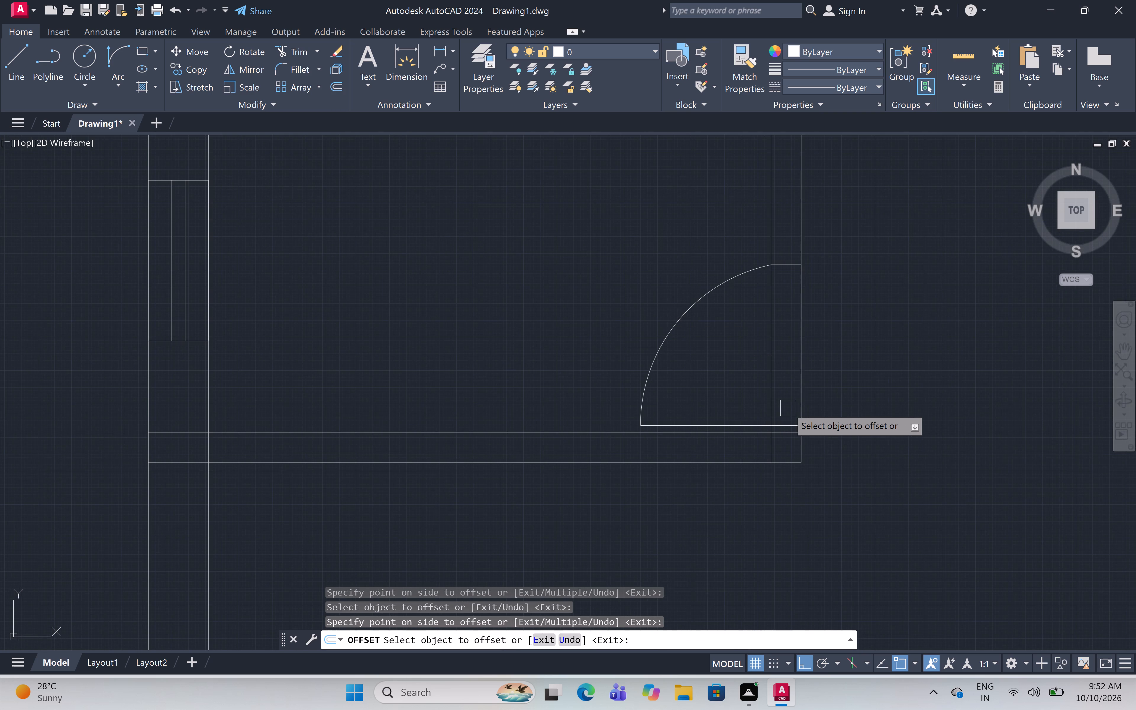
{"action": "scroll", "coordinate": [788, 408], "scroll_direction": "up", "scroll_amount": 1}
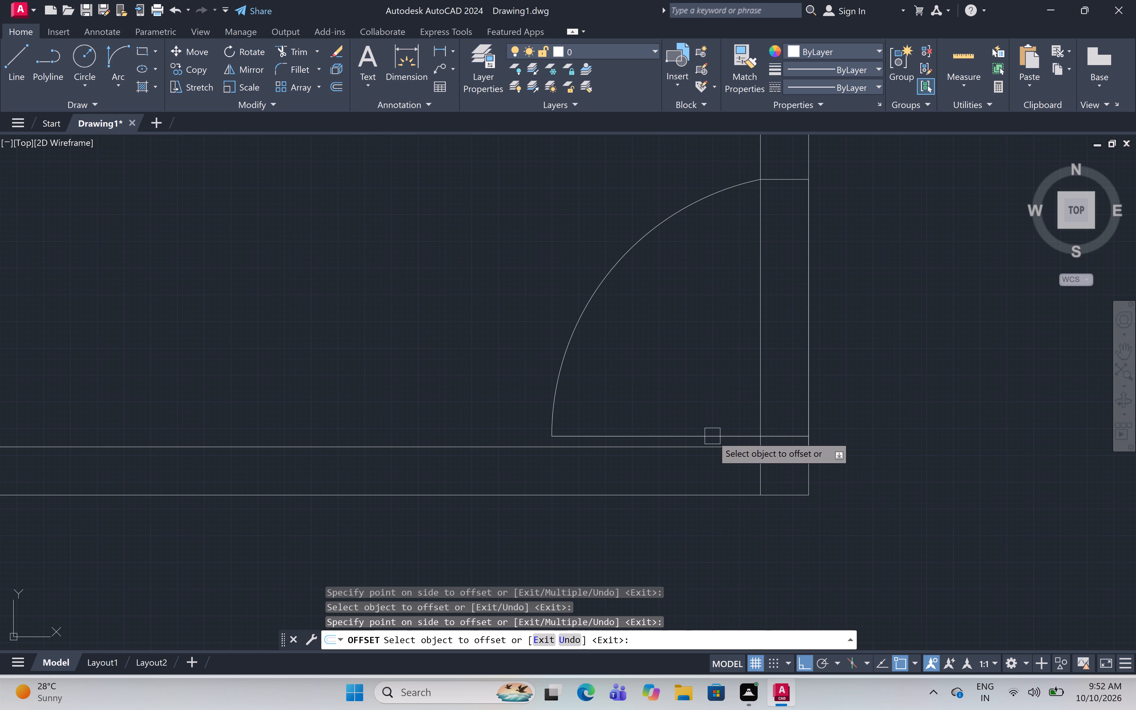
{"action": "left_click", "coordinate": [711, 434]}
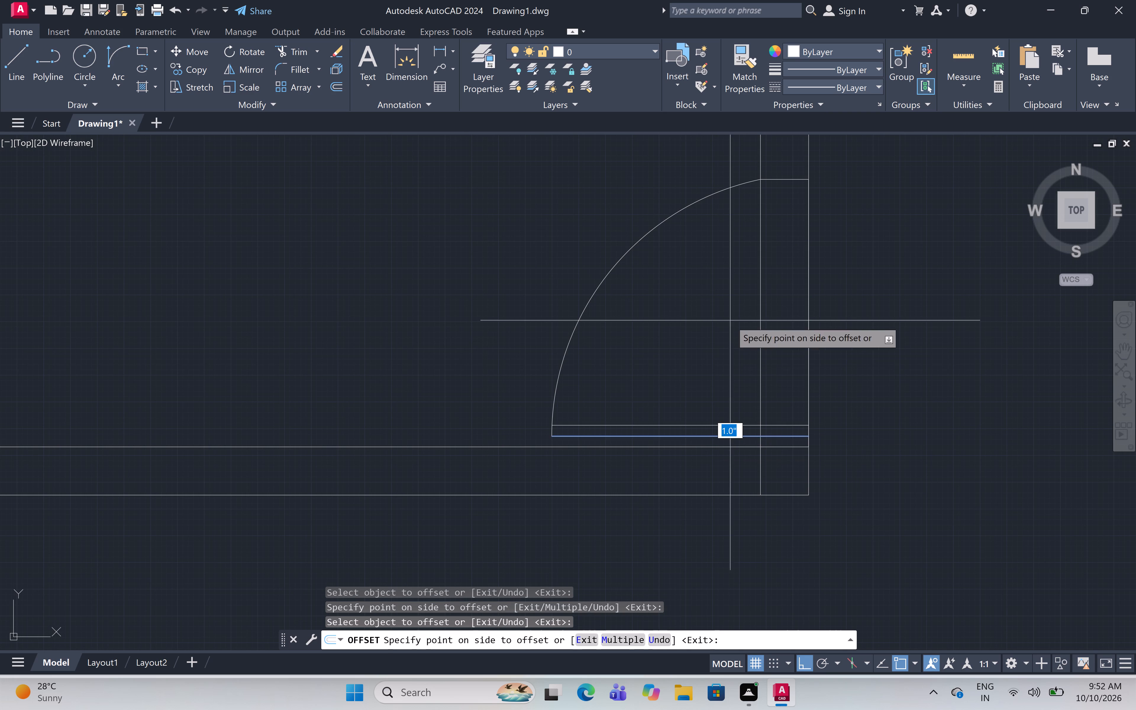
{"action": "left_click", "coordinate": [737, 291]}
{"action": "scroll", "coordinate": [720, 280], "scroll_direction": "down", "scroll_amount": 5}
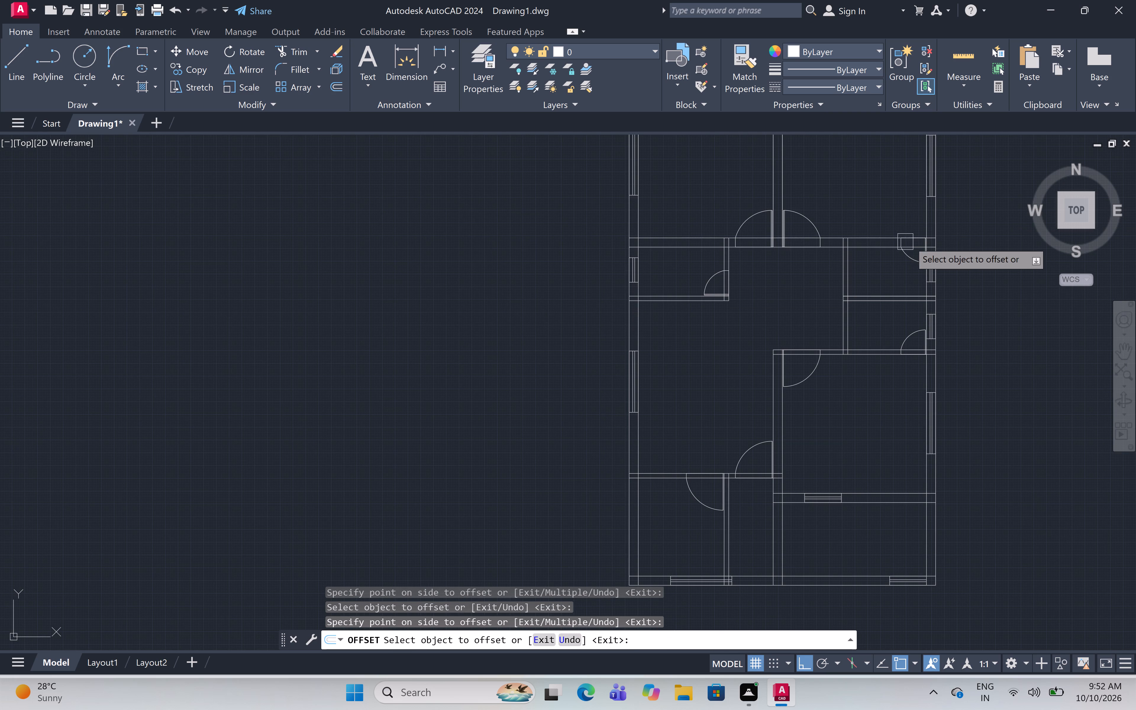
Offset the door leaf lines of the two small east rooms by 1" westward, into their swings.
{"action": "scroll", "coordinate": [920, 243], "scroll_direction": "up", "scroll_amount": 5}
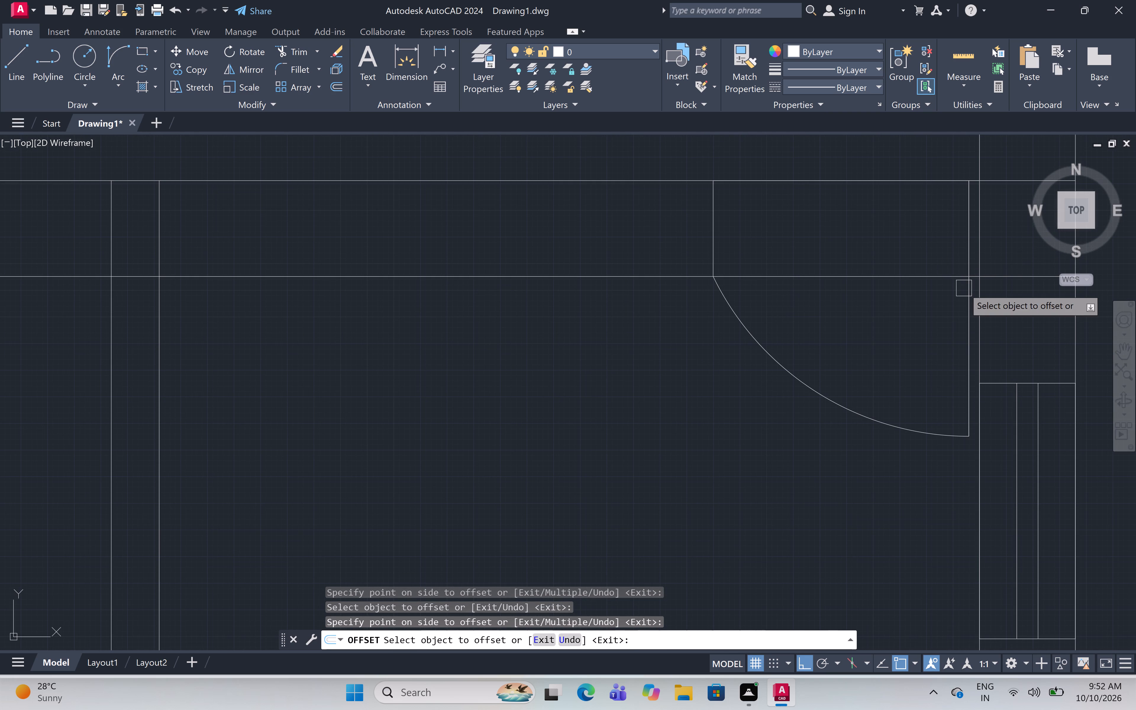
{"action": "left_click", "coordinate": [964, 288]}
{"action": "left_click", "coordinate": [856, 316]}
{"action": "scroll", "coordinate": [855, 301], "scroll_direction": "down", "scroll_amount": 4}
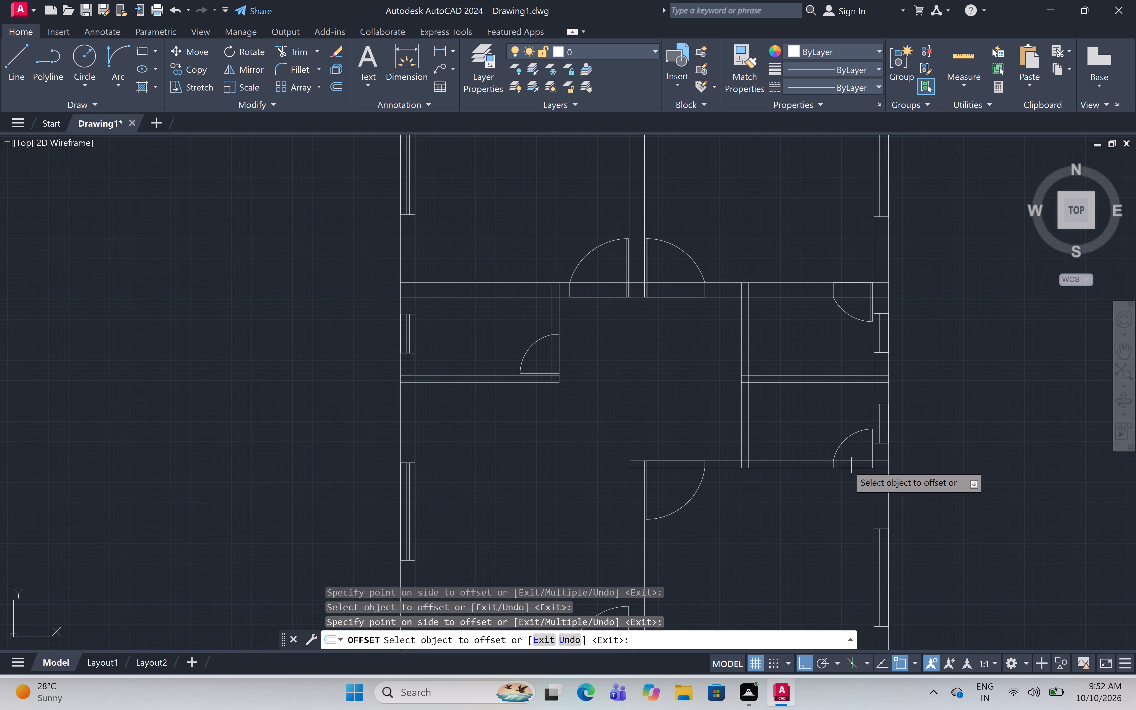
{"action": "scroll", "coordinate": [866, 454], "scroll_direction": "up", "scroll_amount": 3}
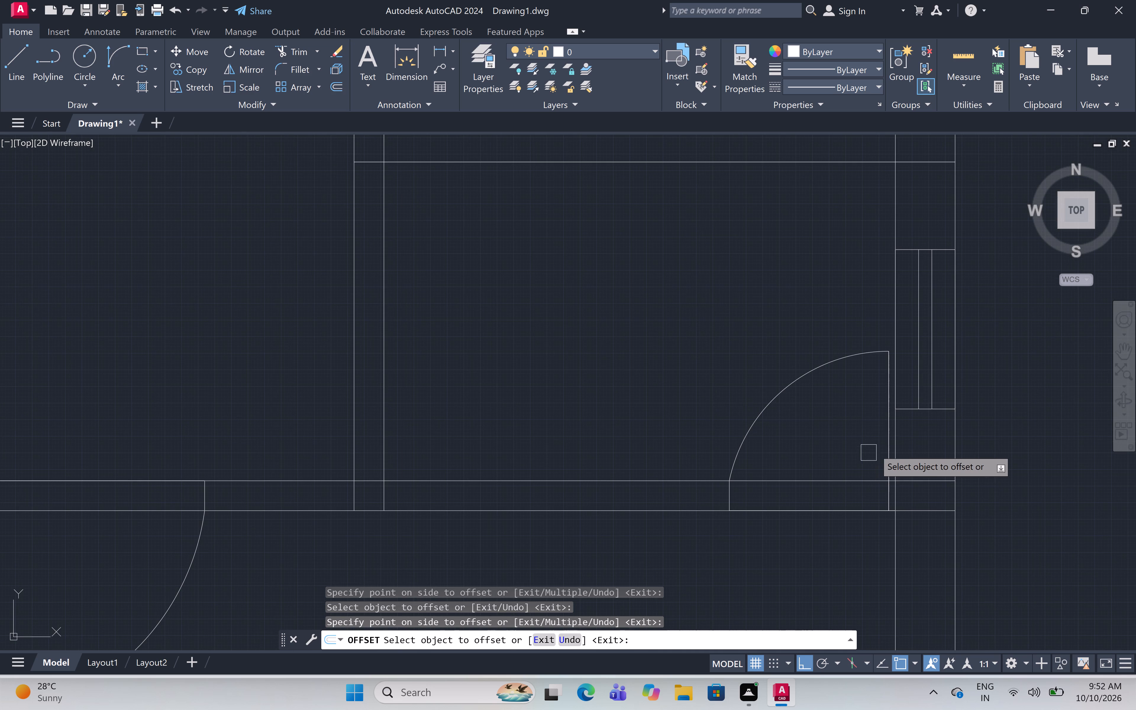
{"action": "scroll", "coordinate": [876, 448], "scroll_direction": "up", "scroll_amount": 1}
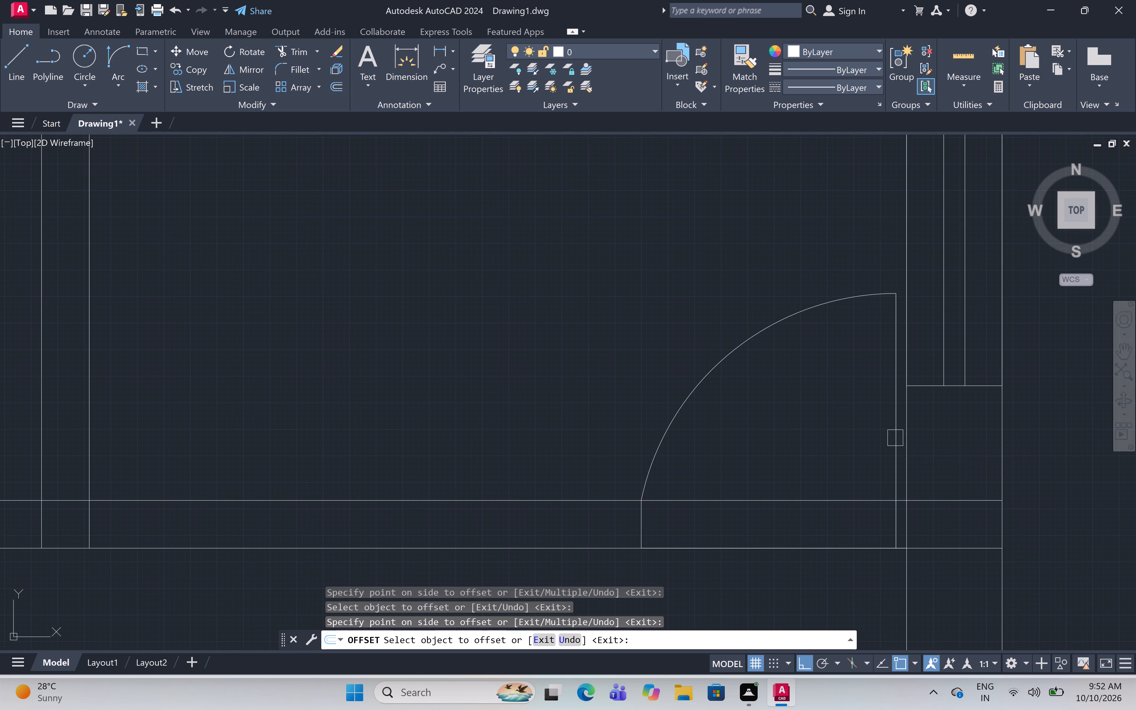
{"action": "left_click", "coordinate": [895, 438]}
{"action": "left_click", "coordinate": [728, 431]}
Offset the door leaf line of the large east room, at its northwest corner, by 1" eastward into its swing.
{"action": "scroll", "coordinate": [733, 342], "scroll_direction": "down", "scroll_amount": 4}
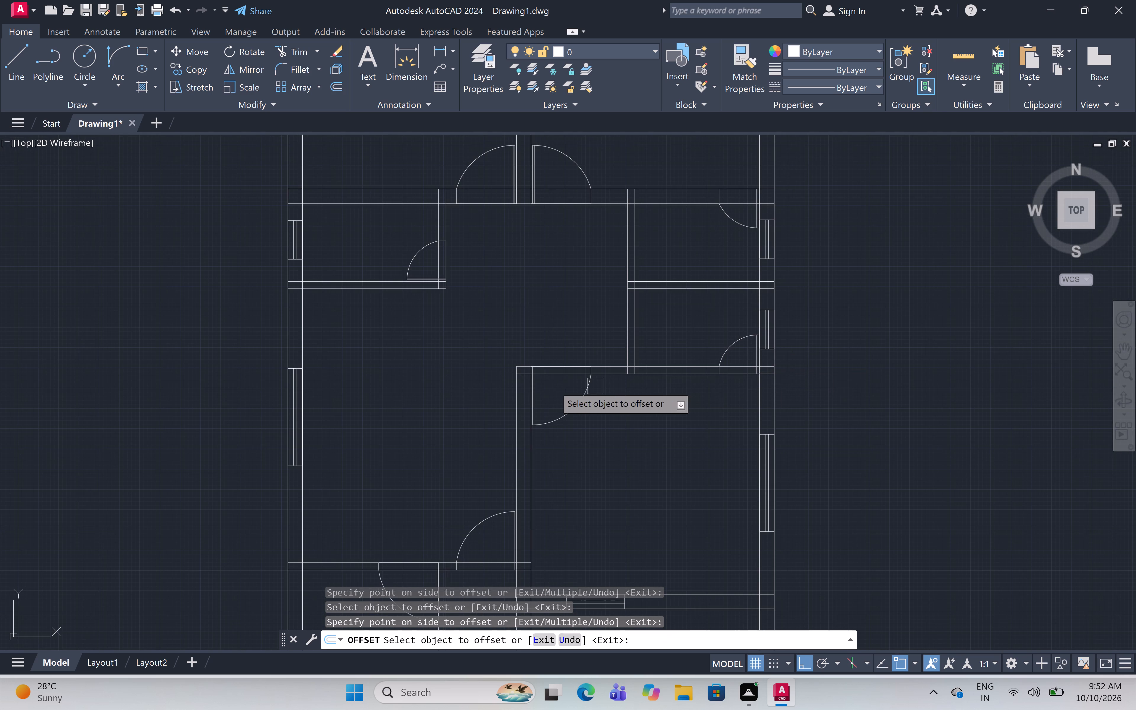
{"action": "scroll", "coordinate": [540, 392], "scroll_direction": "up", "scroll_amount": 4}
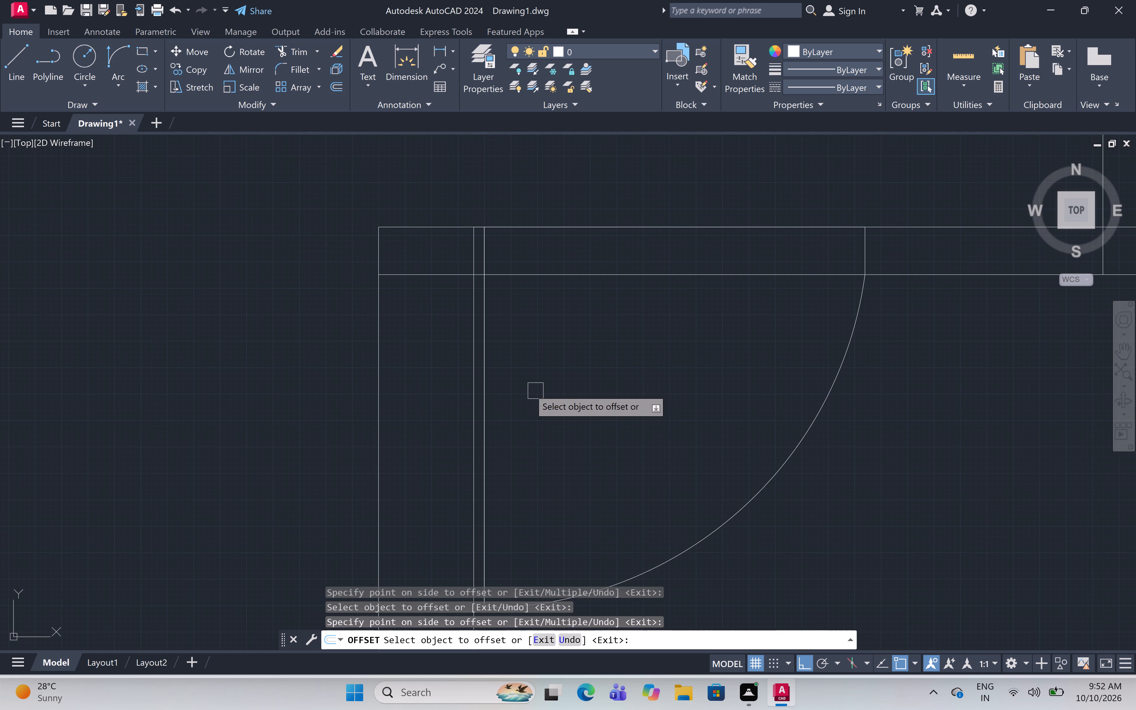
{"action": "scroll", "coordinate": [527, 368], "scroll_direction": "down", "scroll_amount": 1}
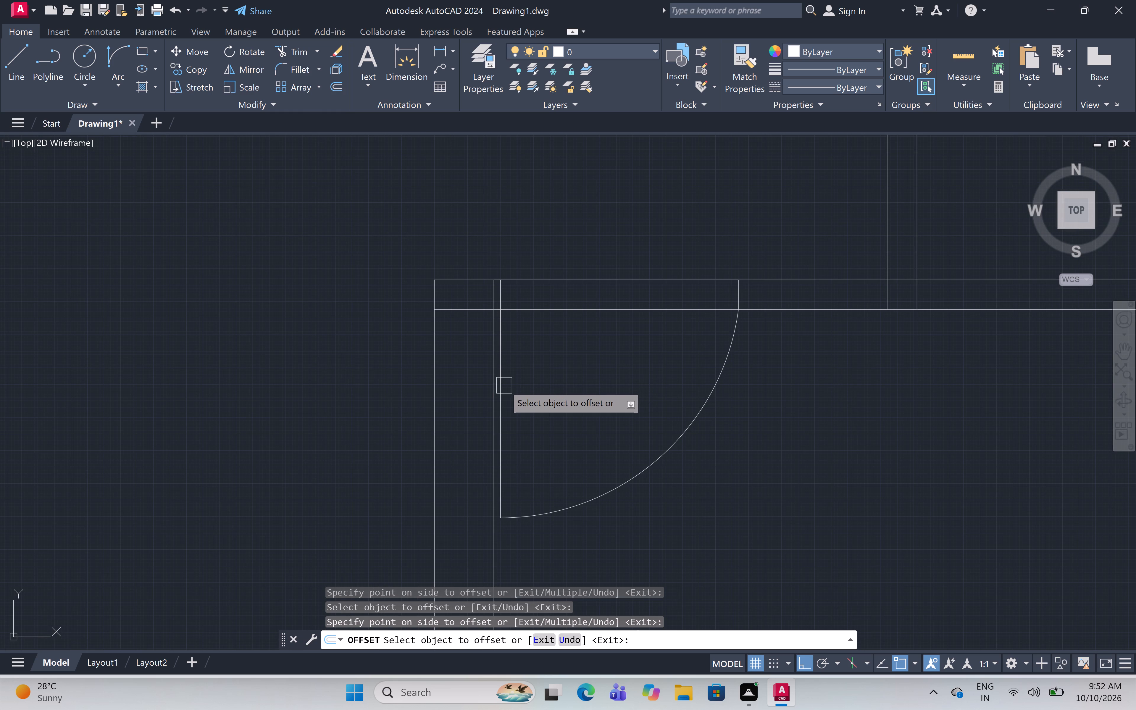
{"action": "left_click", "coordinate": [504, 386]}
{"action": "left_click", "coordinate": [689, 389]}
Offset the leaf lines of the large west room's south door and the southwest room's door by 1" westward, into their swings.
{"action": "scroll", "coordinate": [669, 339], "scroll_direction": "down", "scroll_amount": 4}
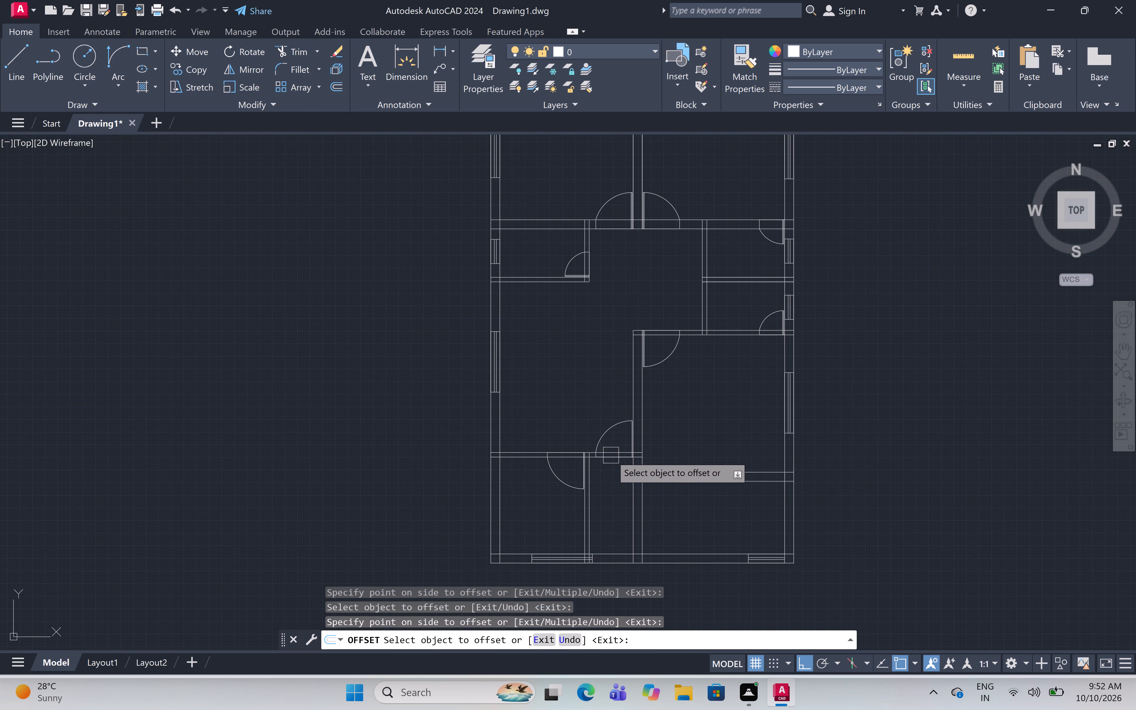
{"action": "scroll", "coordinate": [611, 455], "scroll_direction": "up", "scroll_amount": 5}
{"action": "scroll", "coordinate": [802, 364], "scroll_direction": "down", "scroll_amount": 2}
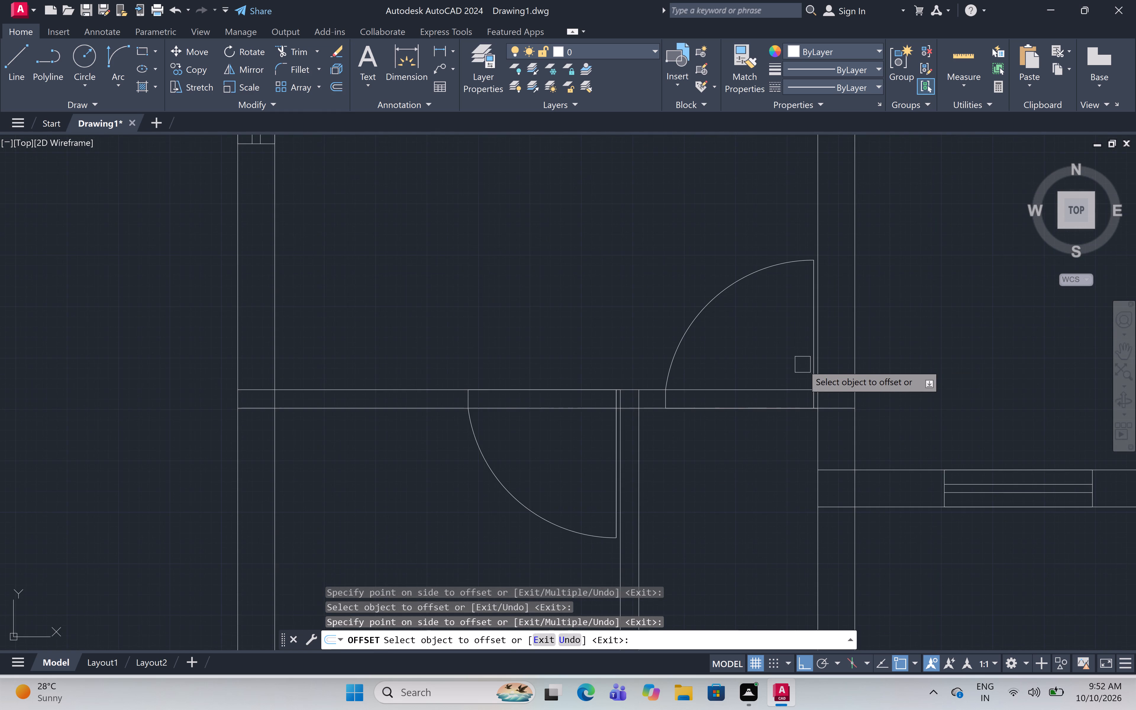
{"action": "scroll", "coordinate": [803, 364], "scroll_direction": "up", "scroll_amount": 1}
{"action": "left_click", "coordinate": [814, 359]}
{"action": "left_click", "coordinate": [515, 379]}
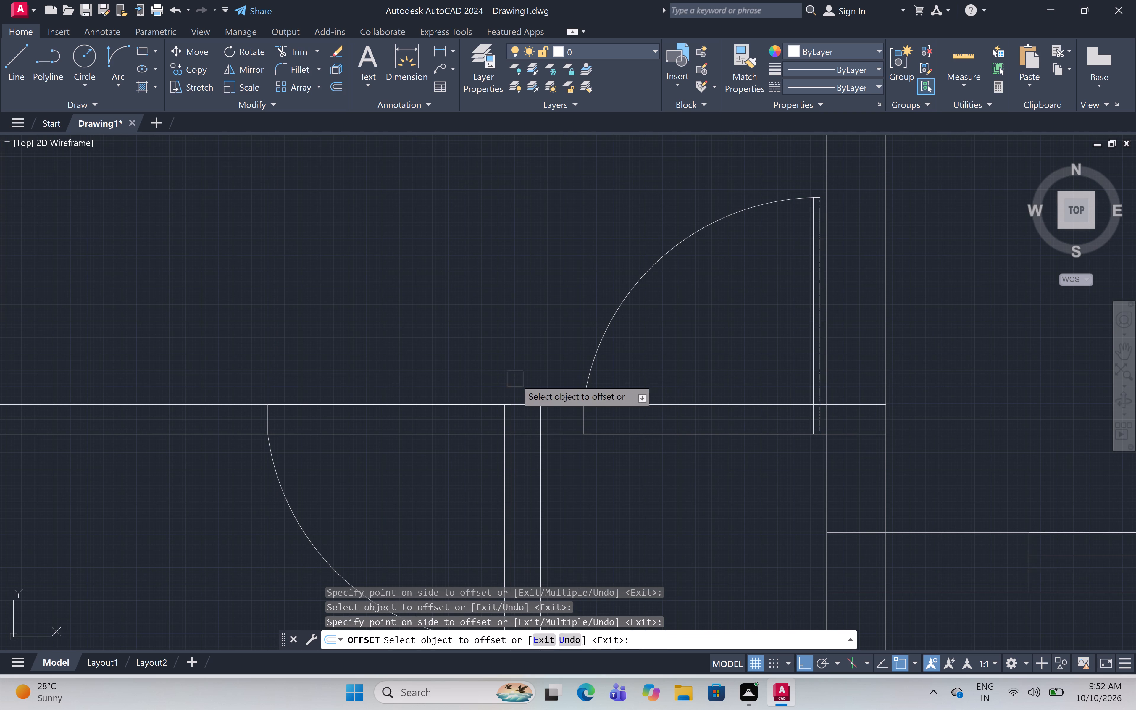
{"action": "scroll", "coordinate": [617, 298], "scroll_direction": "down", "scroll_amount": 2}
{"action": "scroll", "coordinate": [565, 411], "scroll_direction": "up", "scroll_amount": 1}
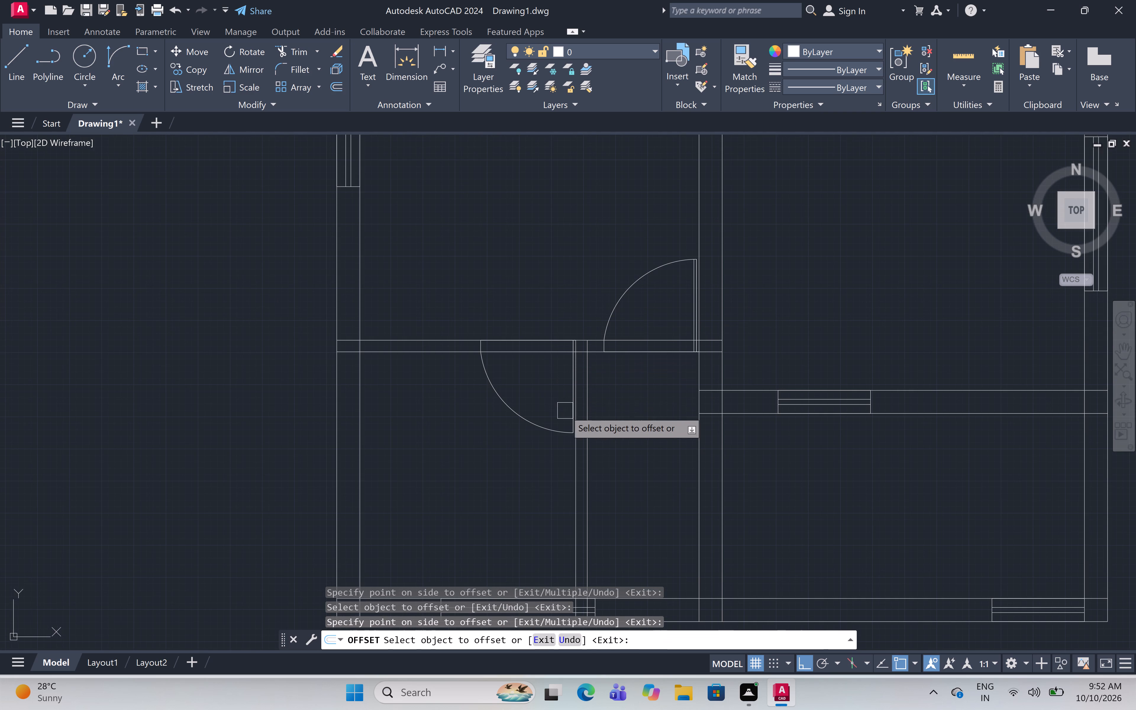
{"action": "scroll", "coordinate": [565, 411], "scroll_direction": "up", "scroll_amount": 2}
{"action": "left_click", "coordinate": [597, 395]}
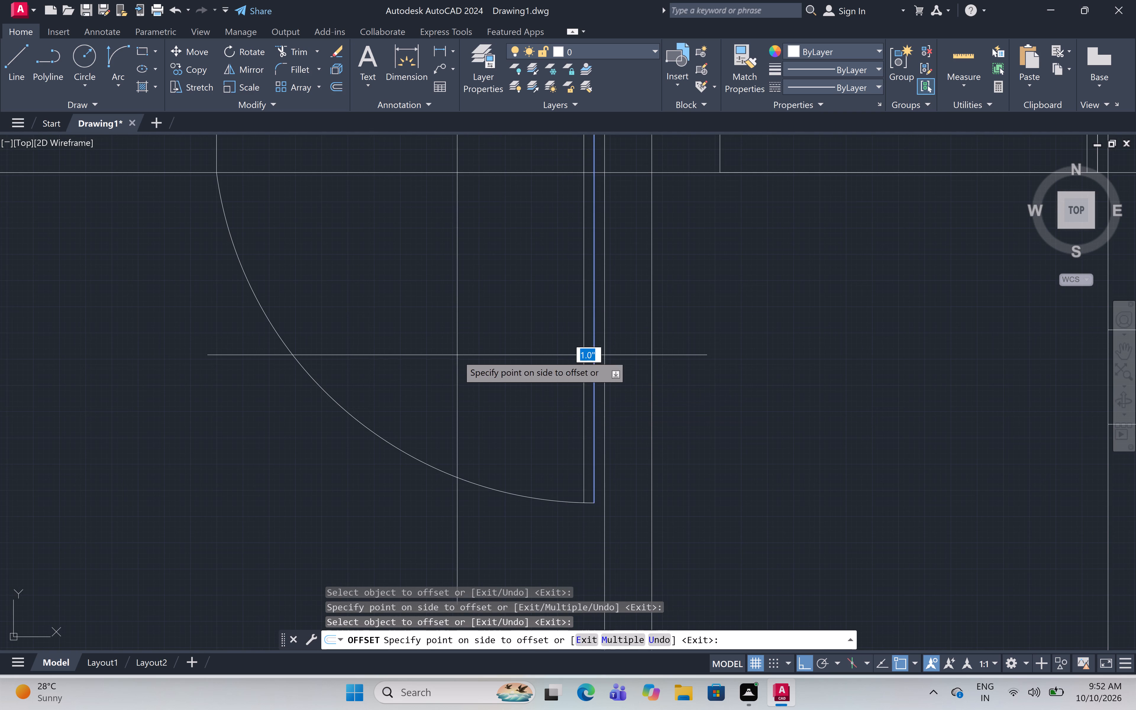
{"action": "left_click", "coordinate": [457, 355]}
{"action": "scroll", "coordinate": [456, 349], "scroll_direction": "down", "scroll_amount": 5}
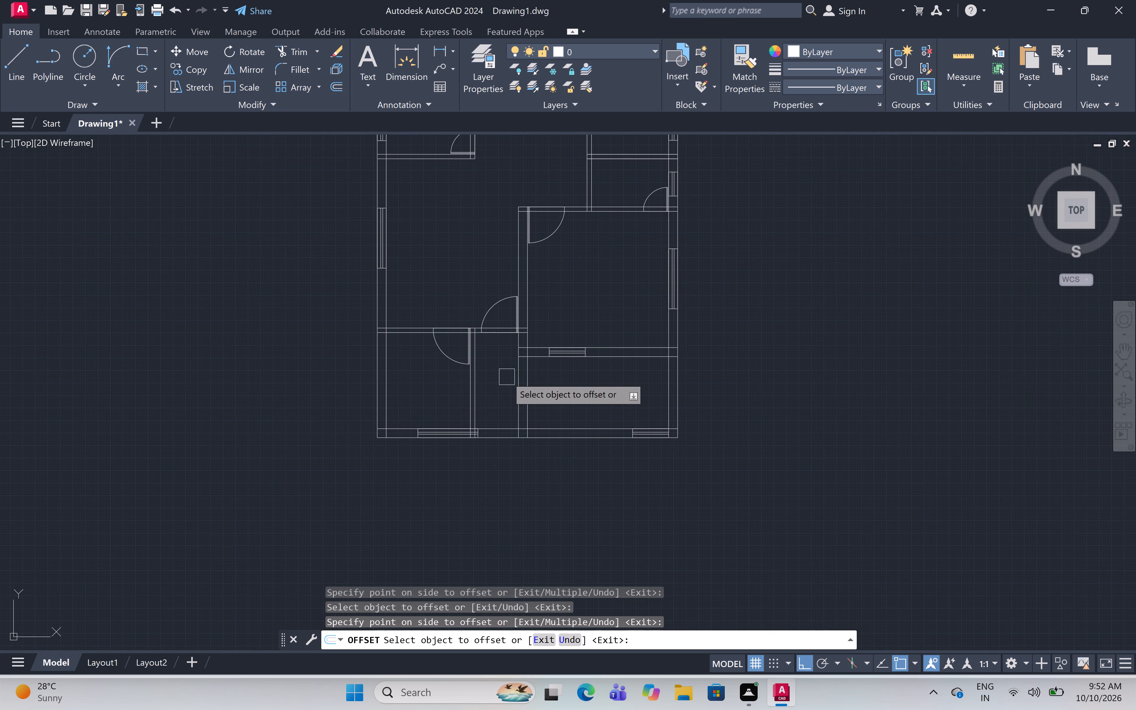
{"action": "middle_click_drag", "start_coordinate": [502, 376], "coordinate": [539, 422]}
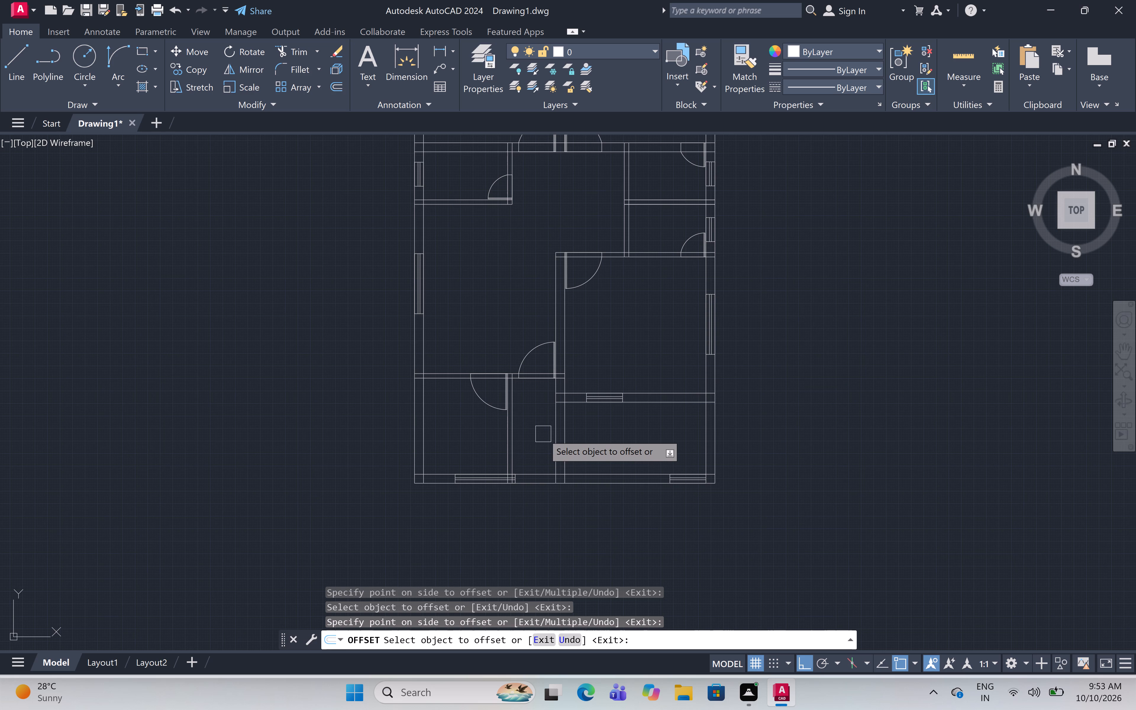
{"action": "scroll", "coordinate": [504, 483], "scroll_direction": "up", "scroll_amount": 3}
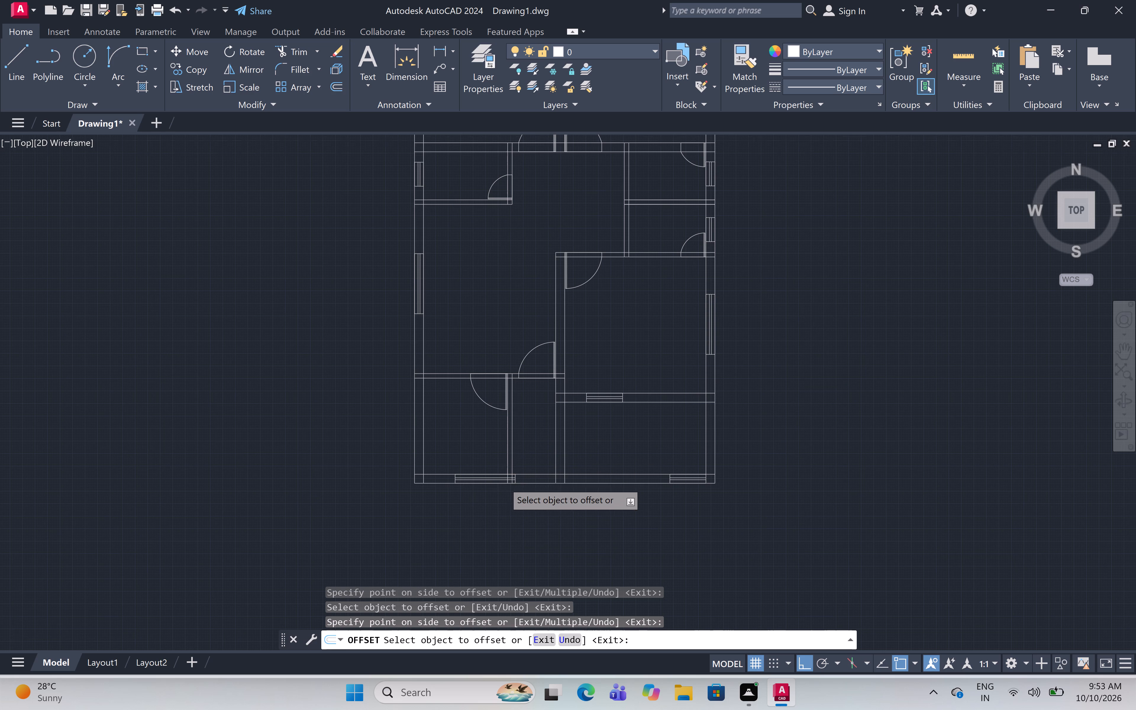
{"action": "scroll", "coordinate": [504, 483], "scroll_direction": "up", "scroll_amount": 2}
{"action": "key", "text": "Escape"}
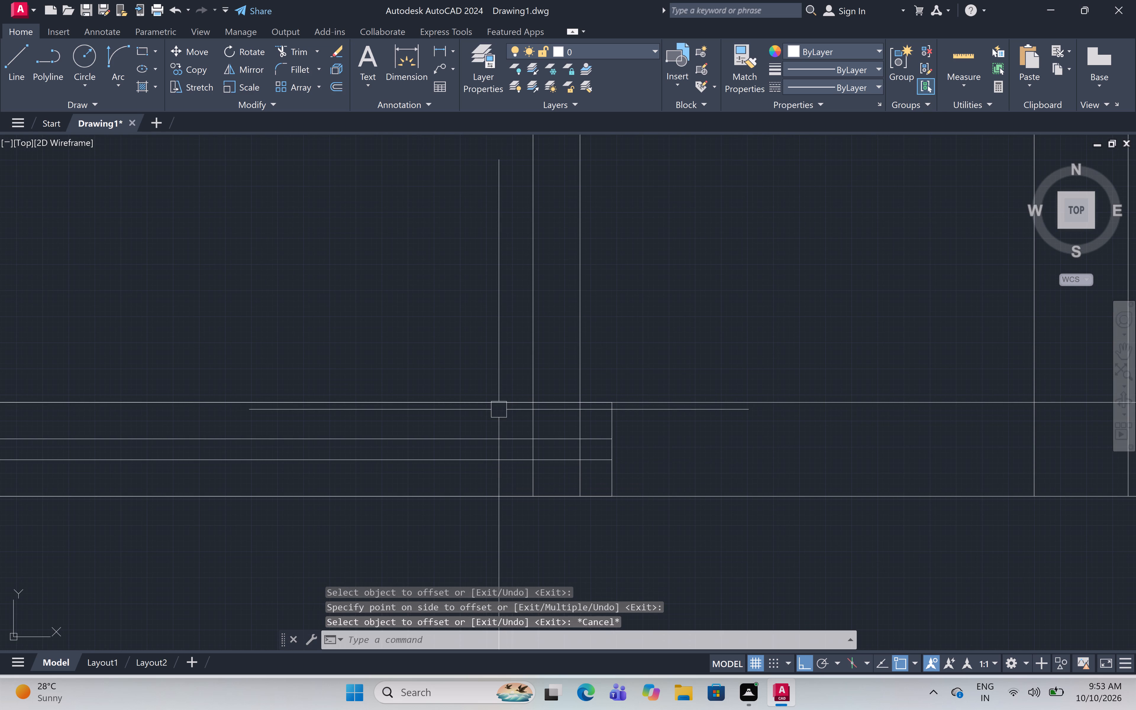
Move the complete window in the southwest room's south wall westward along the wall, clear of the room's east partition.
{"action": "left_click", "coordinate": [500, 406]}
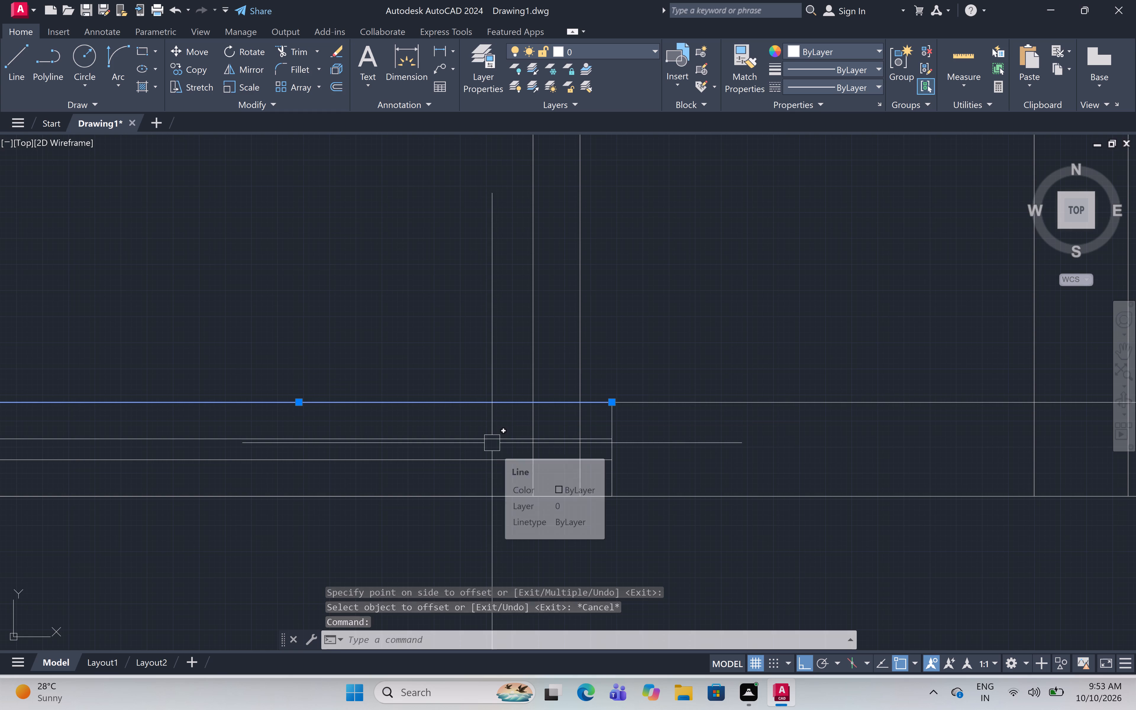
{"action": "left_click", "coordinate": [493, 440]}
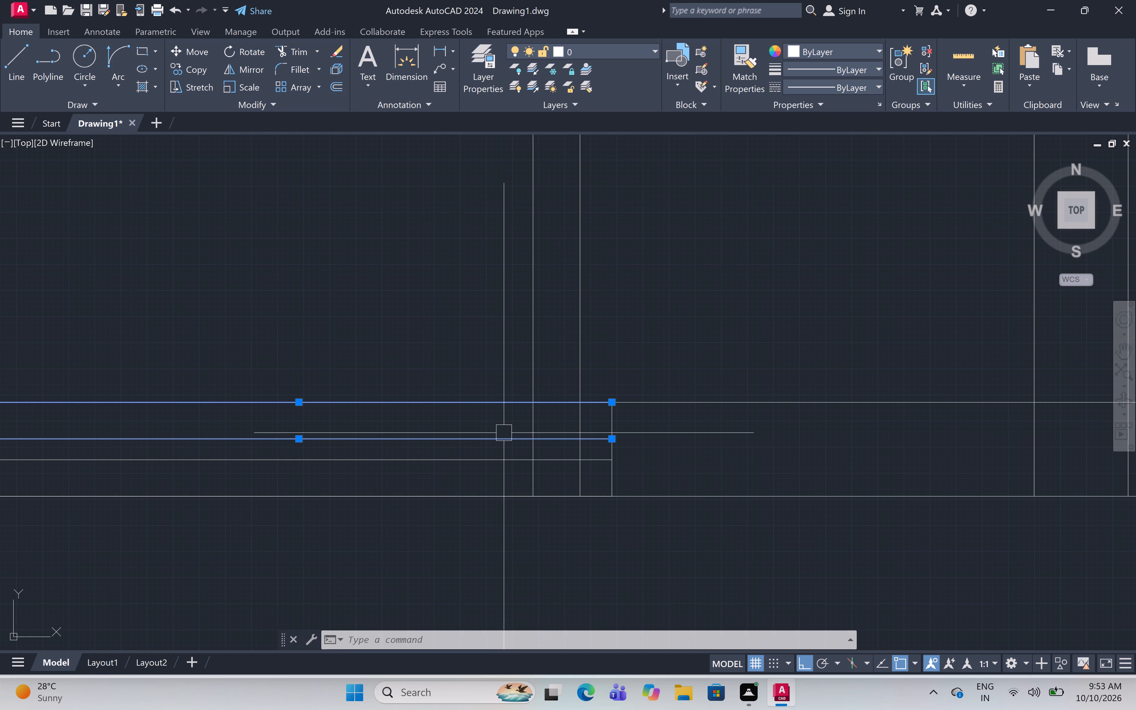
{"action": "left_click", "coordinate": [502, 459]}
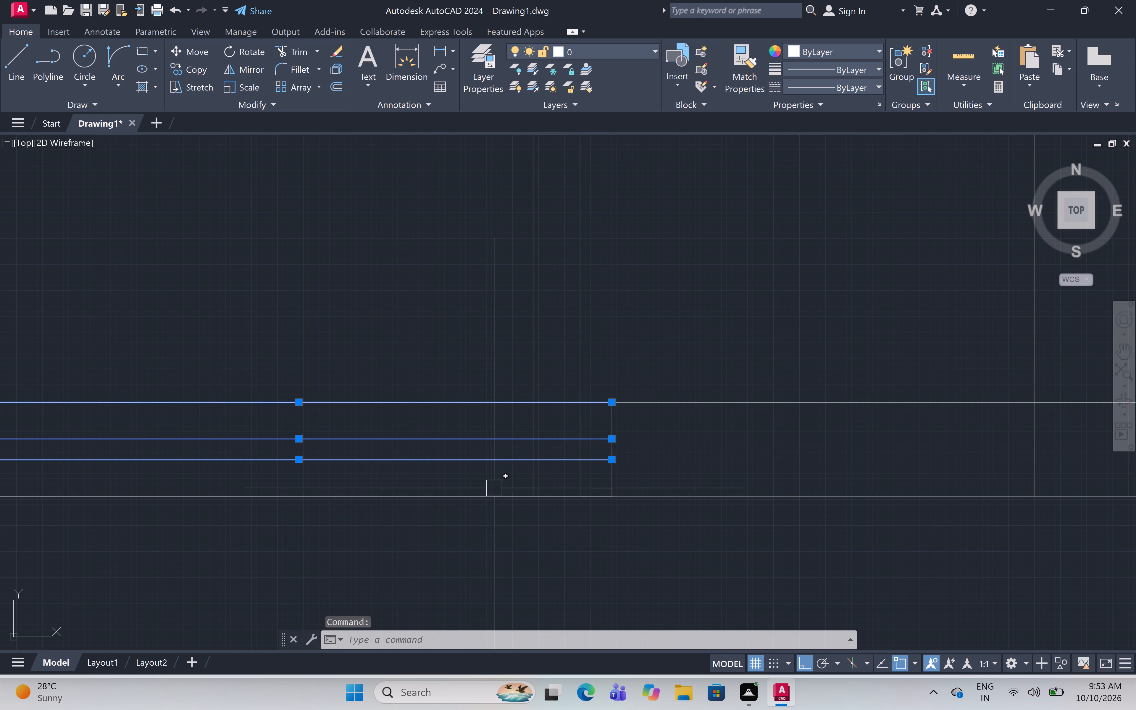
{"action": "left_click", "coordinate": [490, 497]}
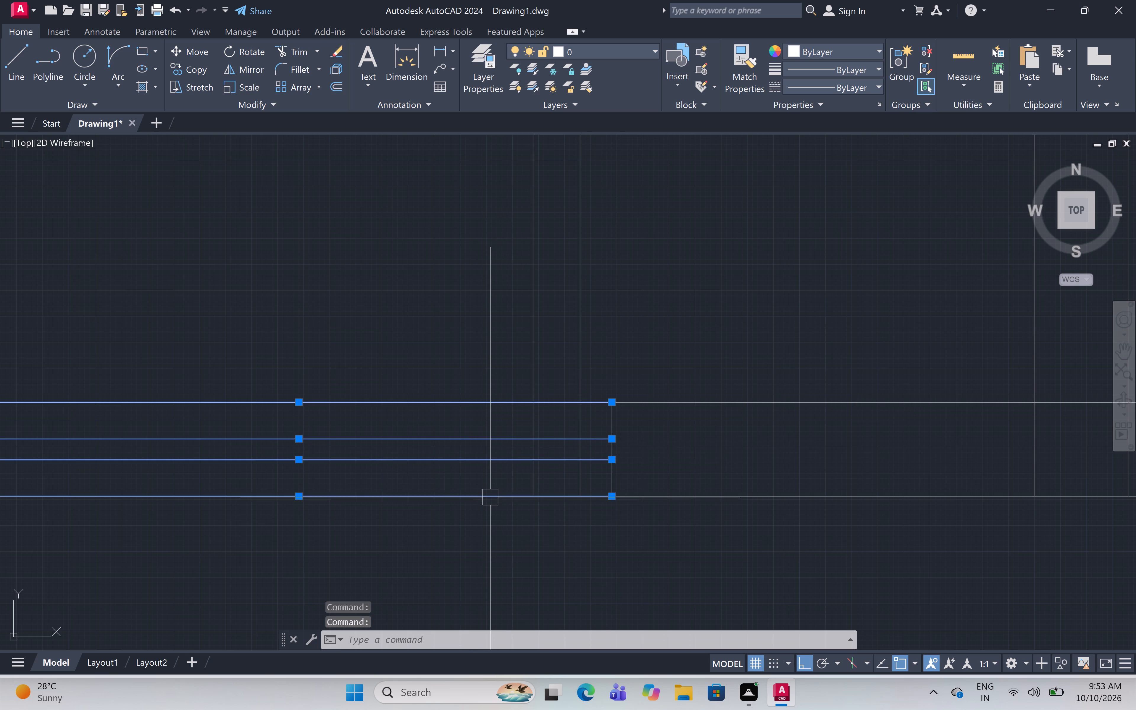
{"action": "scroll", "coordinate": [599, 470], "scroll_direction": "up", "scroll_amount": 3}
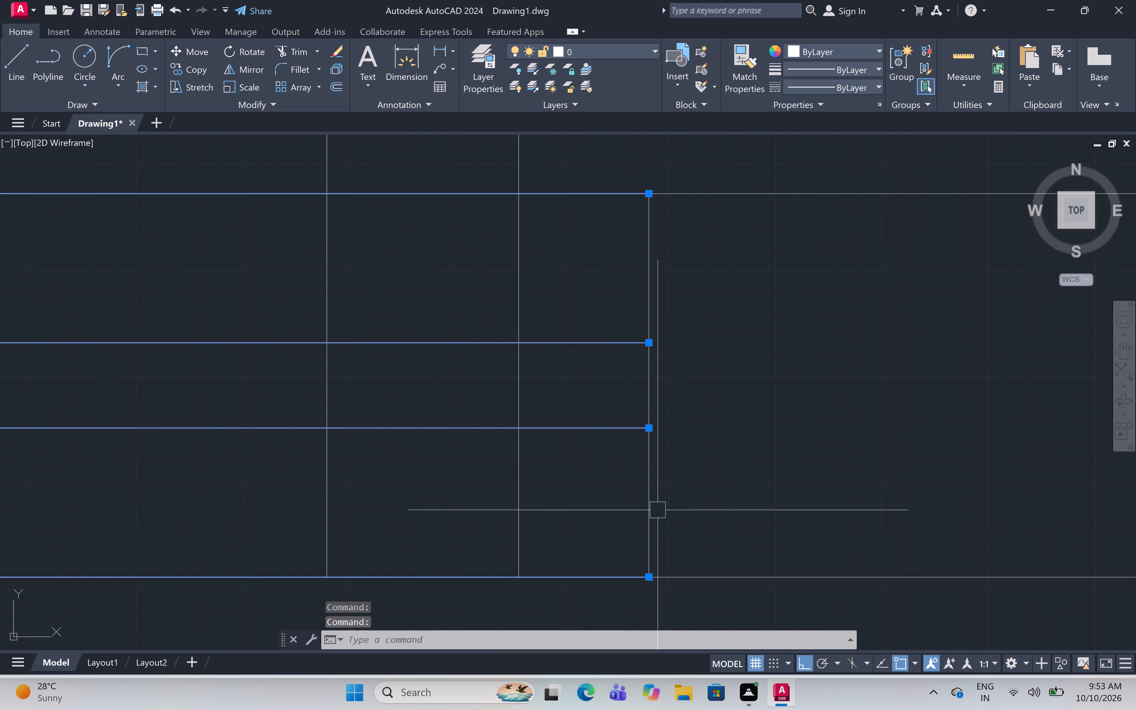
{"action": "left_click", "coordinate": [649, 503]}
{"action": "scroll", "coordinate": [719, 415], "scroll_direction": "down", "scroll_amount": 7}
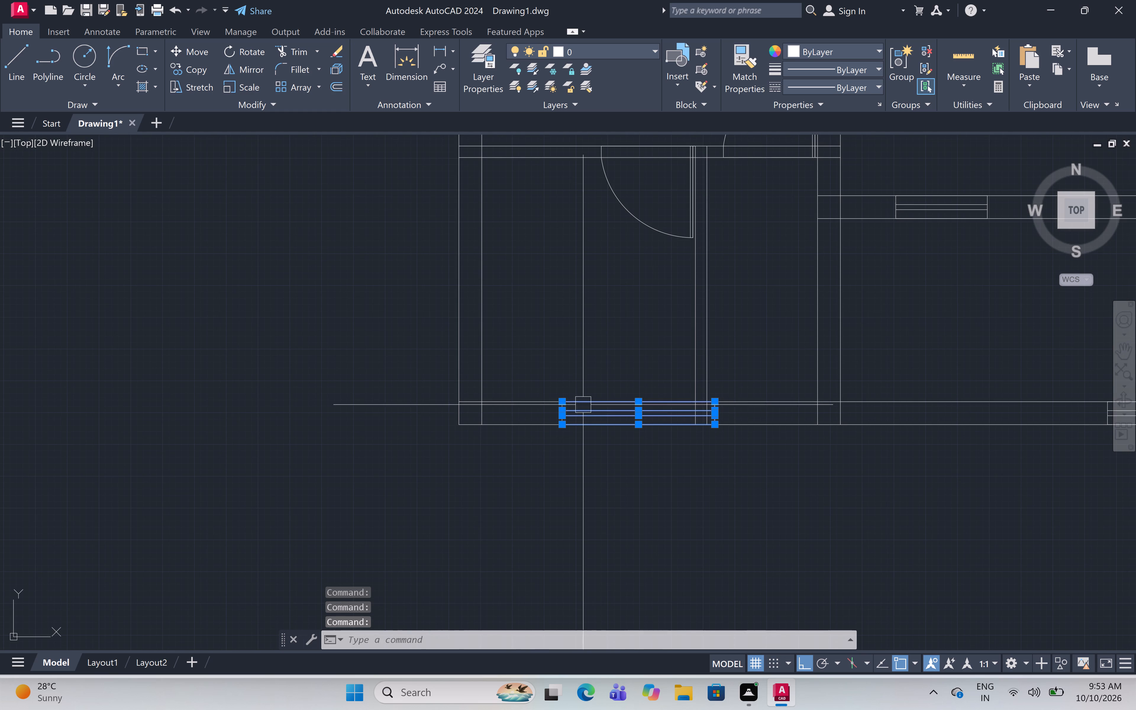
{"action": "scroll", "coordinate": [568, 415], "scroll_direction": "up", "scroll_amount": 6}
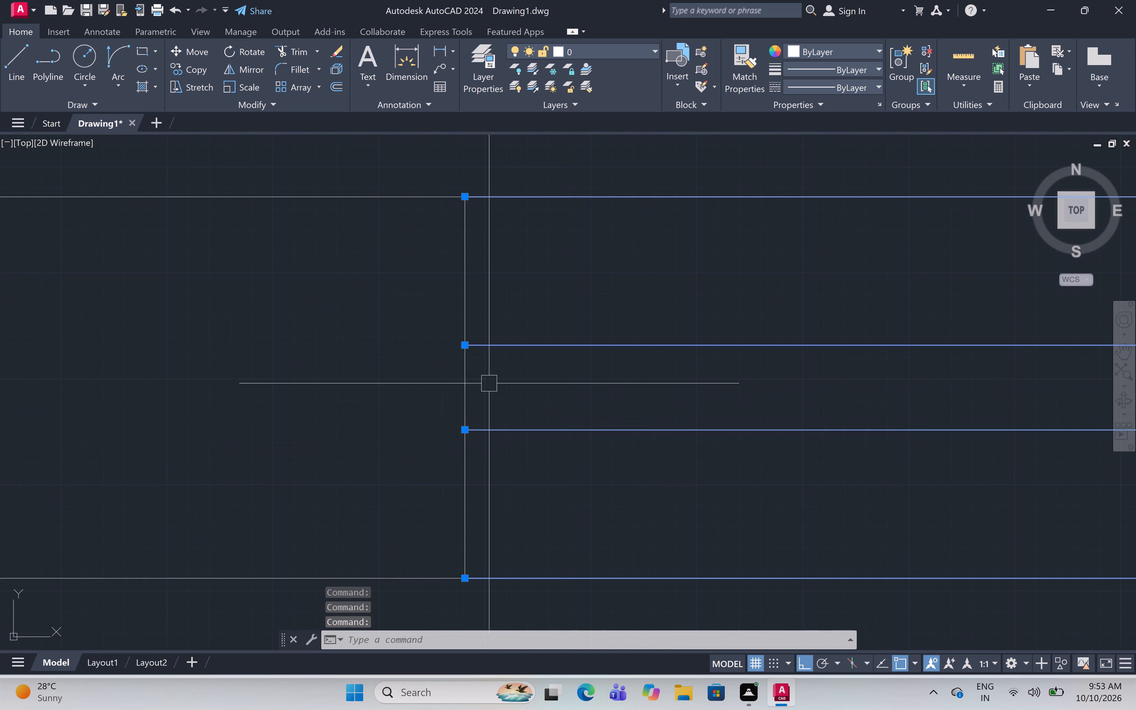
{"action": "left_click", "coordinate": [468, 377]}
{"action": "scroll", "coordinate": [438, 341], "scroll_direction": "down", "scroll_amount": 5}
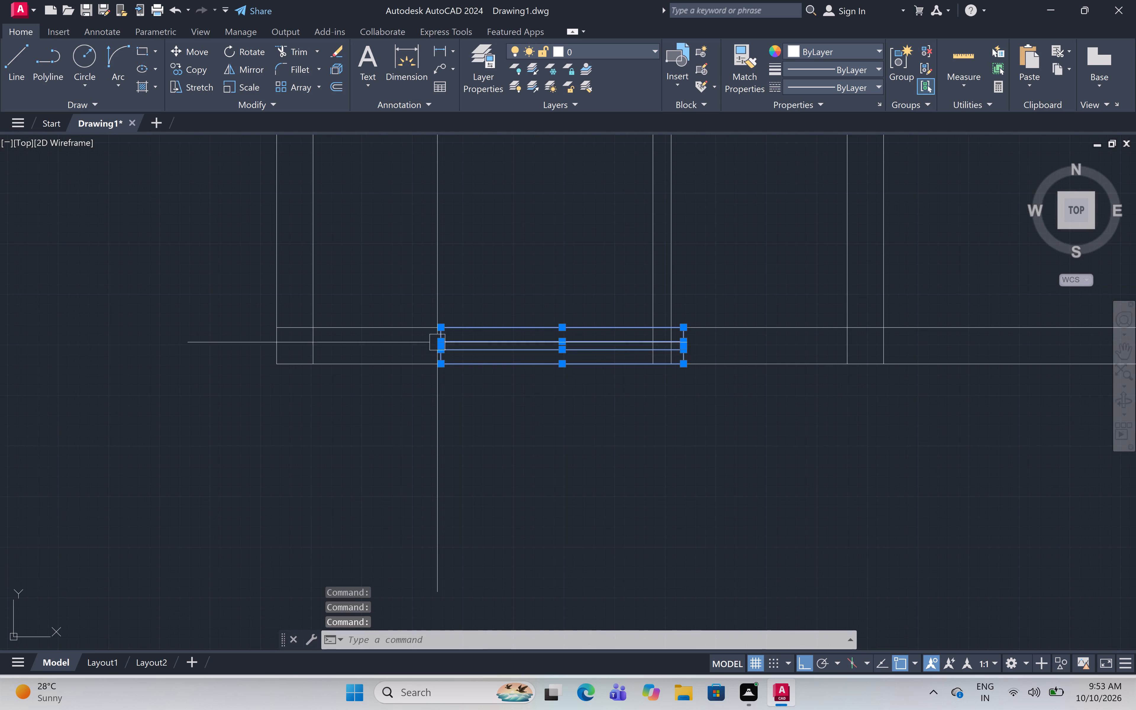
{"action": "key", "text": "m"}
{"action": "key", "text": "space"}
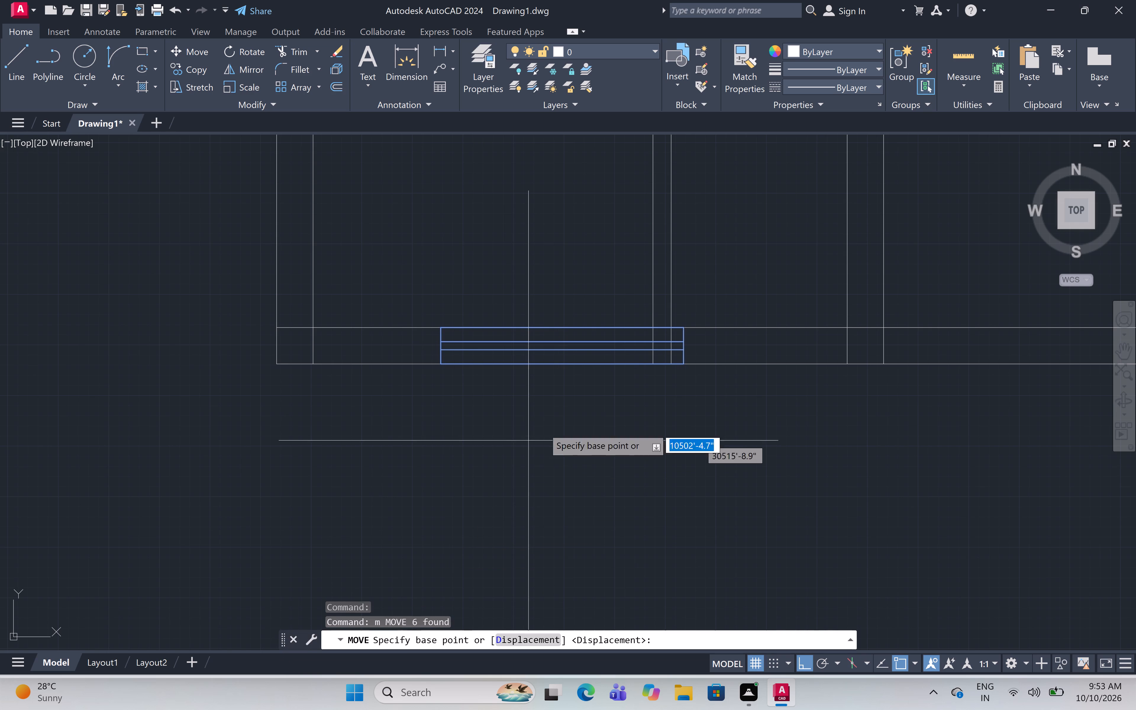
{"action": "scroll", "coordinate": [685, 347], "scroll_direction": "up", "scroll_amount": 2}
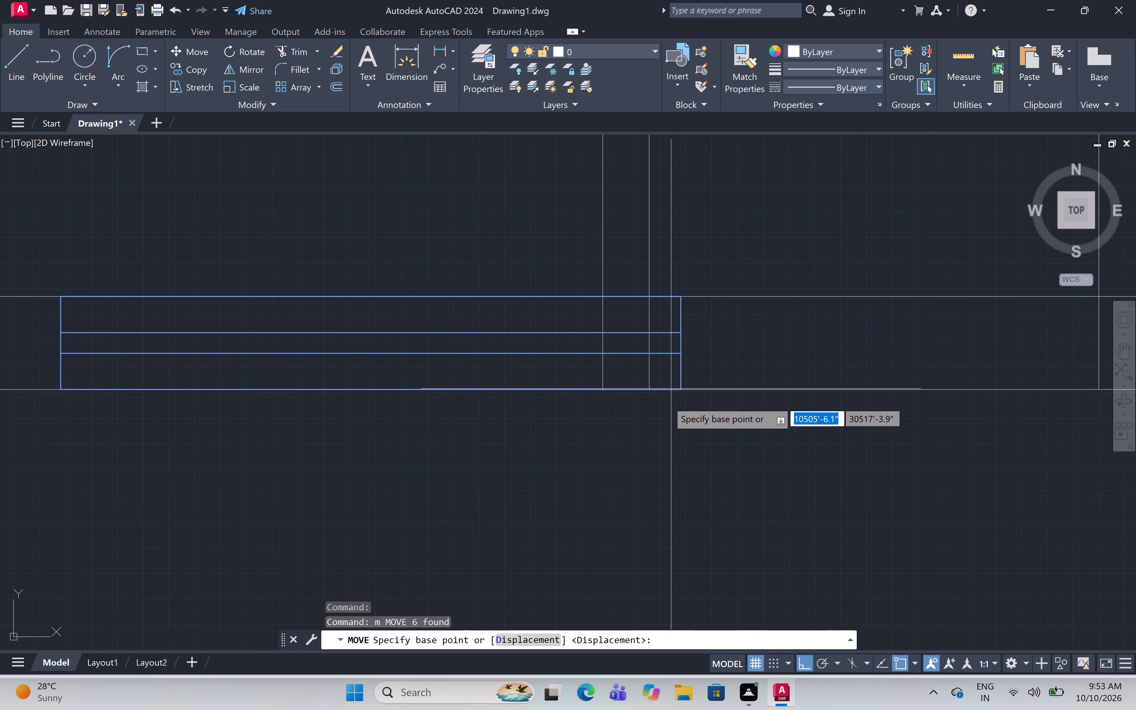
{"action": "left_click", "coordinate": [677, 390]}
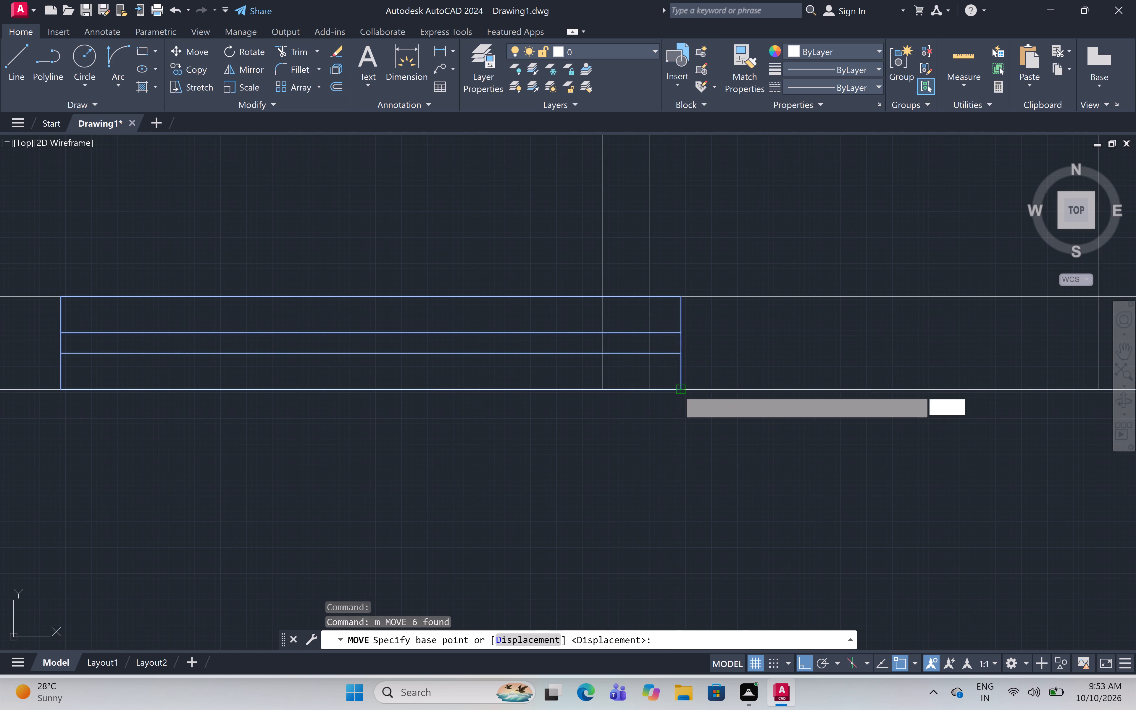
{"action": "scroll", "coordinate": [603, 392], "scroll_direction": "down", "scroll_amount": 2}
{"action": "scroll", "coordinate": [549, 396], "scroll_direction": "up", "scroll_amount": 2}
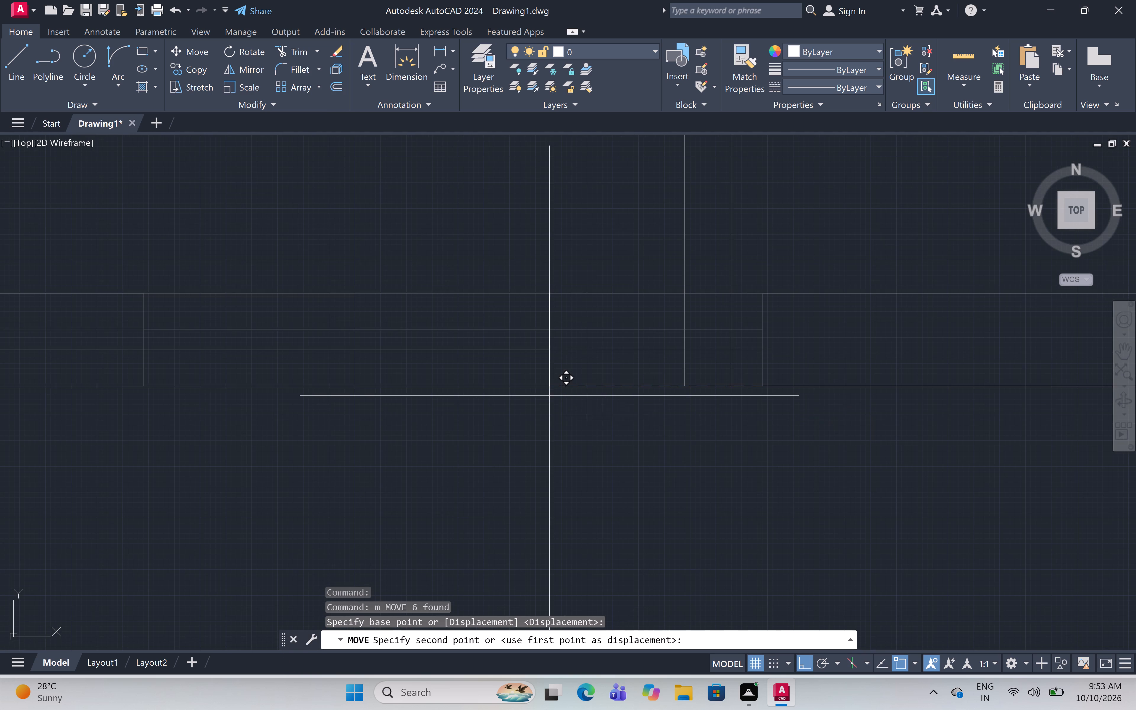
{"action": "left_click", "coordinate": [563, 394]}
{"action": "scroll", "coordinate": [605, 310], "scroll_direction": "down", "scroll_amount": 4}
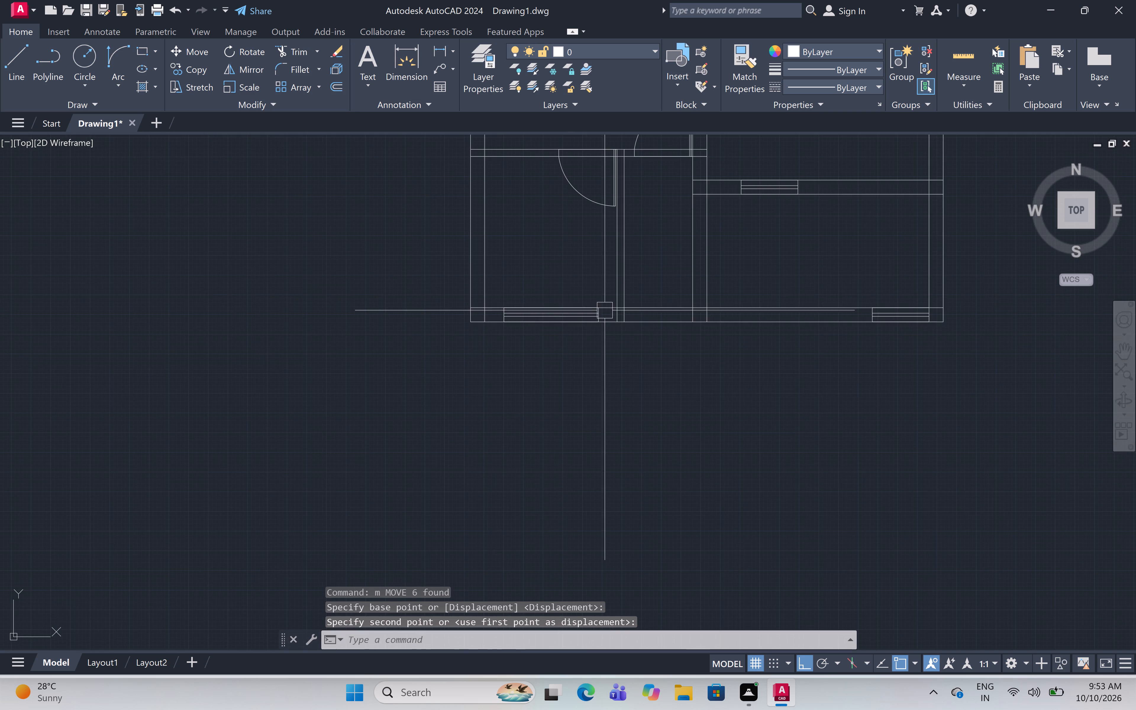
Examine the door leaves and window placement across the whole floor plan.
{"action": "scroll", "coordinate": [647, 387], "scroll_direction": "down", "scroll_amount": 1}
{"action": "middle_click_drag", "start_coordinate": [648, 386], "coordinate": [610, 445]}
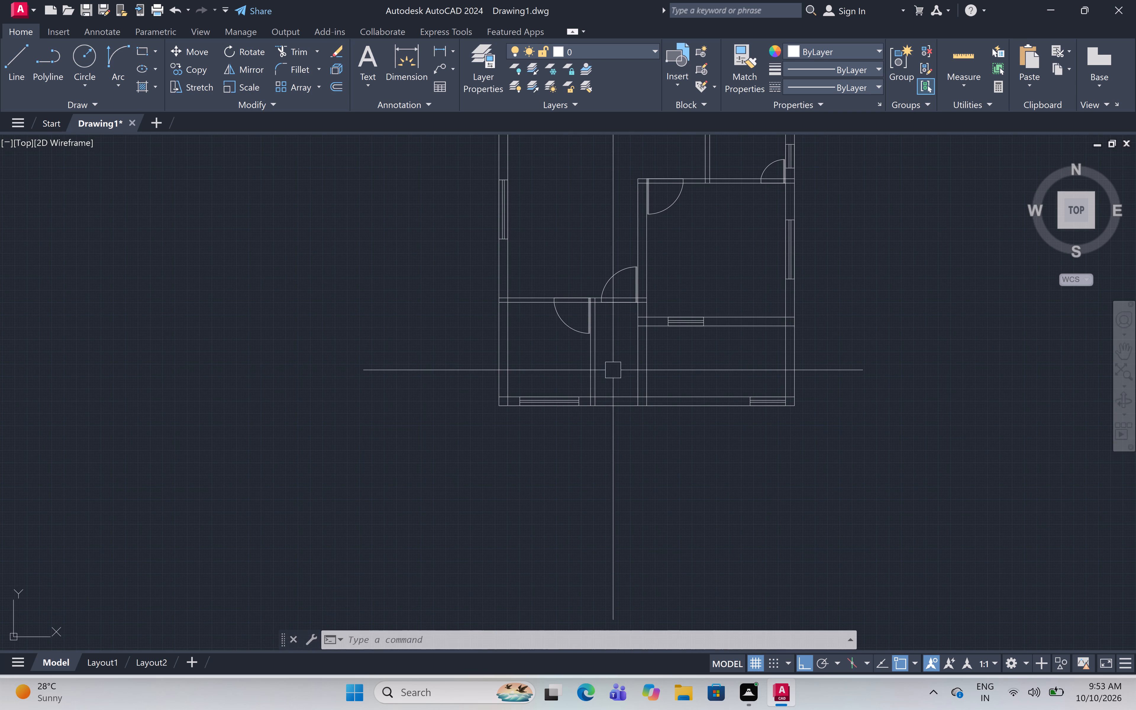
{"action": "middle_click_drag", "start_coordinate": [611, 368], "coordinate": [610, 438]}
{"action": "scroll", "coordinate": [609, 425], "scroll_direction": "down", "scroll_amount": 1}
{"action": "middle_click_drag", "start_coordinate": [609, 425], "coordinate": [600, 470]}
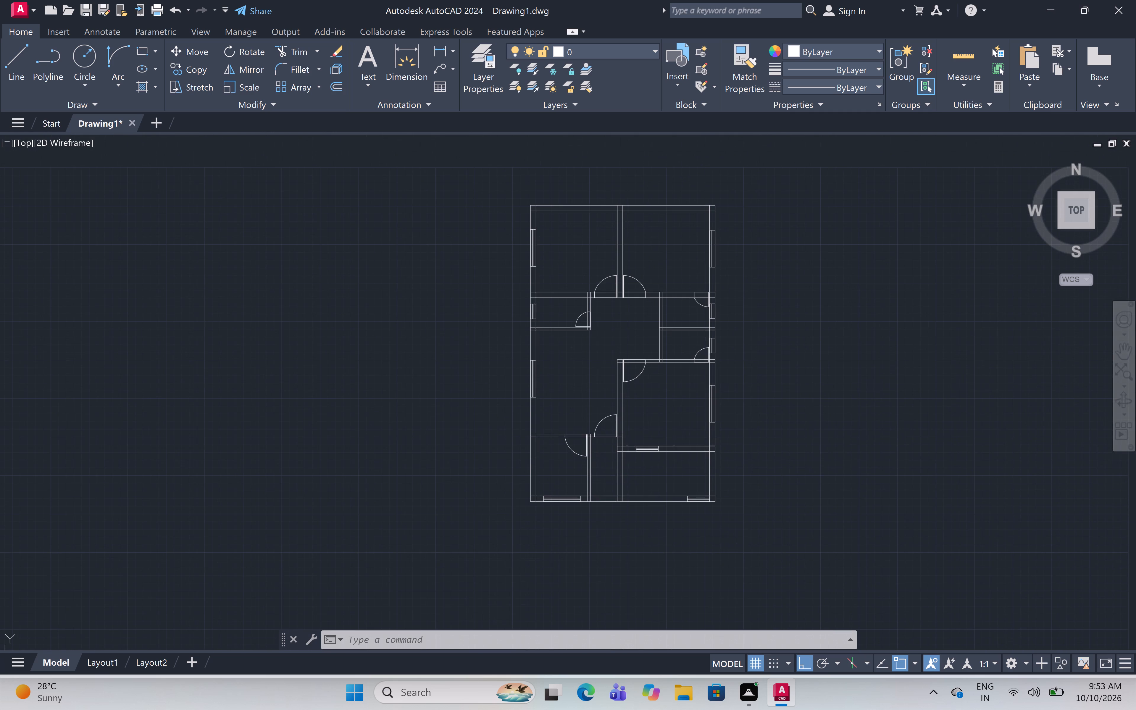
{"action": "scroll", "coordinate": [628, 281], "scroll_direction": "up", "scroll_amount": 3}
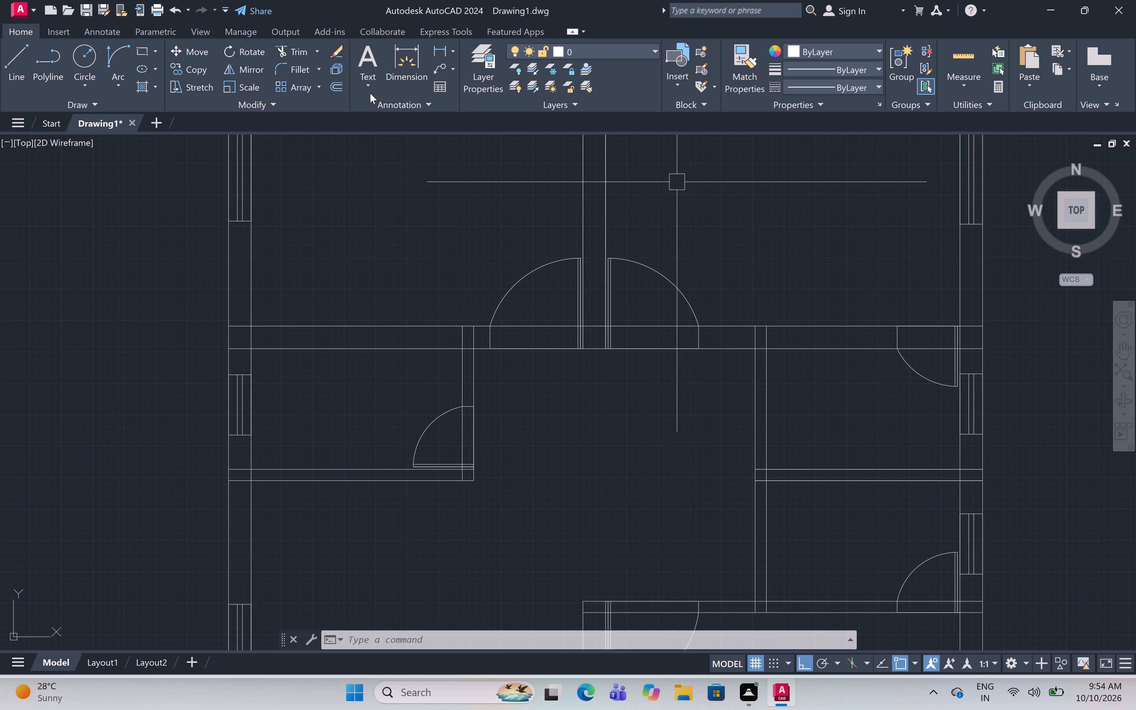
{"action": "scroll", "coordinate": [607, 296], "scroll_direction": "down", "scroll_amount": 1}
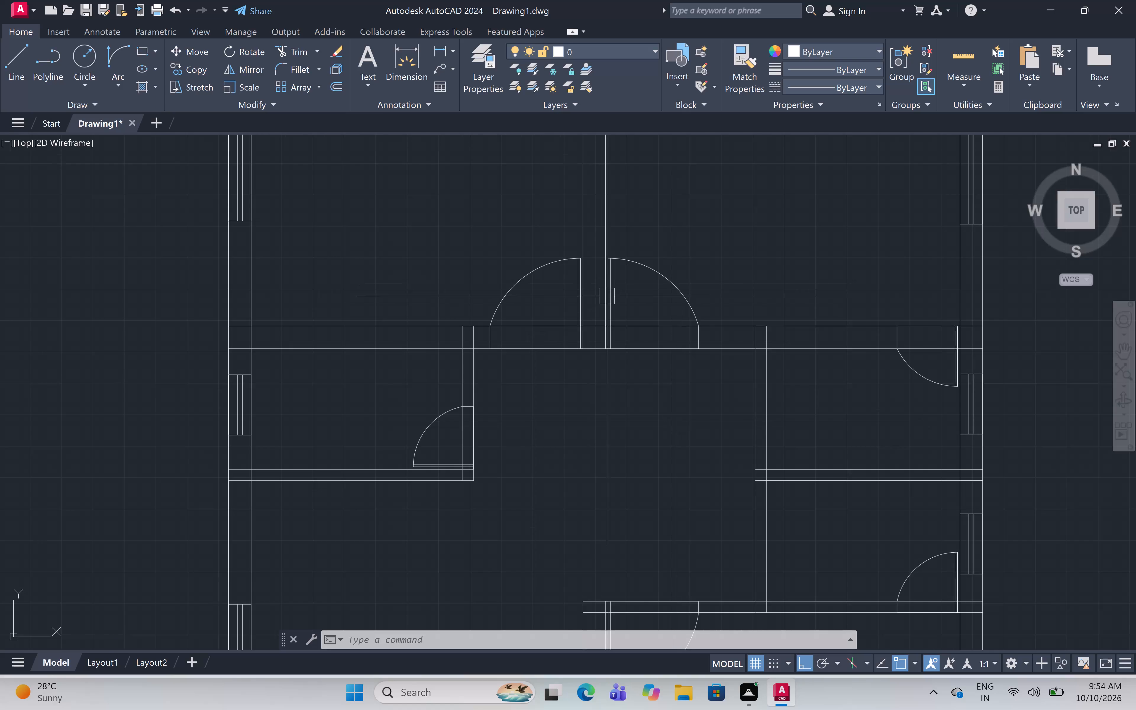
{"action": "scroll", "coordinate": [607, 297], "scroll_direction": "down", "scroll_amount": 2}
{"action": "scroll", "coordinate": [598, 444], "scroll_direction": "up", "scroll_amount": 2}
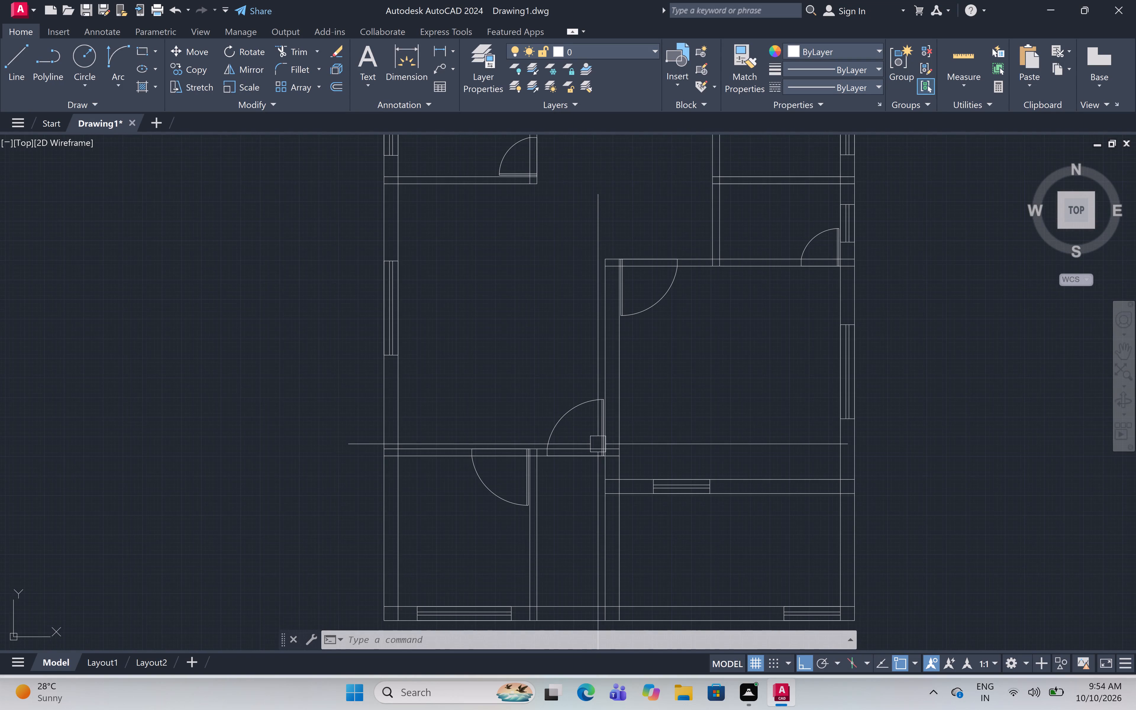
{"action": "scroll", "coordinate": [599, 443], "scroll_direction": "down", "scroll_amount": 1}
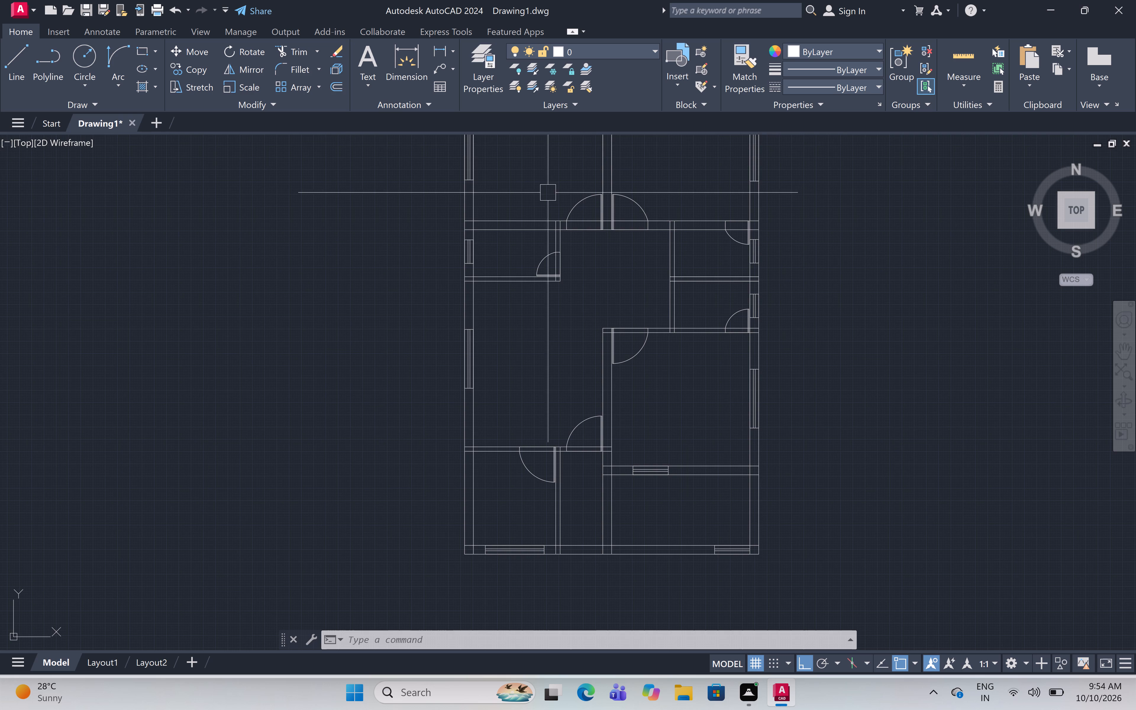
Trim both wall lines out of the door openings of the two north rooms and the small west room.
{"action": "scroll", "coordinate": [561, 187], "scroll_direction": "up", "scroll_amount": 2}
{"action": "key", "text": "t"}
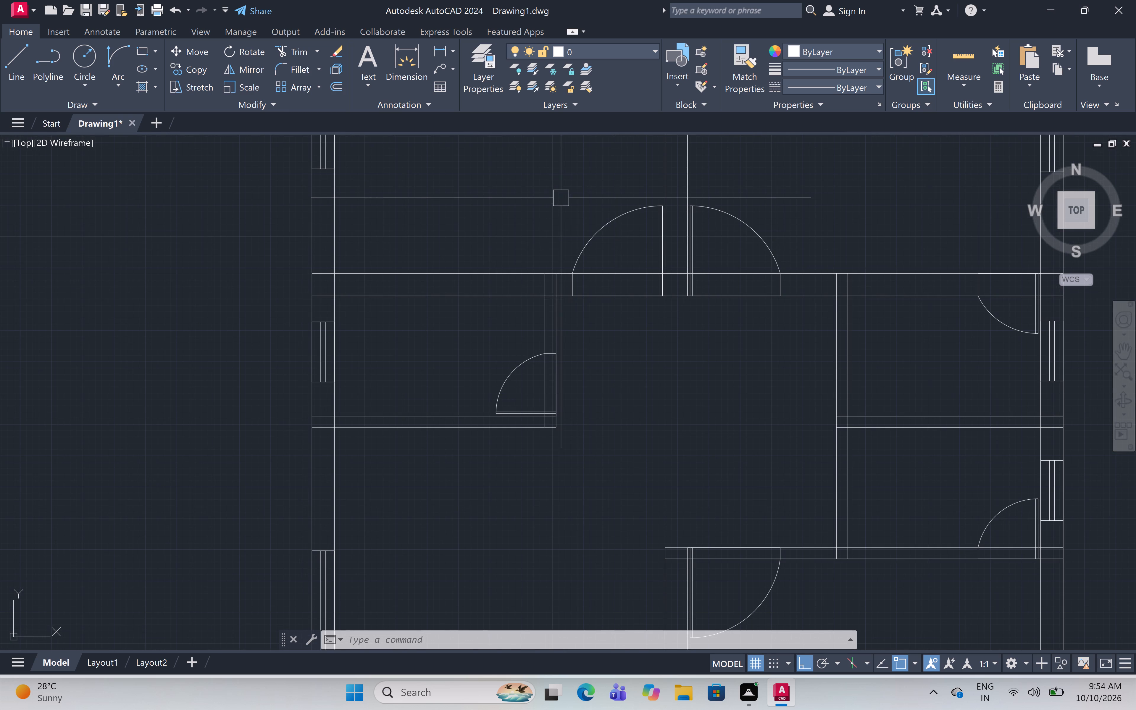
{"action": "key", "text": "r"}
{"action": "key", "text": "space"}
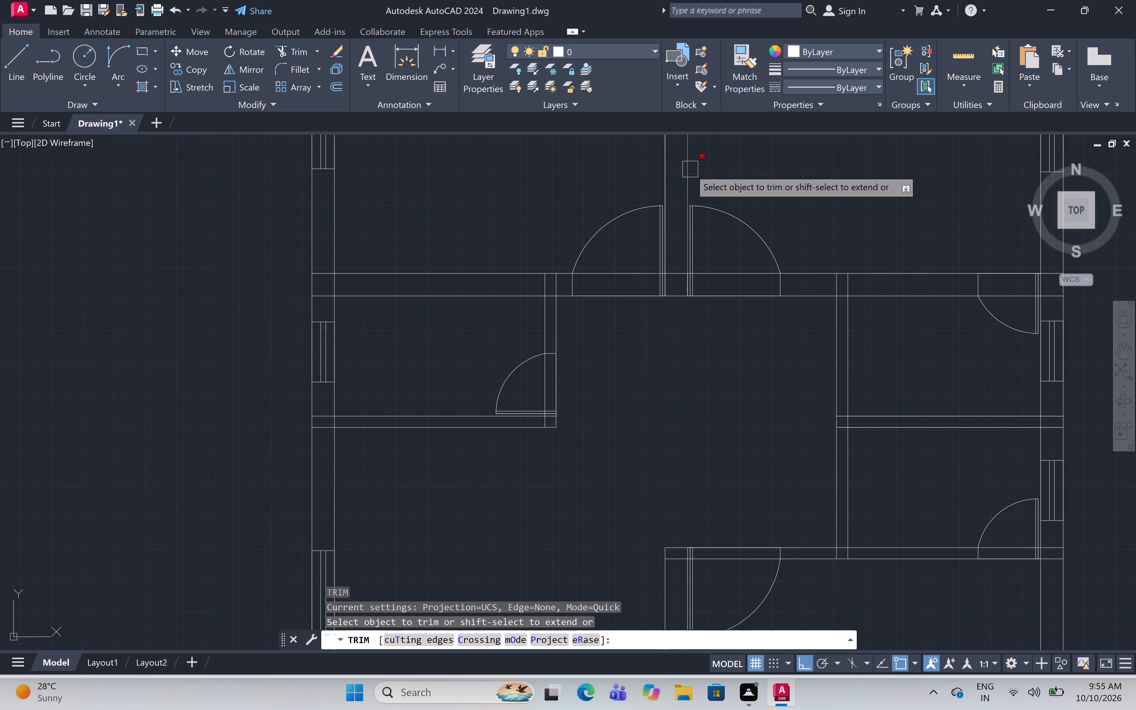
{"action": "left_click", "coordinate": [629, 255]}
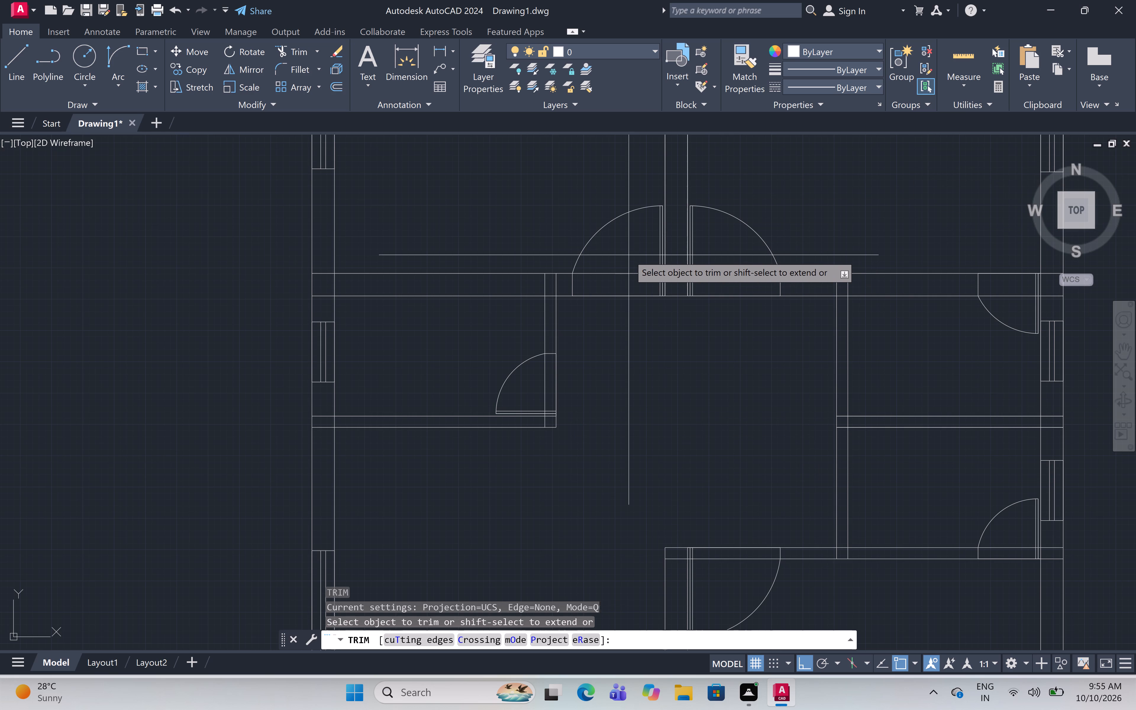
{"action": "left_click", "coordinate": [632, 305]}
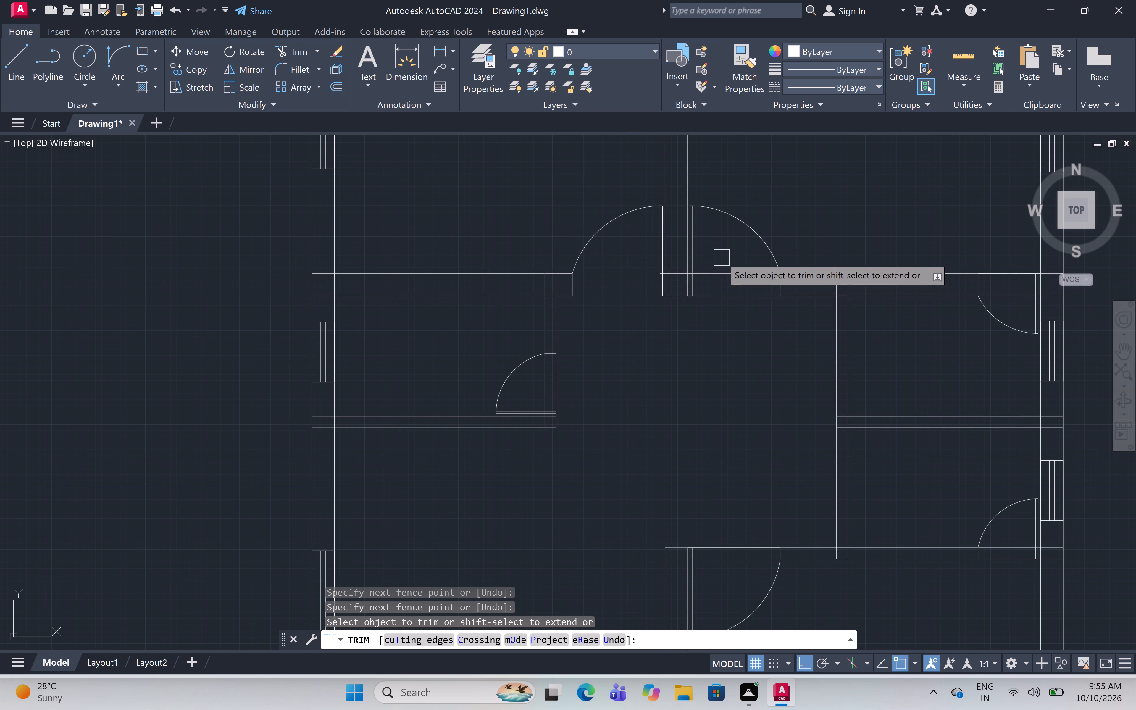
{"action": "left_click", "coordinate": [722, 257]}
{"action": "left_click", "coordinate": [724, 317]}
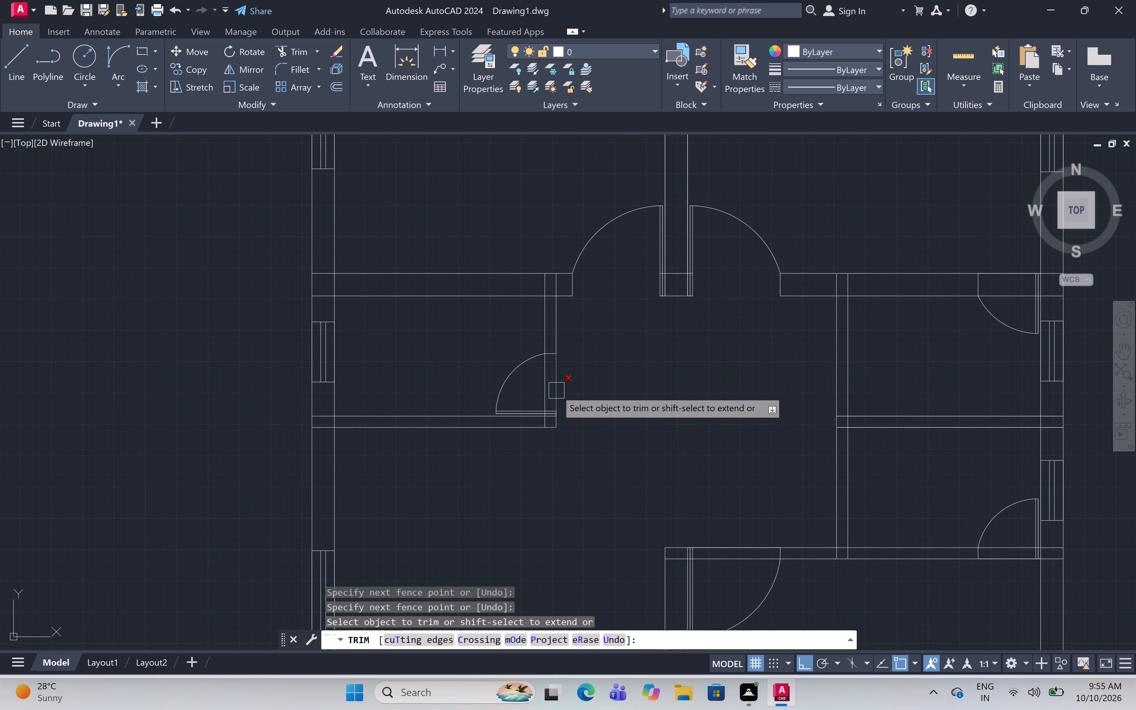
{"action": "left_click", "coordinate": [535, 390]}
{"action": "left_click", "coordinate": [586, 400]}
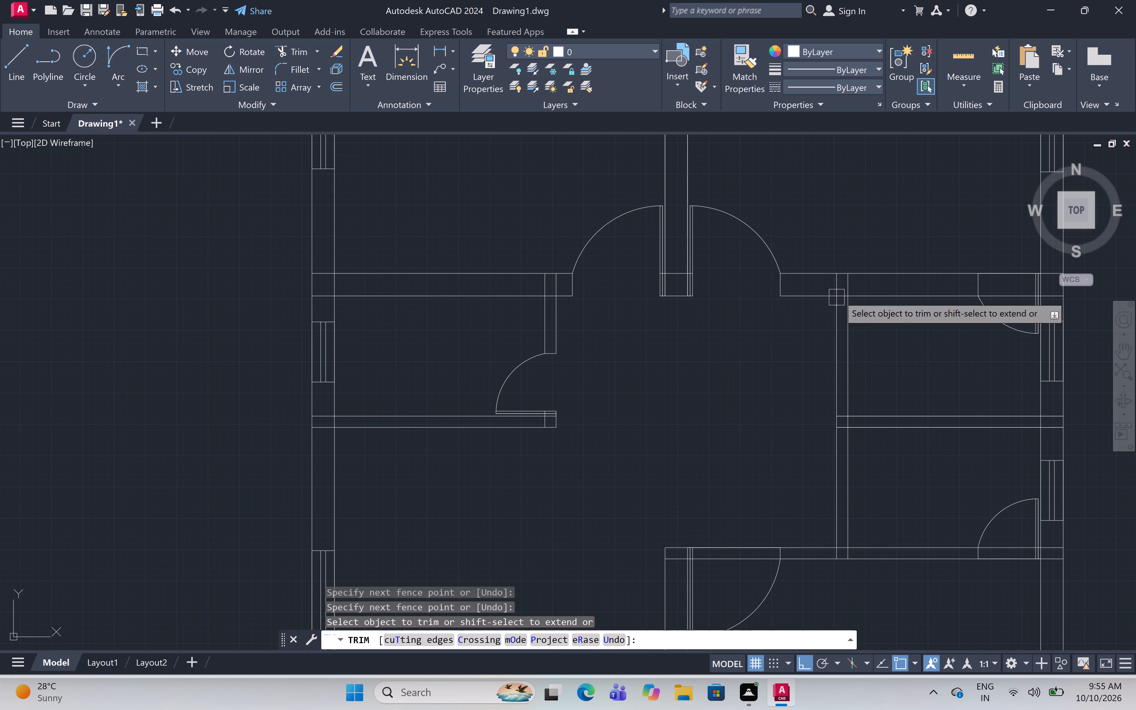
Trim both wall lines out of the door openings of the two small east rooms and the large east room.
{"action": "left_click", "coordinate": [1015, 294]}
{"action": "left_click", "coordinate": [1006, 277]}
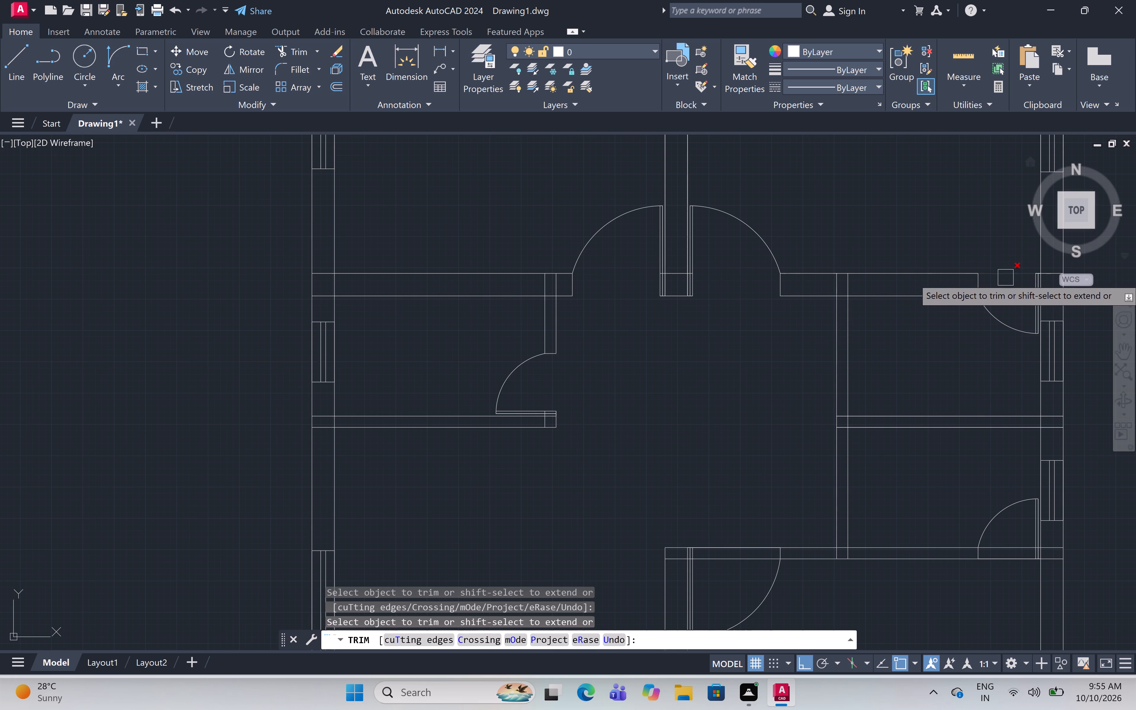
{"action": "left_click", "coordinate": [1001, 271]}
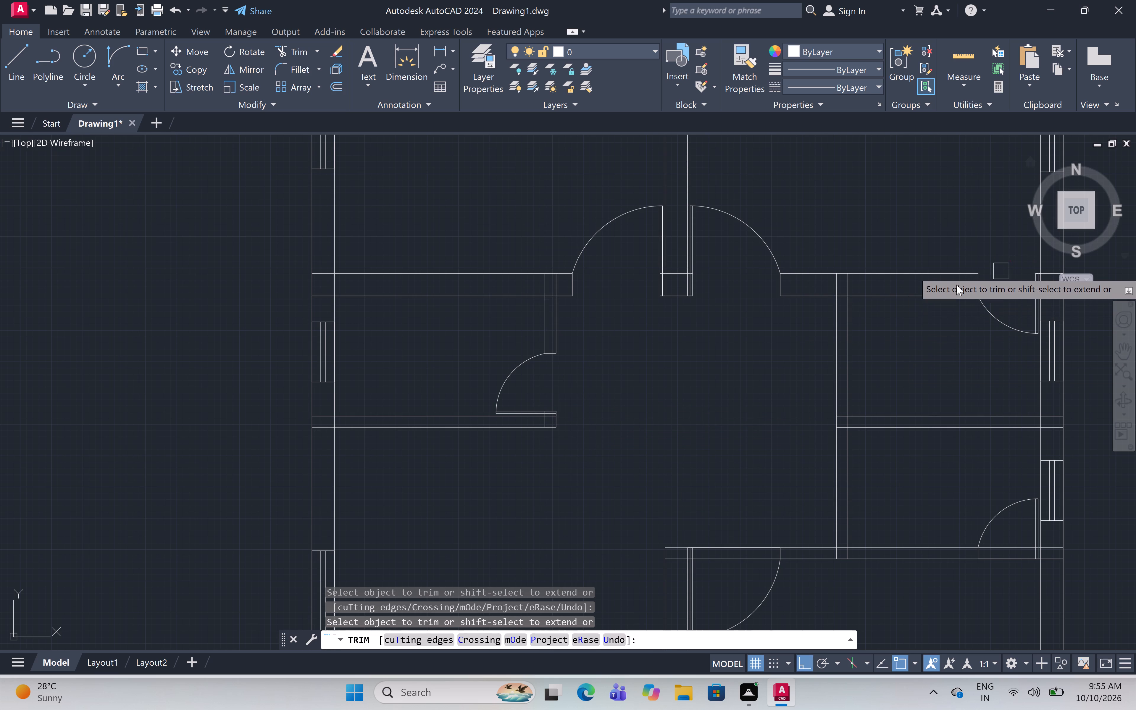
{"action": "scroll", "coordinate": [864, 298], "scroll_direction": "down", "scroll_amount": 2}
{"action": "scroll", "coordinate": [924, 392], "scroll_direction": "up", "scroll_amount": 4}
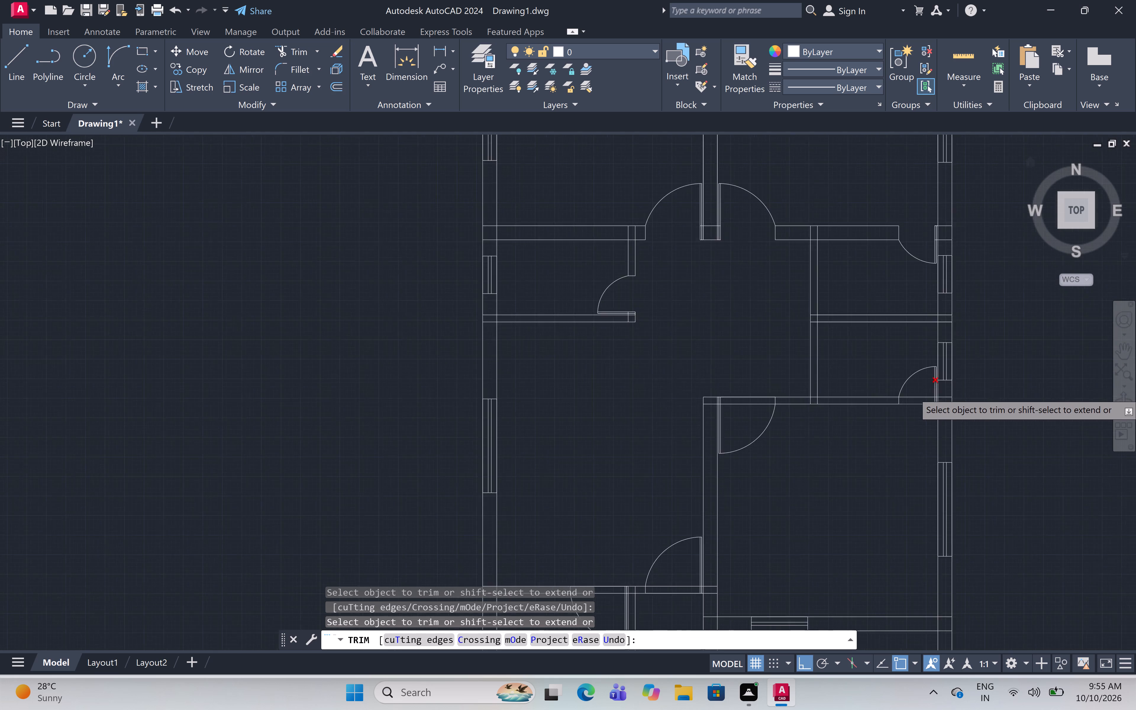
{"action": "left_click", "coordinate": [901, 377]}
{"action": "left_click", "coordinate": [914, 475]}
{"action": "scroll", "coordinate": [915, 354], "scroll_direction": "down", "scroll_amount": 2}
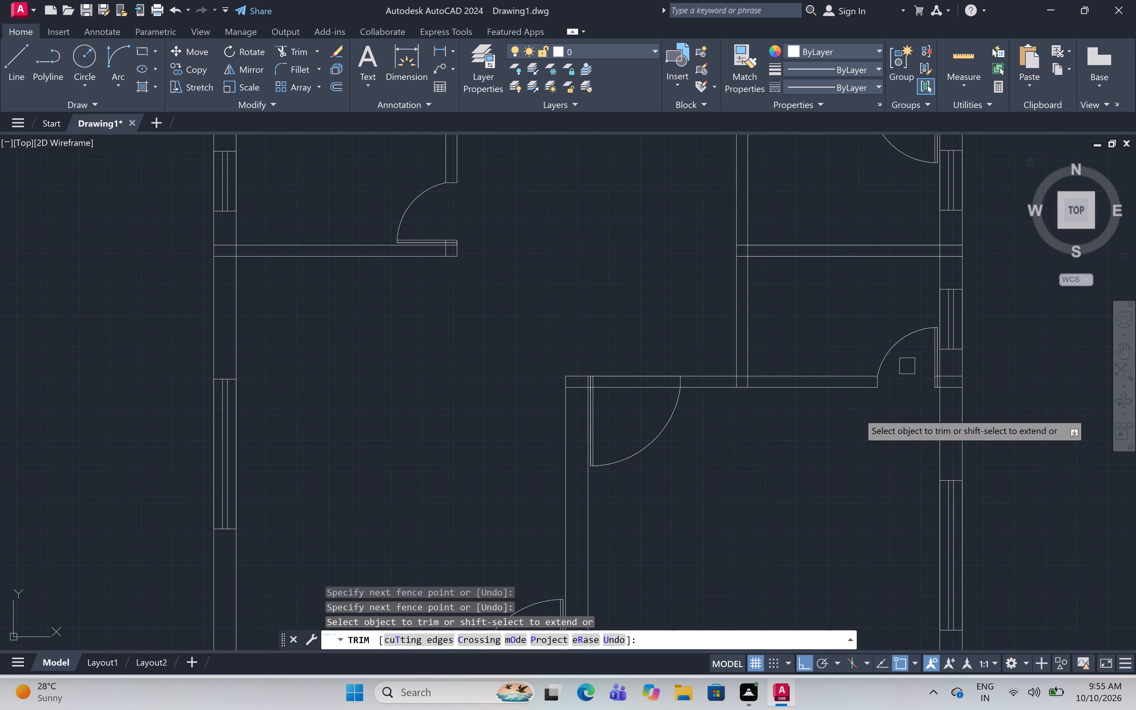
{"action": "left_click", "coordinate": [630, 424]}
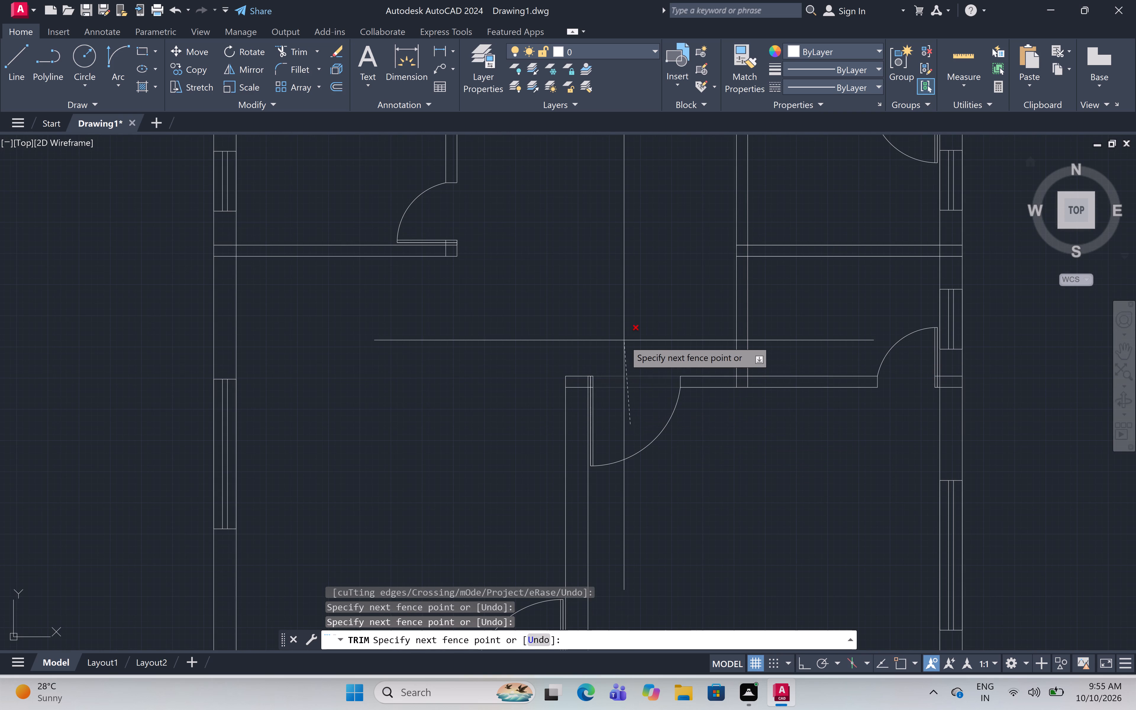
{"action": "left_click", "coordinate": [624, 340]}
Trim both wall lines out of the large west room's south door opening and the southwest room's door opening.
{"action": "scroll", "coordinate": [624, 340], "scroll_direction": "down", "scroll_amount": 3}
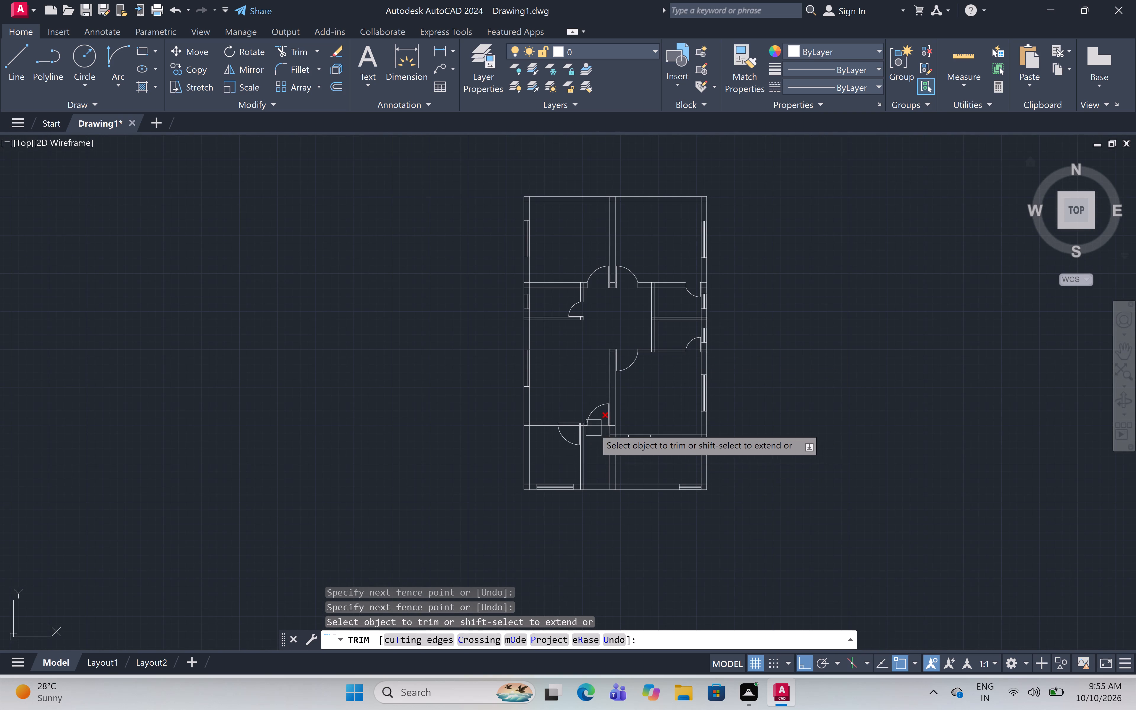
{"action": "scroll", "coordinate": [593, 428], "scroll_direction": "up", "scroll_amount": 4}
{"action": "left_click", "coordinate": [614, 388]}
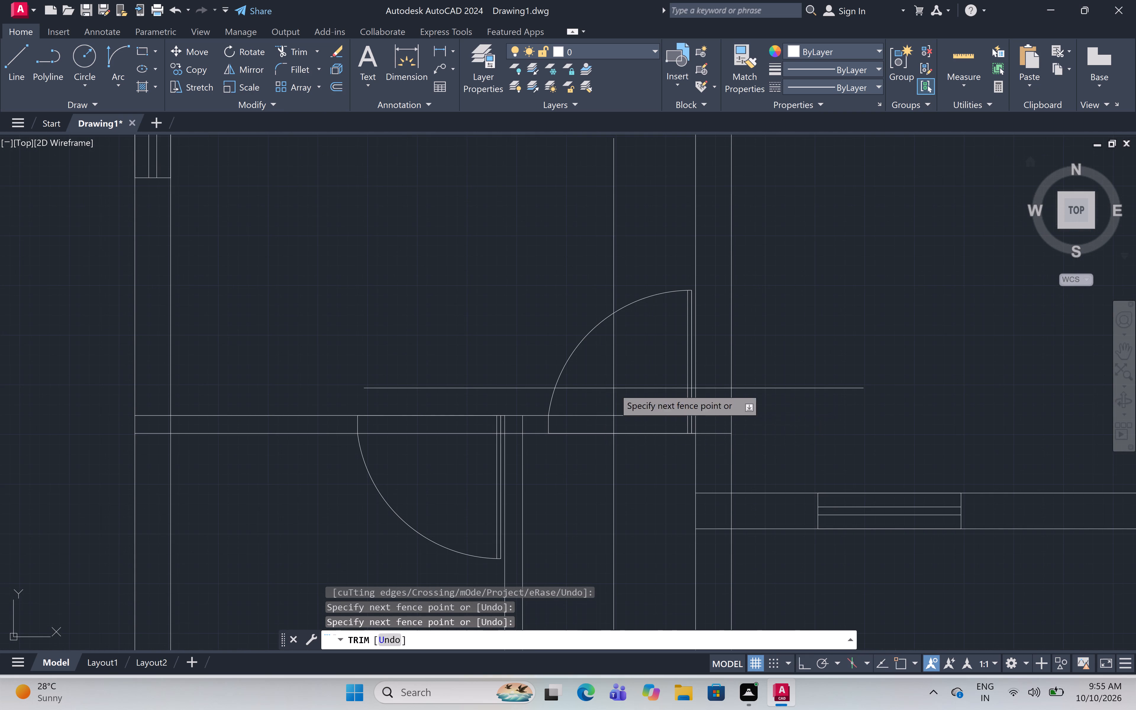
{"action": "left_click", "coordinate": [610, 485]}
{"action": "left_click", "coordinate": [441, 449]}
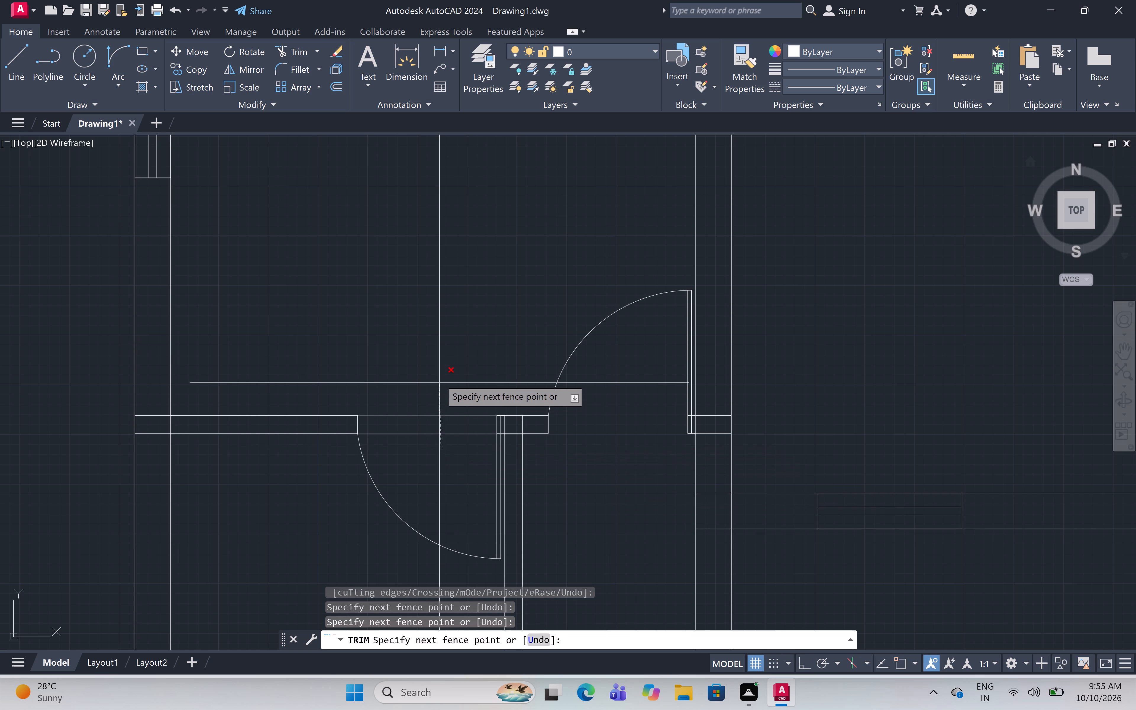
{"action": "left_click", "coordinate": [439, 377]}
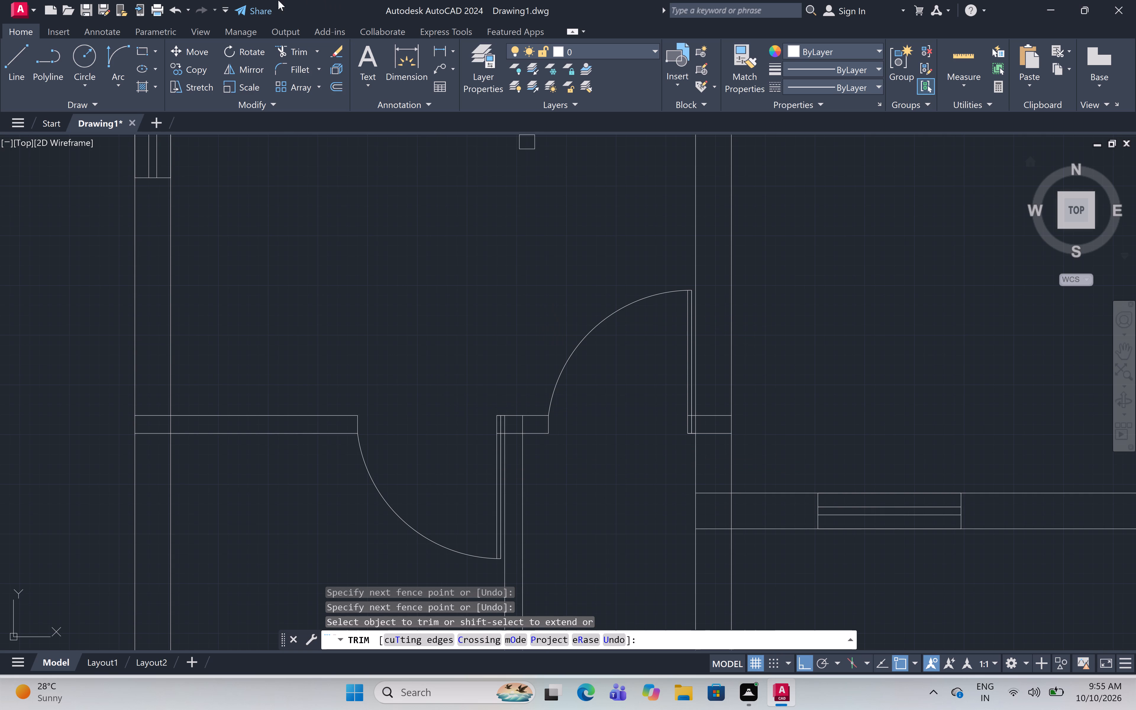
{"action": "scroll", "coordinate": [334, 200], "scroll_direction": "down", "scroll_amount": 4}
{"action": "middle_click_drag", "start_coordinate": [341, 210], "coordinate": [351, 226]}
{"action": "middle_click_drag", "start_coordinate": [375, 306], "coordinate": [384, 339]}
{"action": "middle_click_drag", "start_coordinate": [387, 351], "coordinate": [395, 382]}
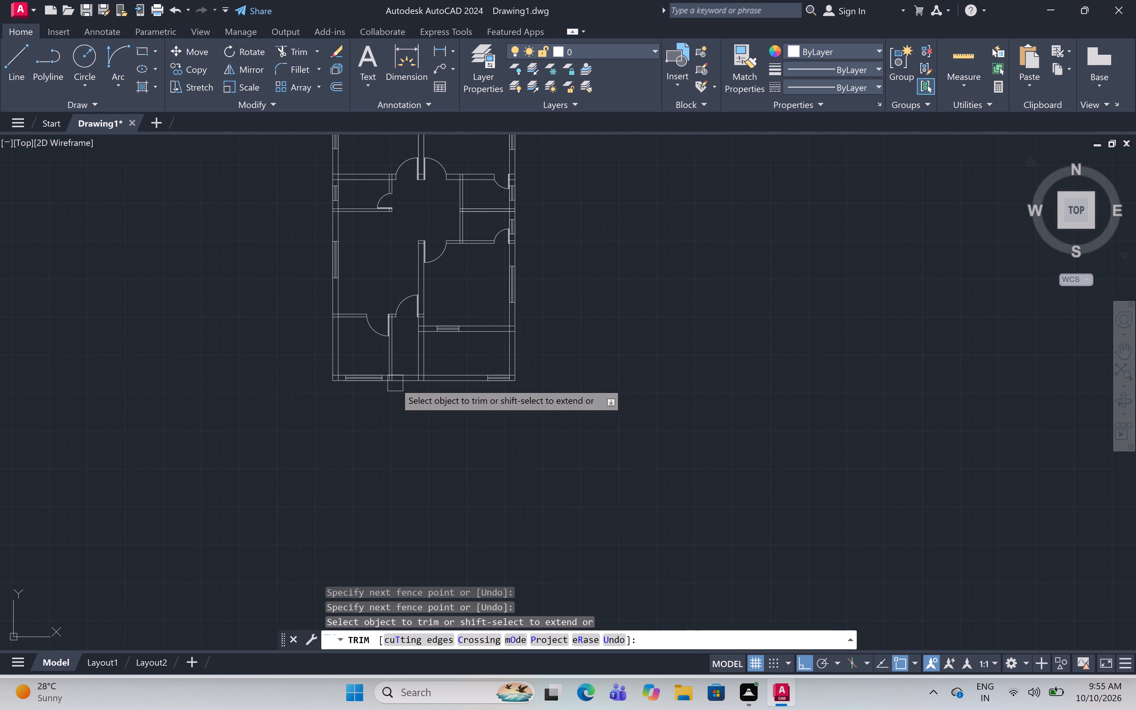
{"action": "middle_click_drag", "start_coordinate": [357, 273], "coordinate": [369, 416]}
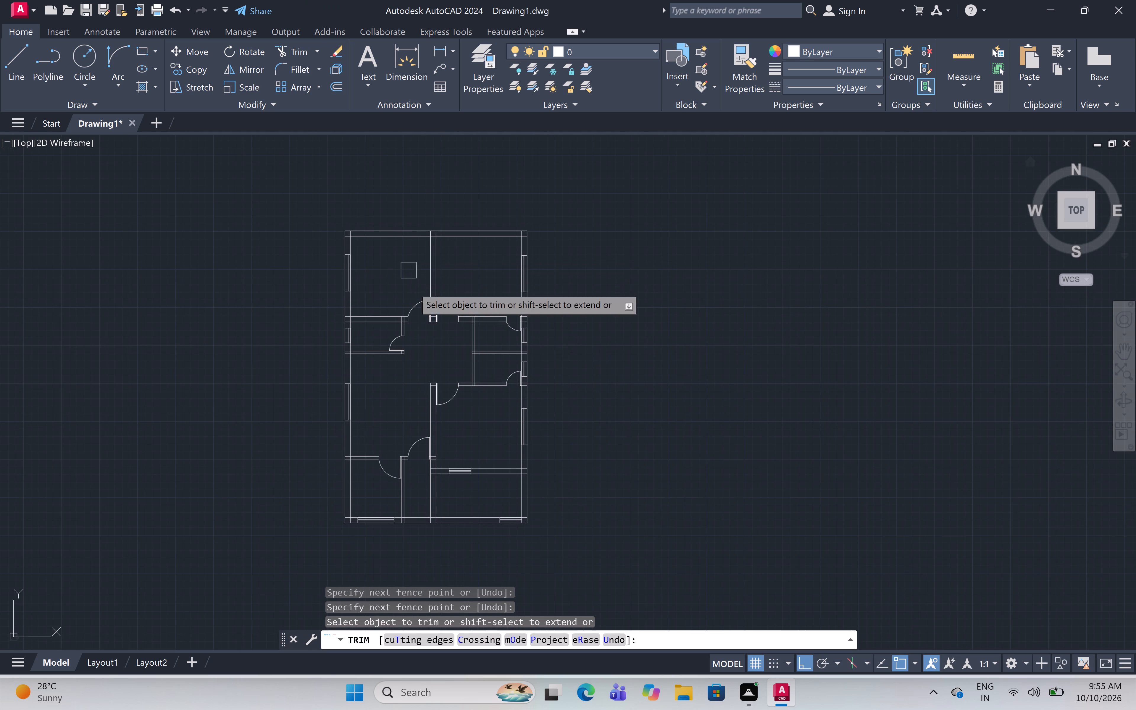
{"action": "key", "text": "Escape"}
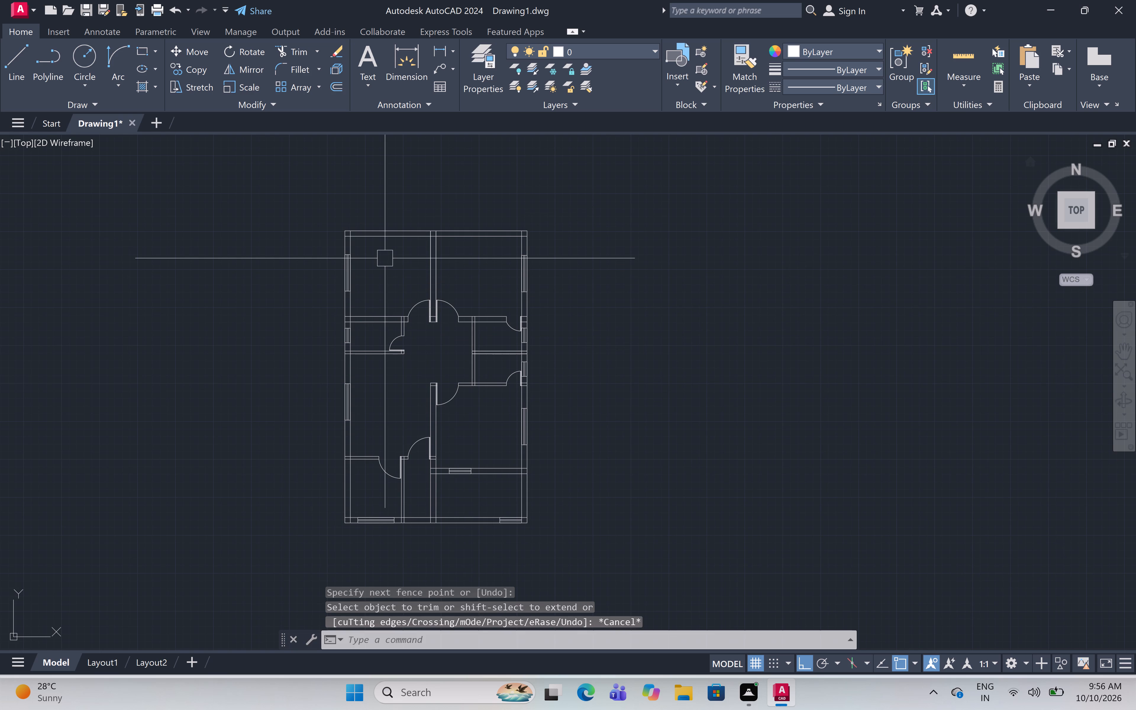
Trim the wall line segments crossing inside the 1" door leaves of the two north rooms.
{"action": "key", "text": "t"}
{"action": "type", "text": "r"}
{"action": "key", "text": "space"}
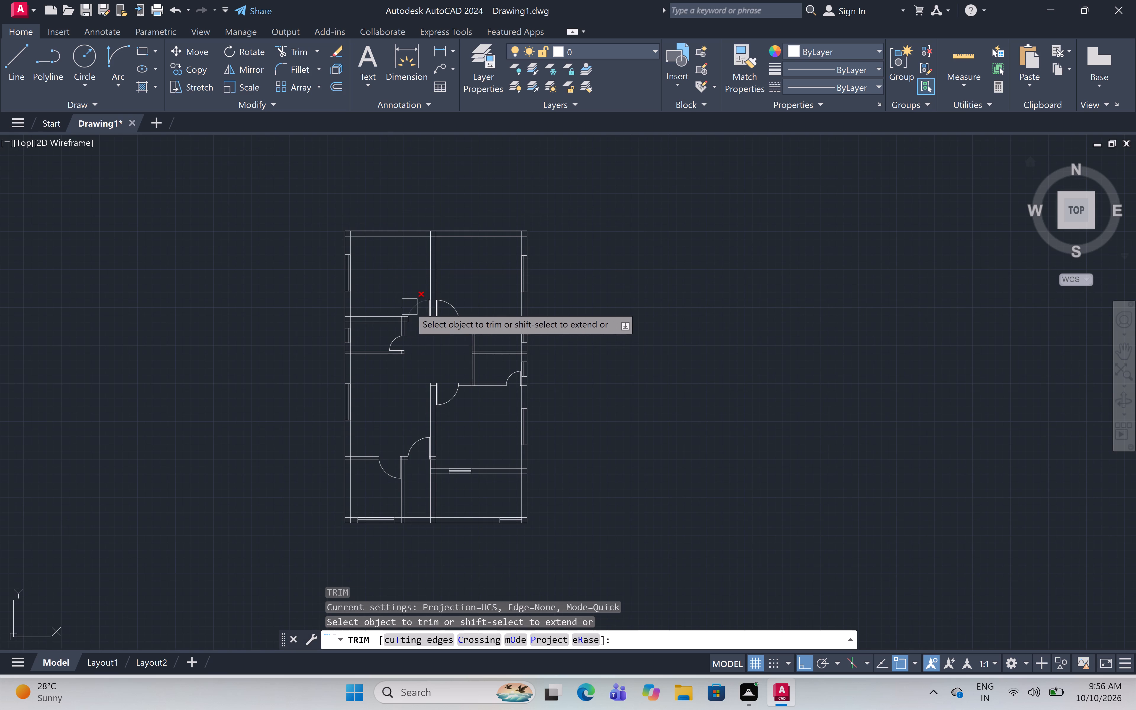
{"action": "scroll", "coordinate": [425, 316], "scroll_direction": "up", "scroll_amount": 7}
{"action": "scroll", "coordinate": [490, 347], "scroll_direction": "up", "scroll_amount": 1}
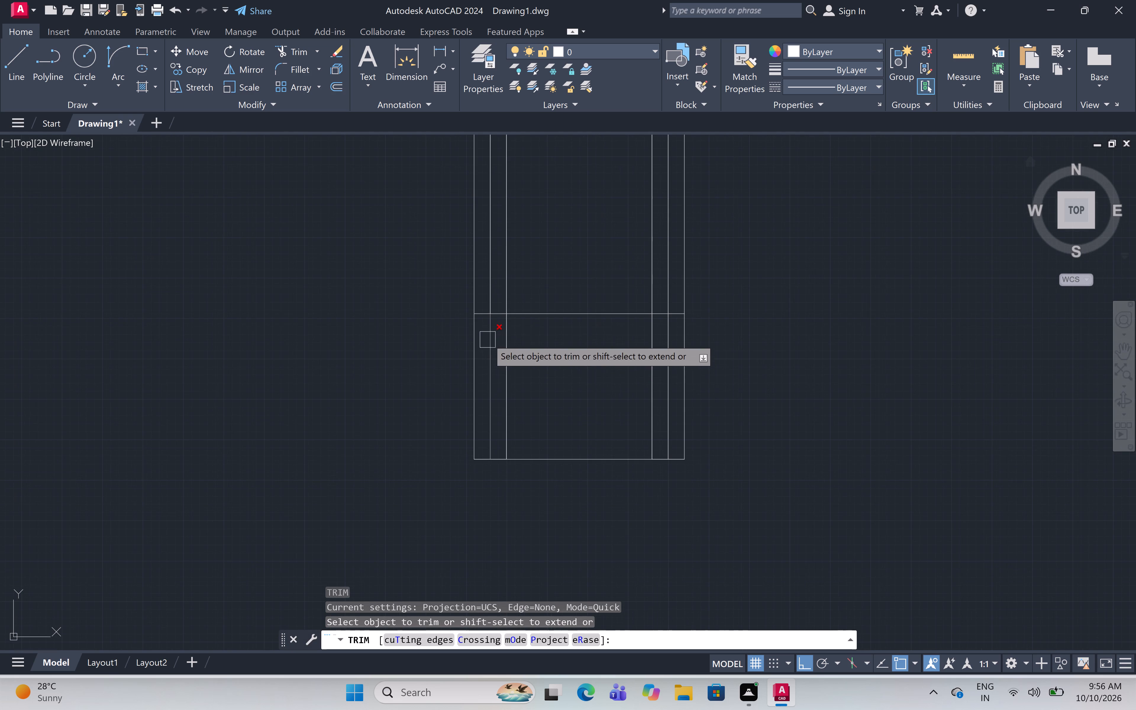
{"action": "scroll", "coordinate": [476, 321], "scroll_direction": "up", "scroll_amount": 1}
{"action": "left_click_drag", "start_coordinate": [486, 310], "coordinate": [486, 315]}
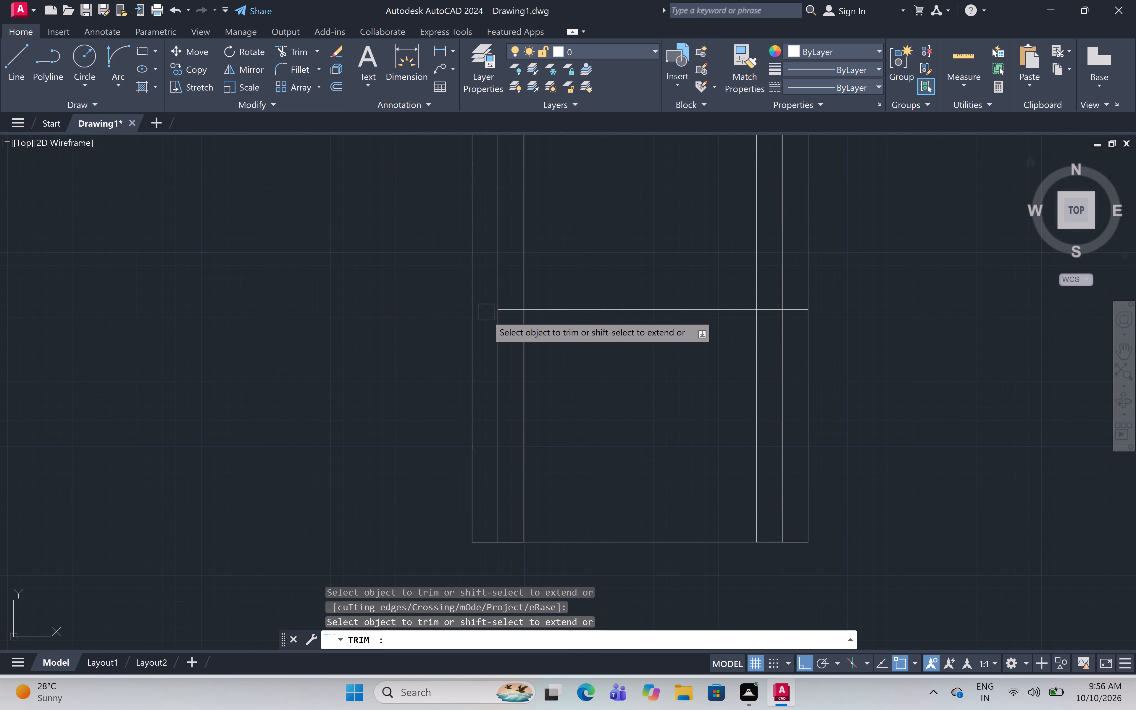
{"action": "scroll", "coordinate": [484, 310], "scroll_direction": "down", "scroll_amount": 3}
{"action": "scroll", "coordinate": [558, 313], "scroll_direction": "up", "scroll_amount": 5}
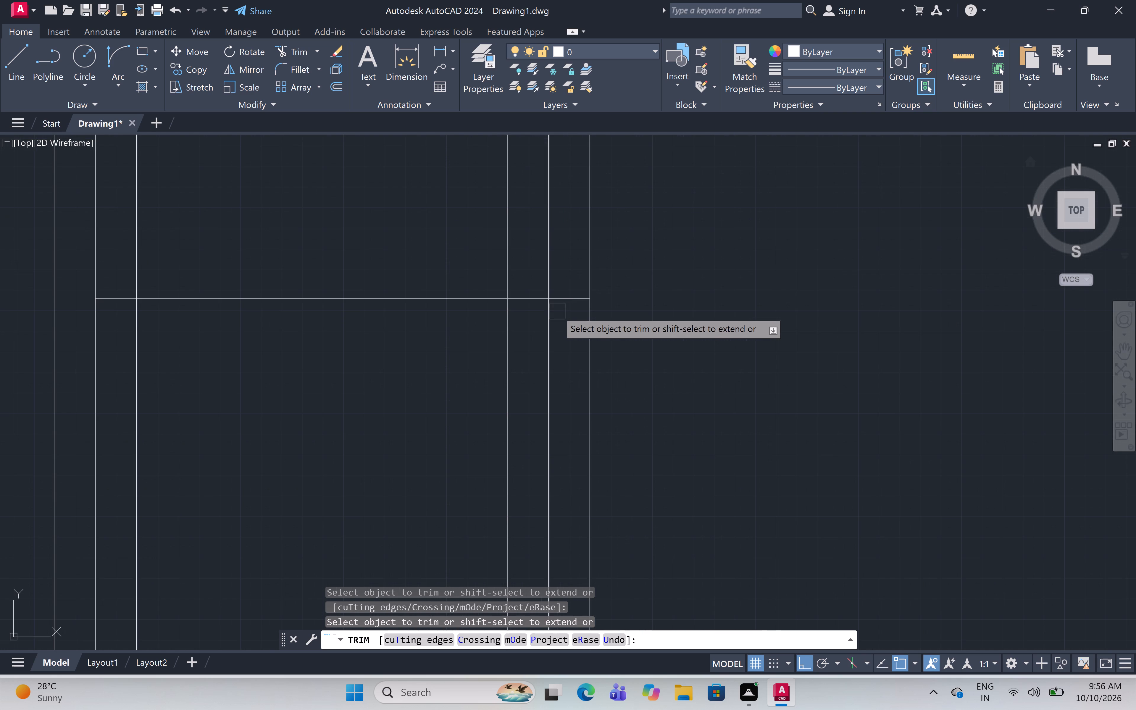
{"action": "left_click", "coordinate": [563, 301]}
Trim the partition line segment crossing inside the door leaf of the small west room.
{"action": "scroll", "coordinate": [599, 241], "scroll_direction": "down", "scroll_amount": 2}
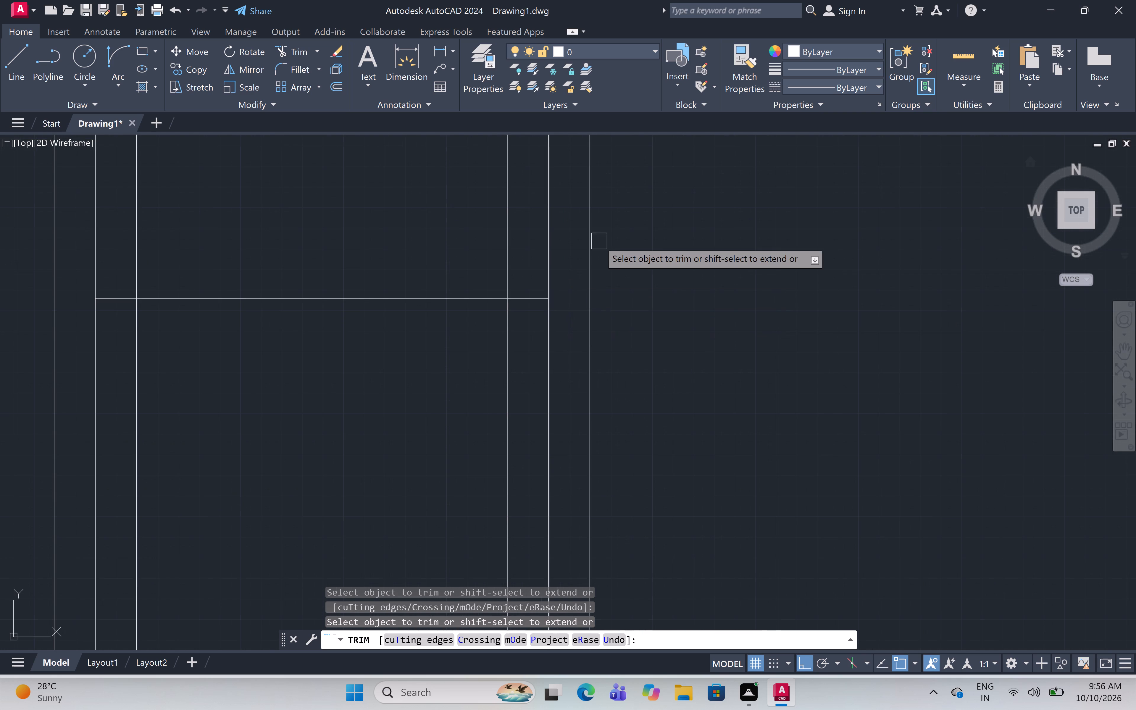
{"action": "scroll", "coordinate": [599, 241], "scroll_direction": "down", "scroll_amount": 5}
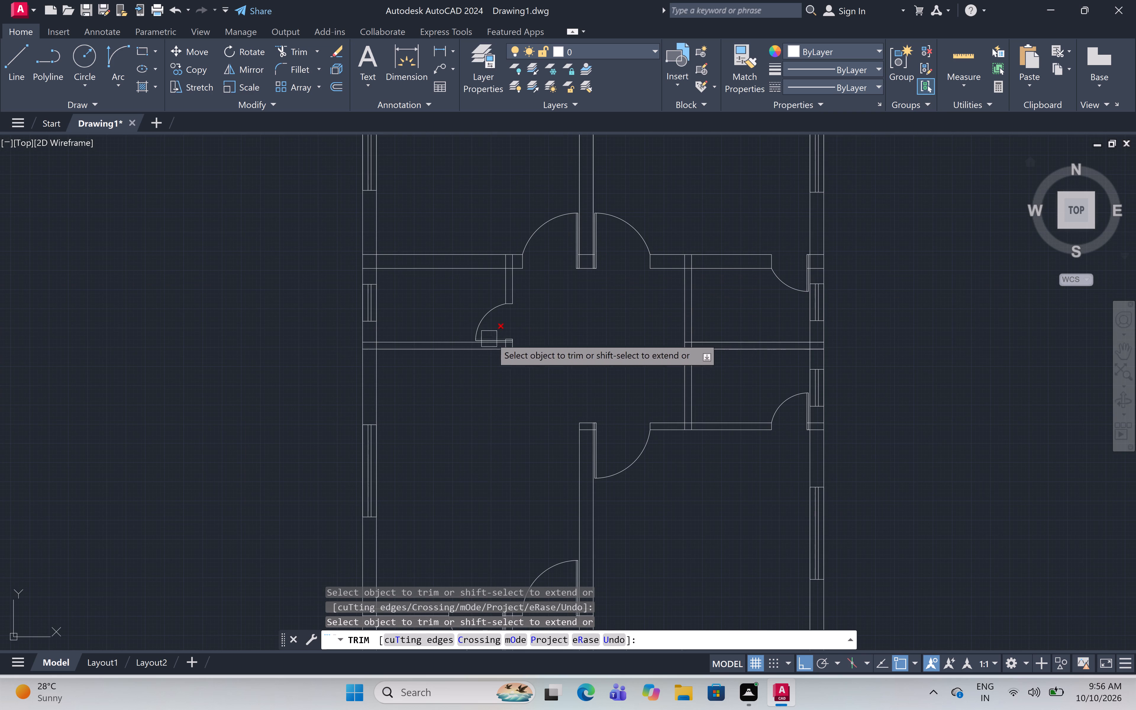
{"action": "scroll", "coordinate": [502, 336], "scroll_direction": "up", "scroll_amount": 7}
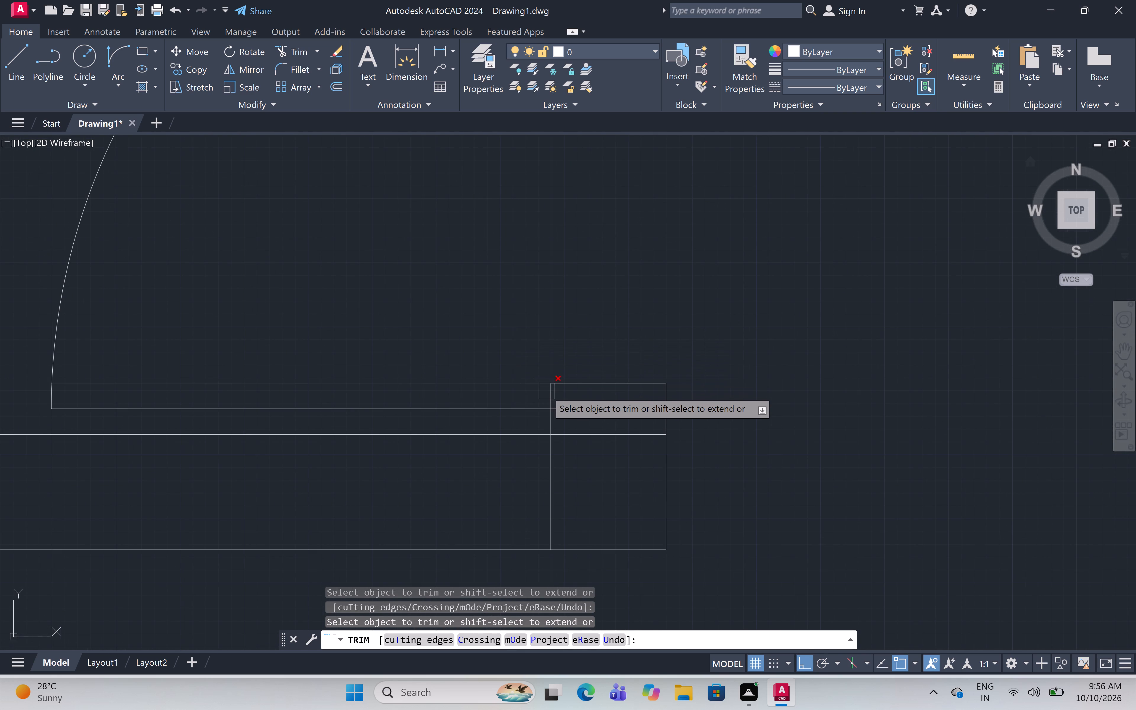
{"action": "scroll", "coordinate": [547, 391], "scroll_direction": "up", "scroll_amount": 1}
{"action": "left_click", "coordinate": [552, 394]}
Trim the wall line segments crossing inside the door leaves of the two small east rooms.
{"action": "scroll", "coordinate": [548, 312], "scroll_direction": "down", "scroll_amount": 7}
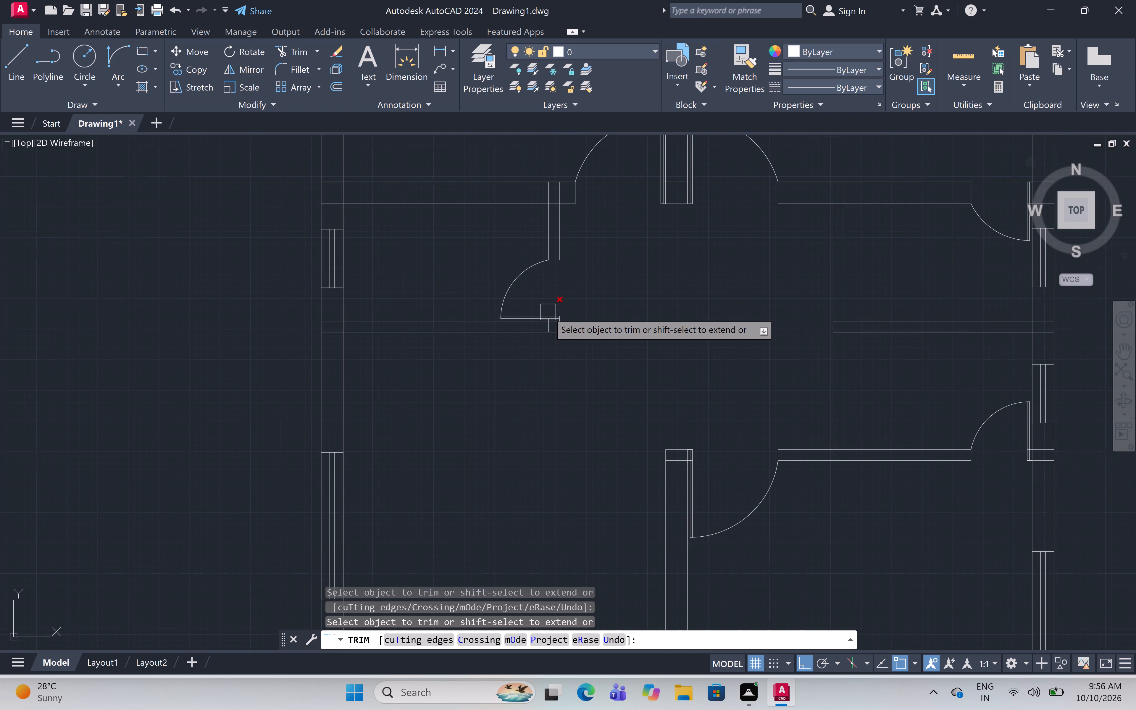
{"action": "scroll", "coordinate": [551, 309], "scroll_direction": "down", "scroll_amount": 2}
{"action": "scroll", "coordinate": [741, 259], "scroll_direction": "up", "scroll_amount": 3}
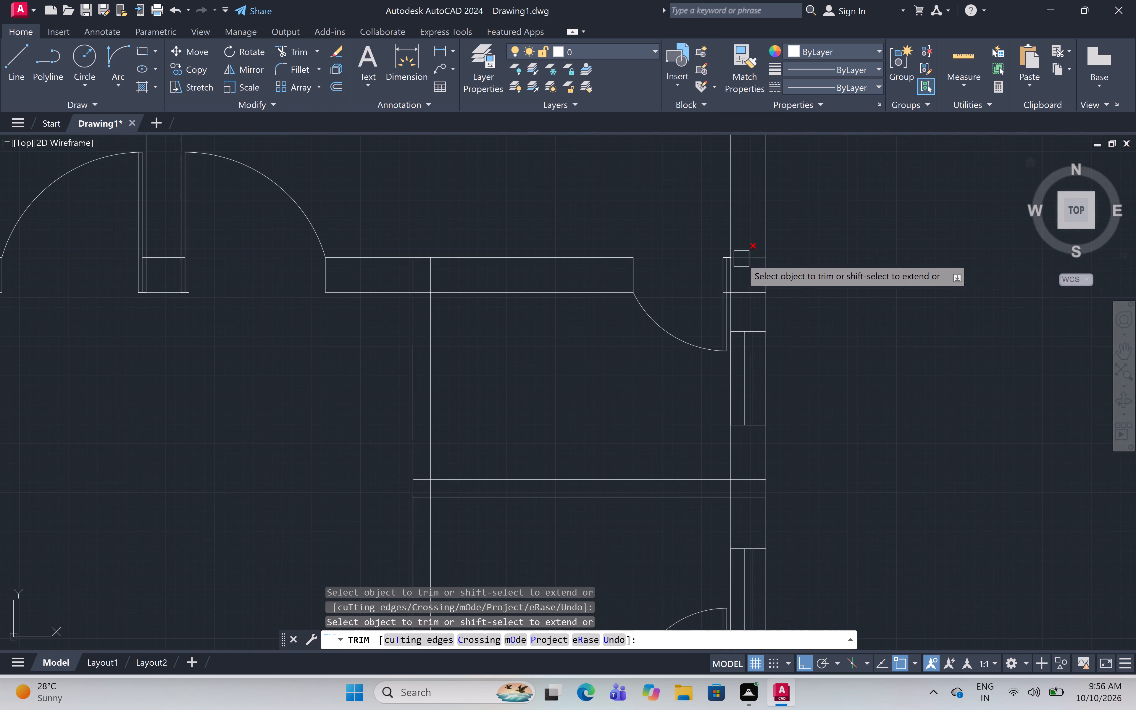
{"action": "scroll", "coordinate": [724, 289], "scroll_direction": "up", "scroll_amount": 6}
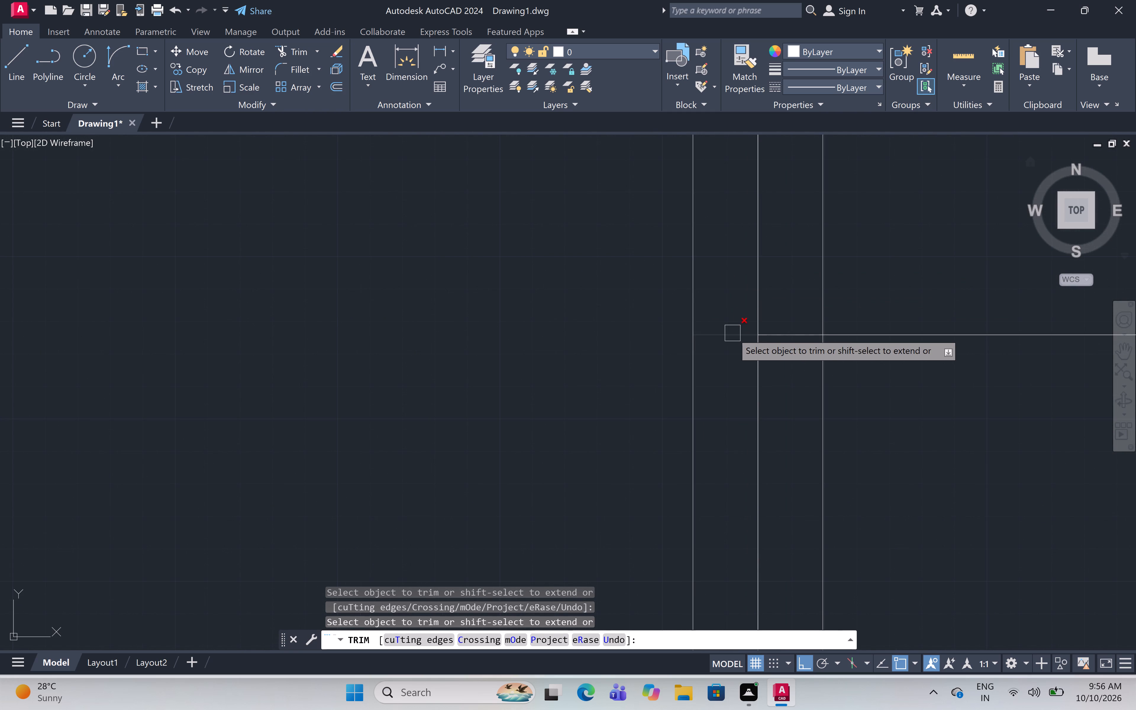
{"action": "left_click", "coordinate": [732, 333]}
{"action": "scroll", "coordinate": [592, 247], "scroll_direction": "down", "scroll_amount": 9}
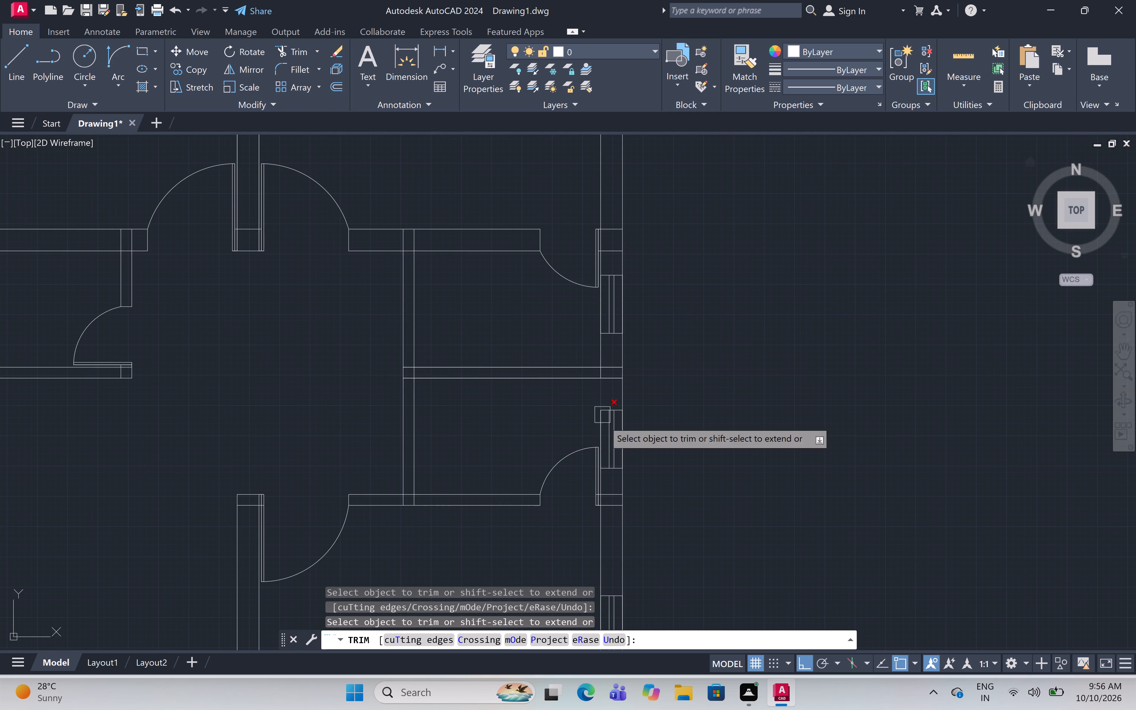
{"action": "scroll", "coordinate": [605, 487], "scroll_direction": "up", "scroll_amount": 2}
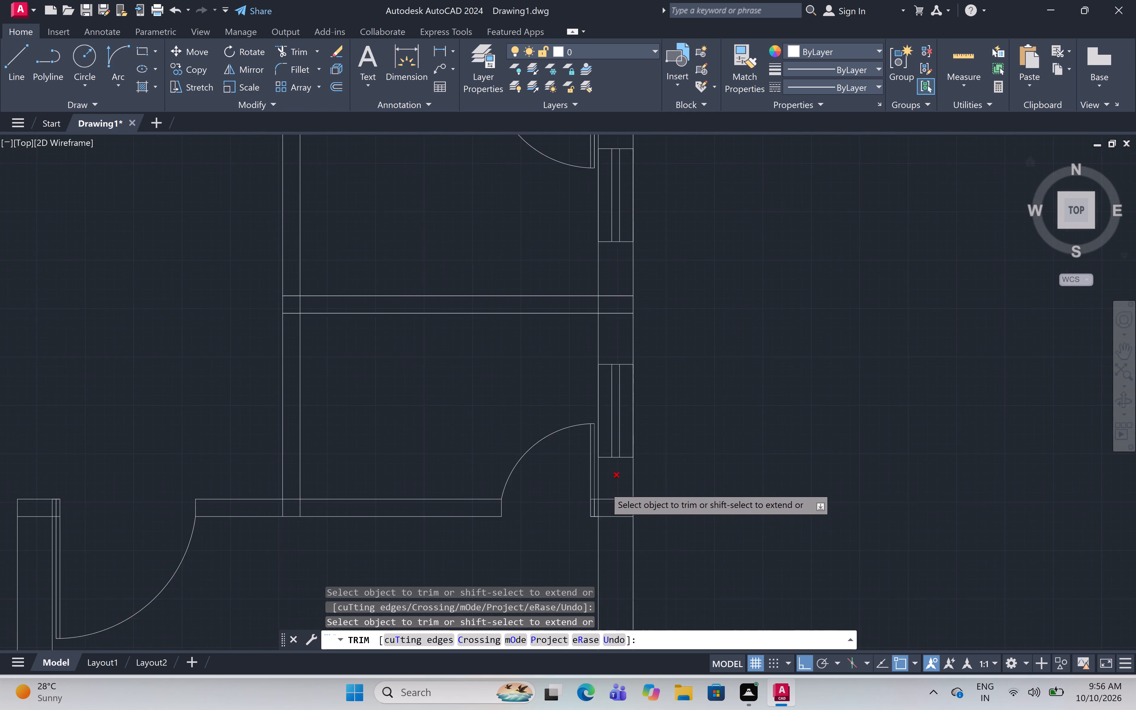
{"action": "scroll", "coordinate": [605, 487], "scroll_direction": "up", "scroll_amount": 5}
{"action": "scroll", "coordinate": [645, 337], "scroll_direction": "down", "scroll_amount": 5}
{"action": "scroll", "coordinate": [612, 419], "scroll_direction": "up", "scroll_amount": 6}
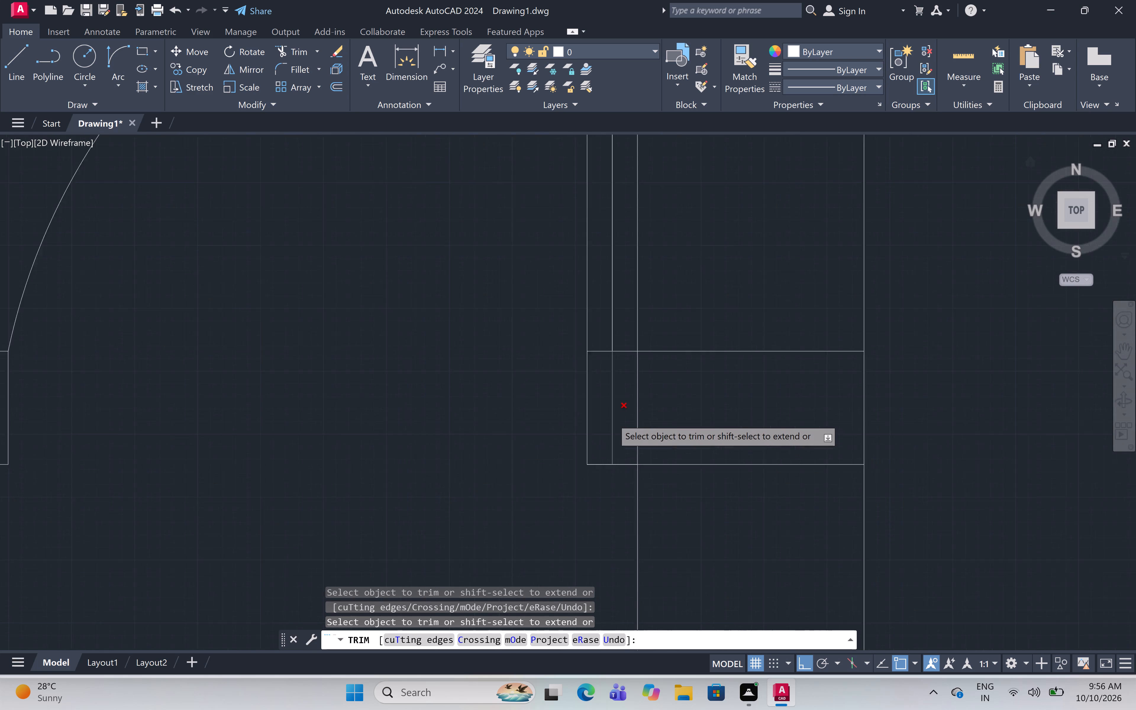
{"action": "scroll", "coordinate": [540, 249], "scroll_direction": "down", "scroll_amount": 1}
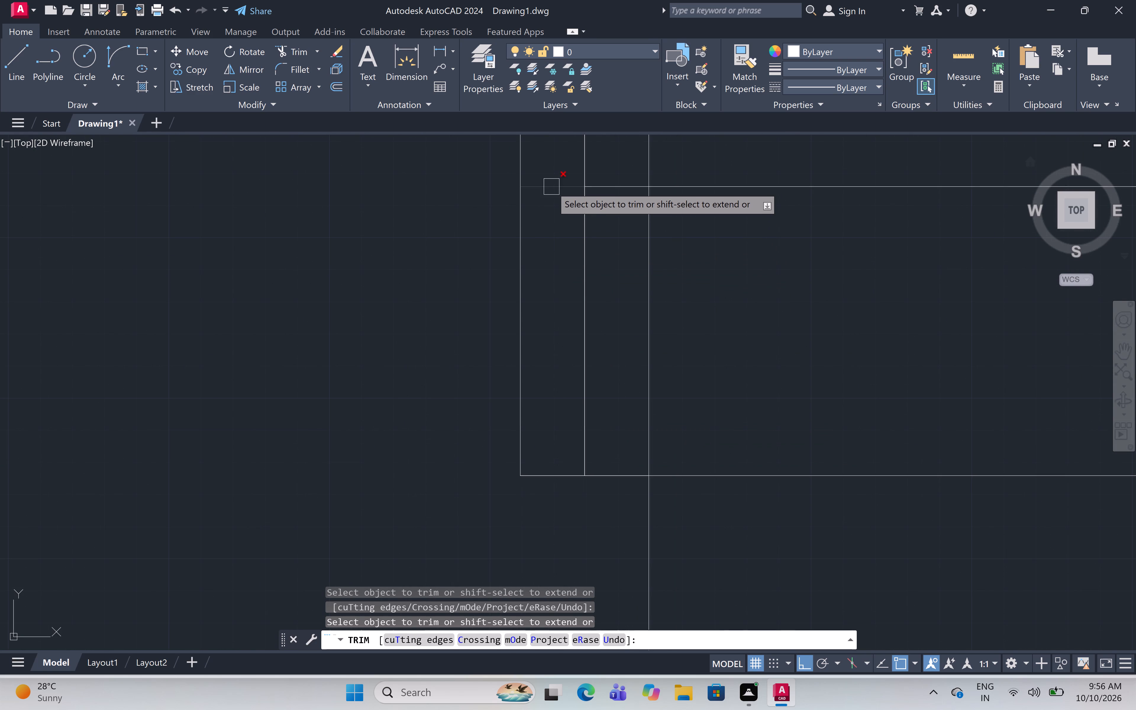
{"action": "left_click", "coordinate": [552, 186]}
Trim the wall line segment crossing inside the leaf of the large west room's south door.
{"action": "scroll", "coordinate": [552, 186], "scroll_direction": "down", "scroll_amount": 9}
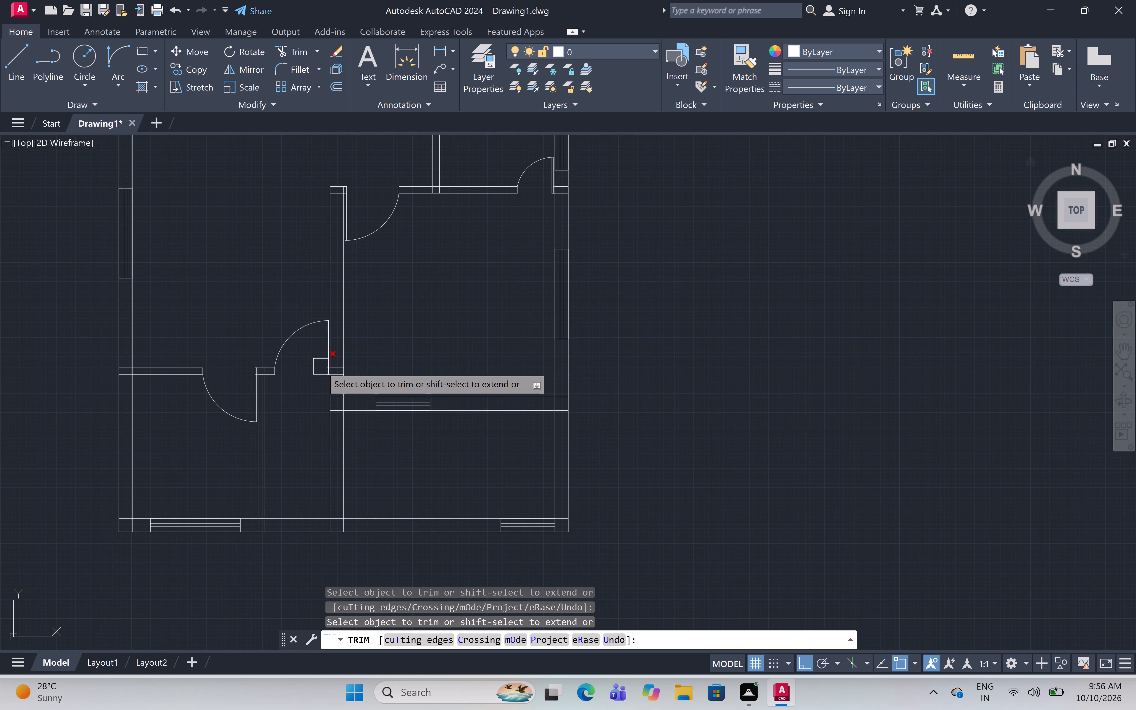
{"action": "scroll", "coordinate": [320, 367], "scroll_direction": "up", "scroll_amount": 7}
{"action": "scroll", "coordinate": [422, 385], "scroll_direction": "up", "scroll_amount": 2}
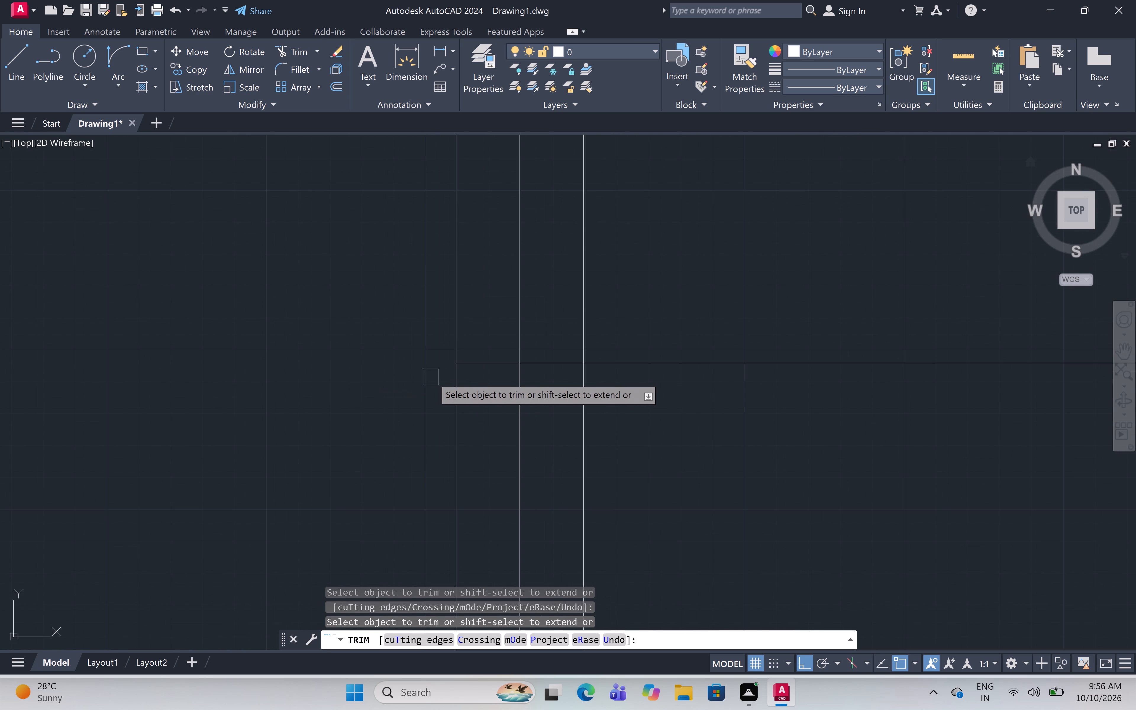
{"action": "left_click", "coordinate": [490, 357]}
{"action": "scroll", "coordinate": [488, 337], "scroll_direction": "down", "scroll_amount": 10}
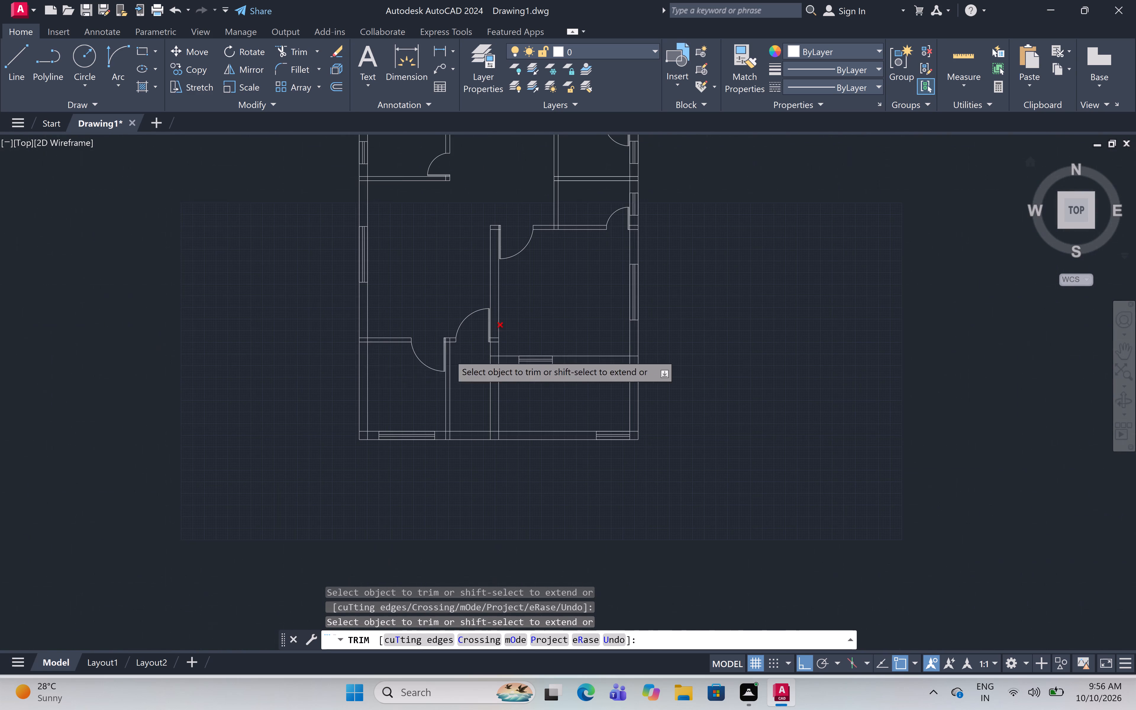
Trim the wall line segment crossing inside the door leaf of the small southwest room.
{"action": "scroll", "coordinate": [441, 346], "scroll_direction": "up", "scroll_amount": 7}
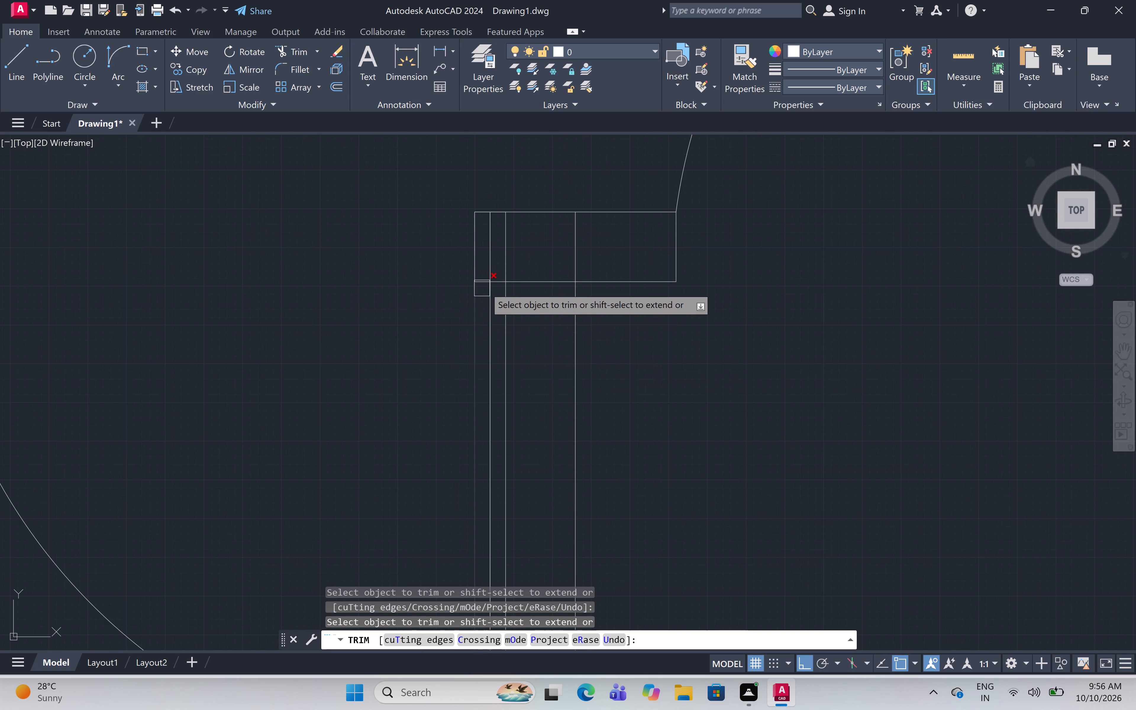
{"action": "scroll", "coordinate": [491, 250], "scroll_direction": "up", "scroll_amount": 2}
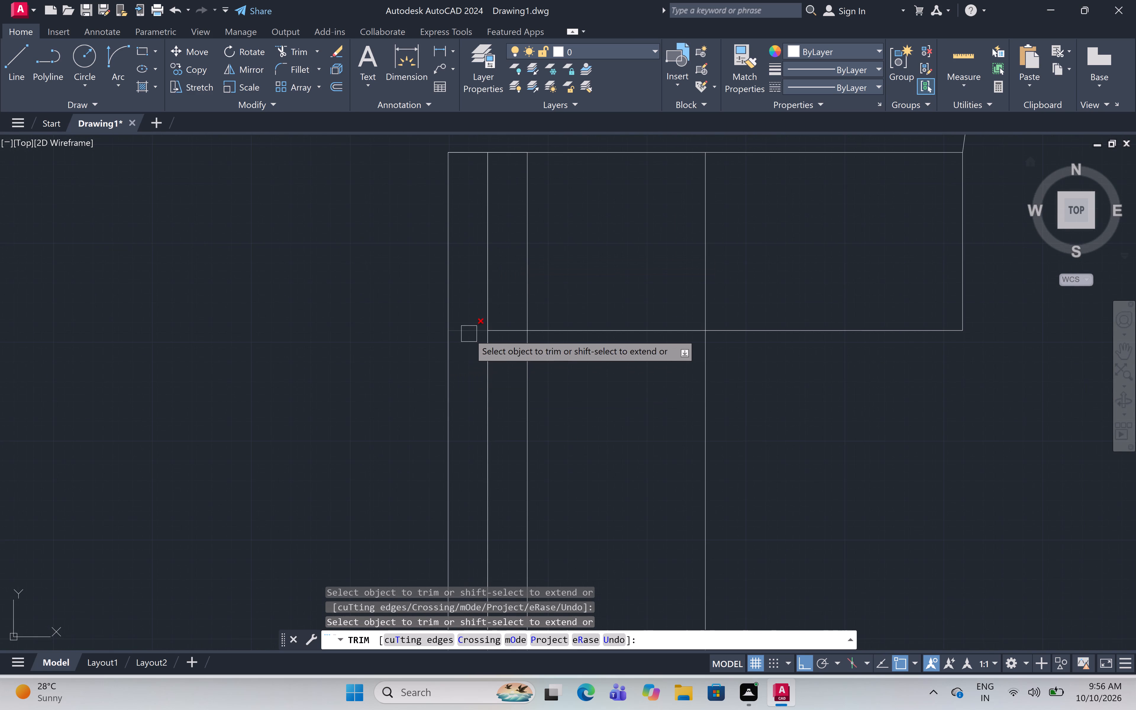
{"action": "left_click", "coordinate": [469, 333]}
{"action": "scroll", "coordinate": [466, 320], "scroll_direction": "up", "scroll_amount": 1}
{"action": "scroll", "coordinate": [466, 320], "scroll_direction": "down", "scroll_amount": 7}
{"action": "scroll", "coordinate": [421, 294], "scroll_direction": "down", "scroll_amount": 5}
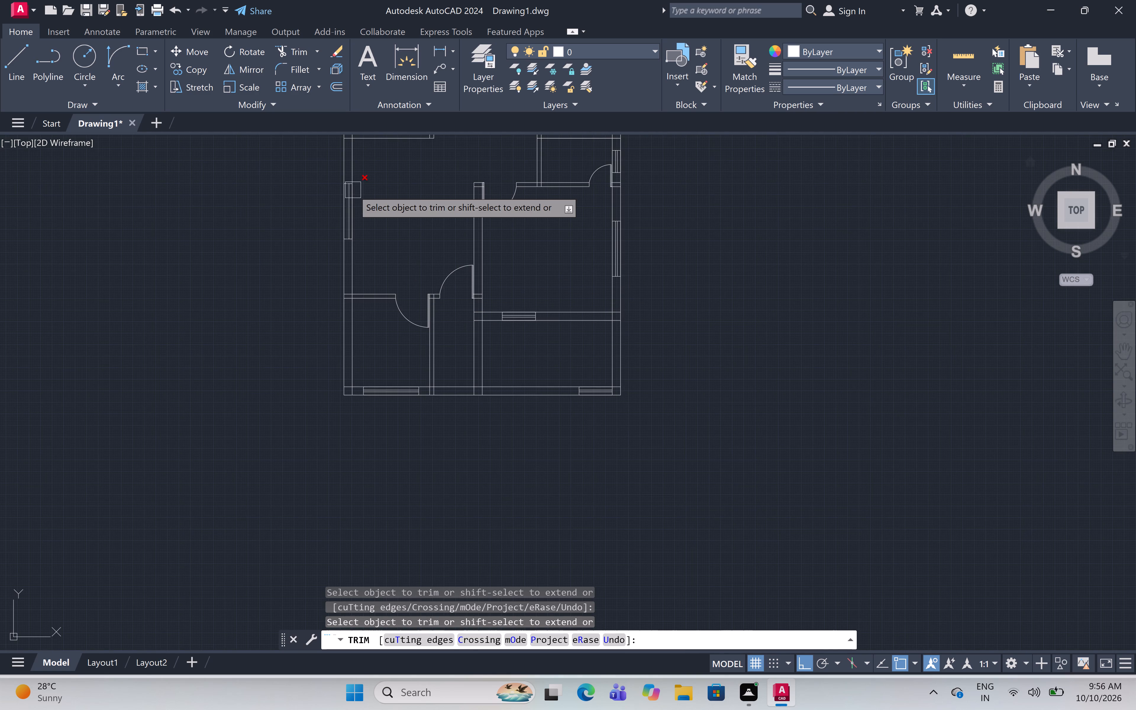
{"action": "scroll", "coordinate": [354, 190], "scroll_direction": "down", "scroll_amount": 1}
{"action": "middle_click_drag", "start_coordinate": [376, 188], "coordinate": [386, 269]}
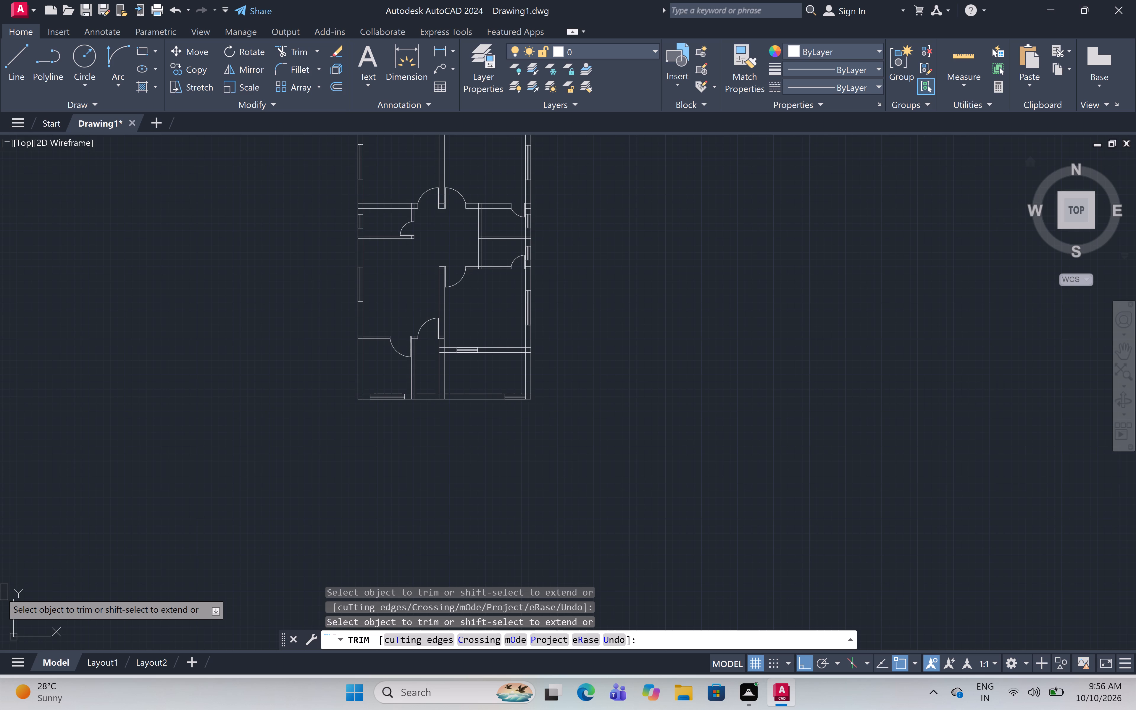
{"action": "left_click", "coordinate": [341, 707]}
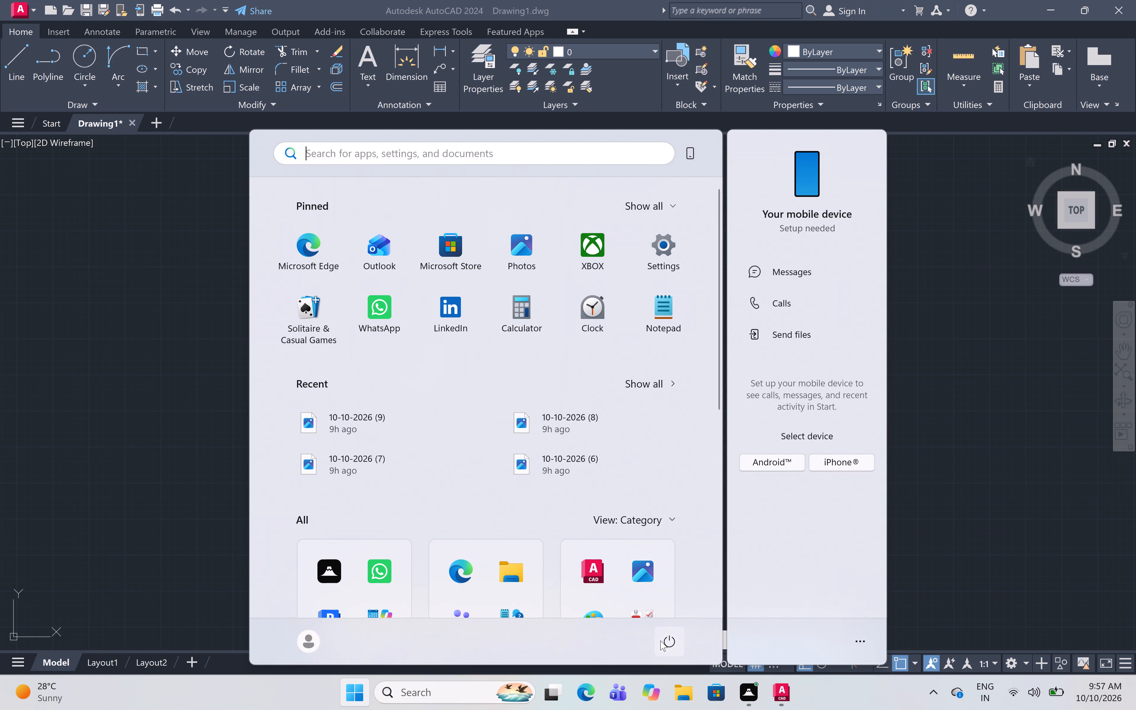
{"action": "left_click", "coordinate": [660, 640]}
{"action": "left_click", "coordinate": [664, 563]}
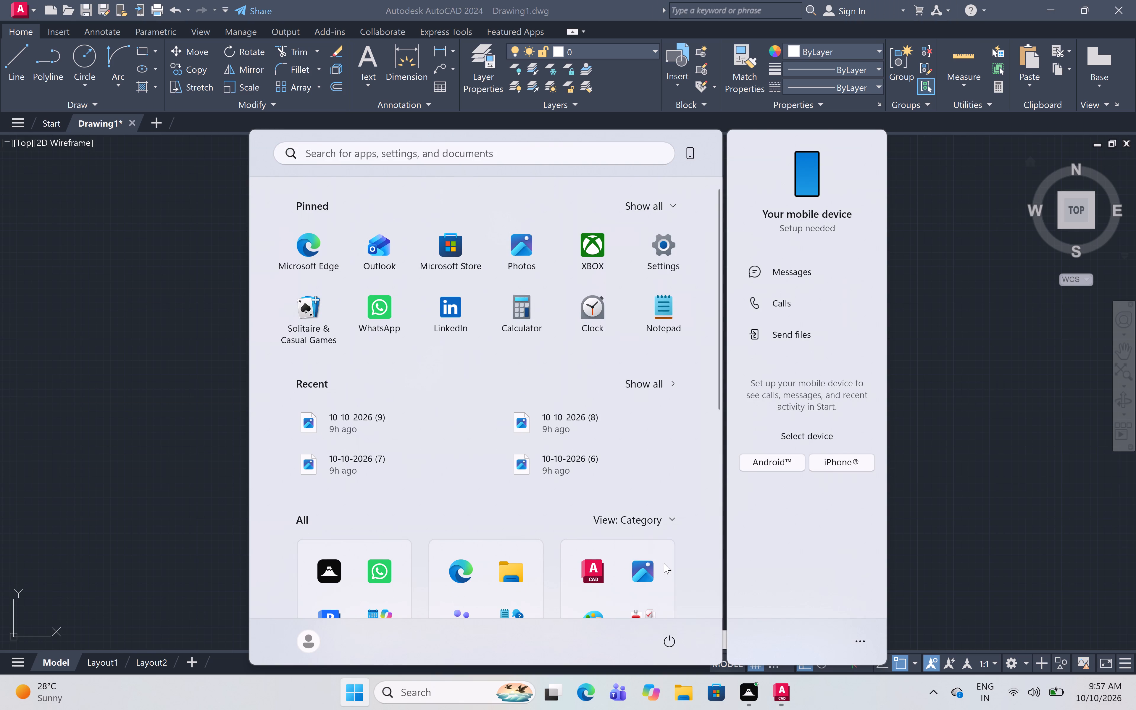
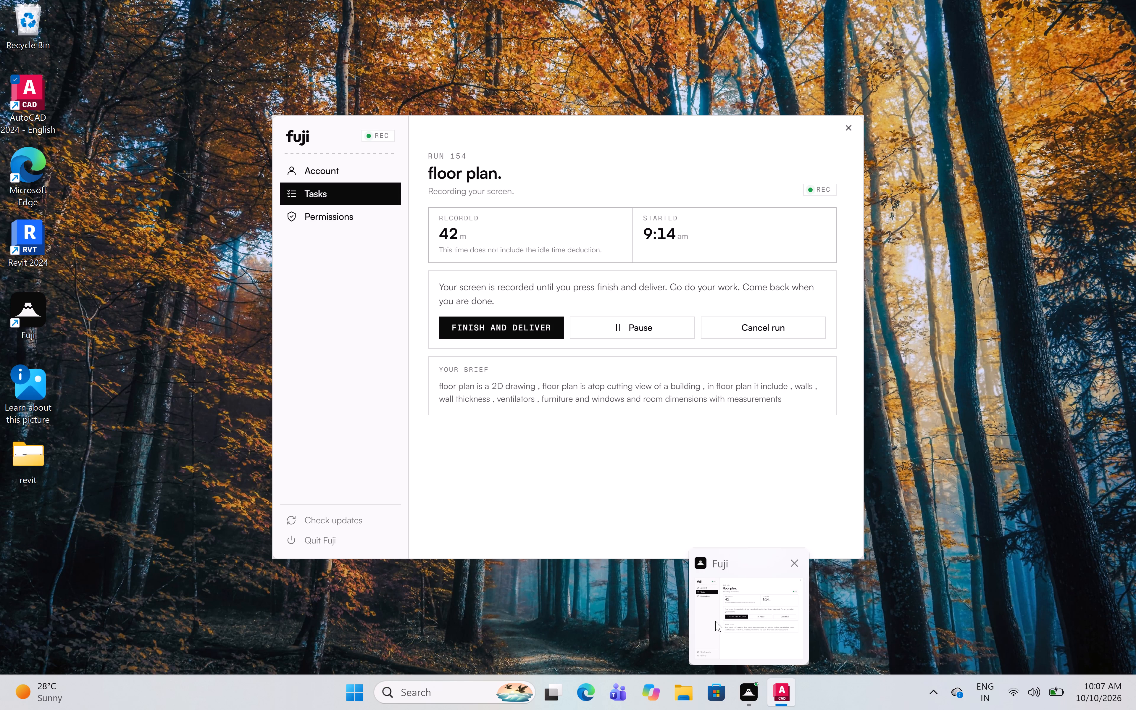
Trim the overlapping inner wall lines at the northwest corner of the outer wall.
{"action": "middle_click_drag", "start_coordinate": [627, 425], "coordinate": [846, 486]}
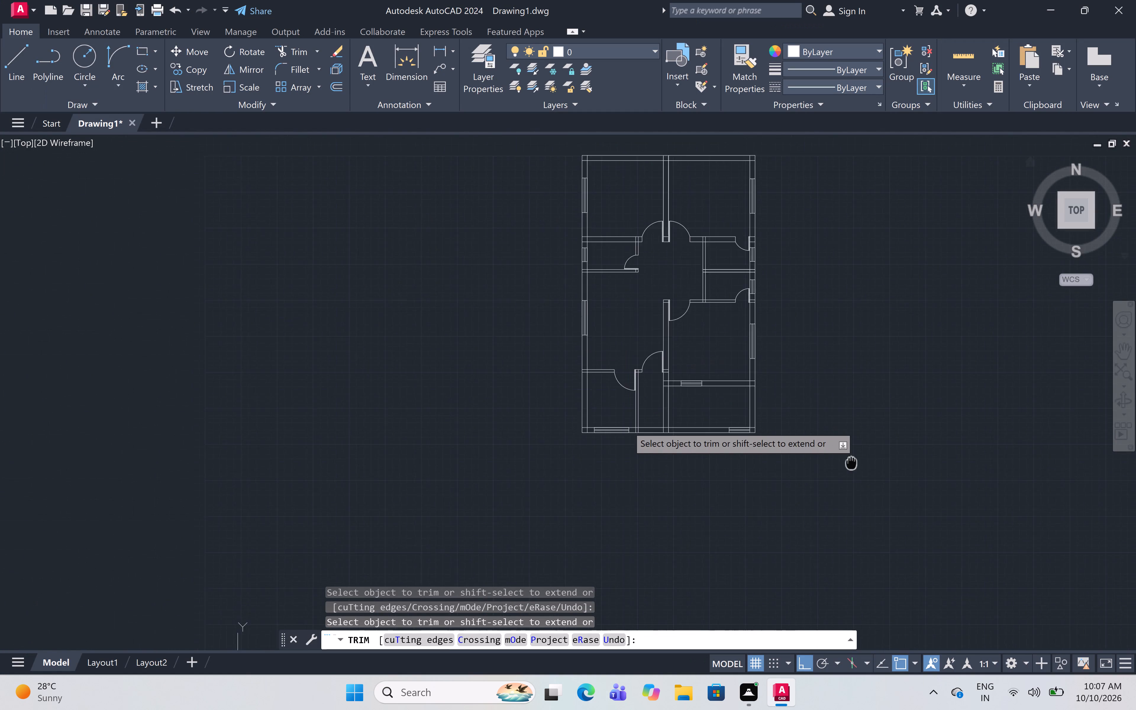
{"action": "middle_click_drag", "start_coordinate": [846, 486], "coordinate": [825, 580]}
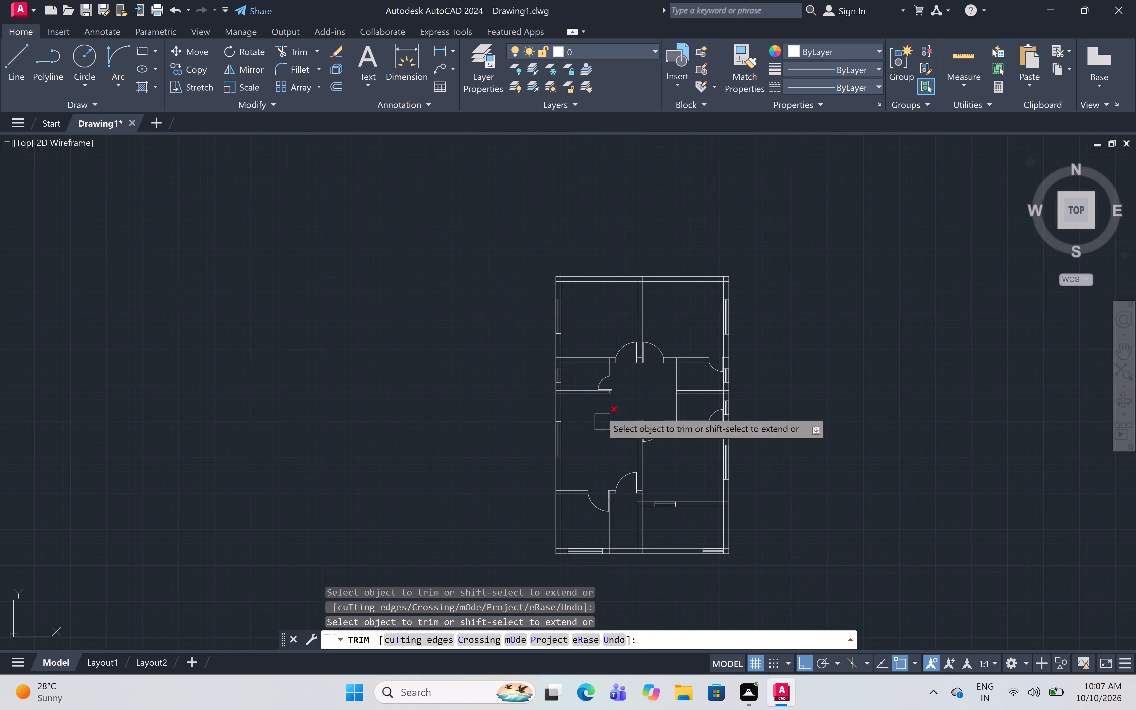
{"action": "key", "text": "t"}
{"action": "key", "text": "Escape"}
{"action": "type", "text": "tr"}
{"action": "key", "text": "space"}
{"action": "scroll", "coordinate": [564, 278], "scroll_direction": "up", "scroll_amount": 6}
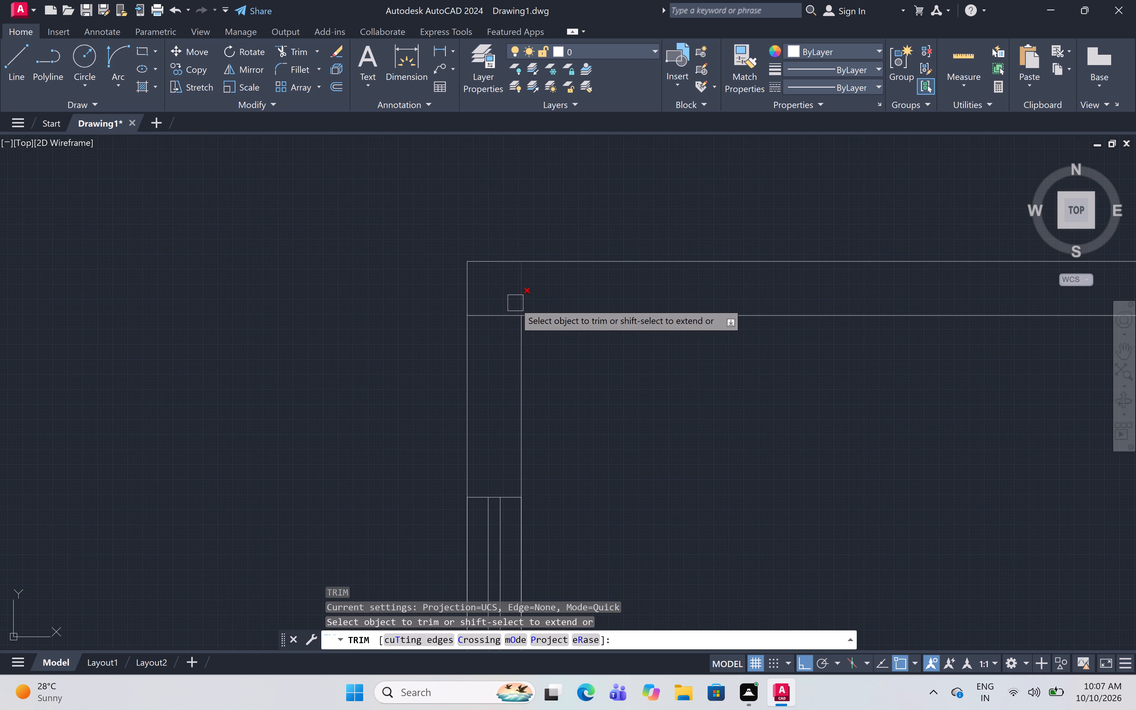
{"action": "left_click", "coordinate": [510, 317]}
{"action": "left_click", "coordinate": [520, 294]}
{"action": "scroll", "coordinate": [518, 295], "scroll_direction": "down", "scroll_amount": 8}
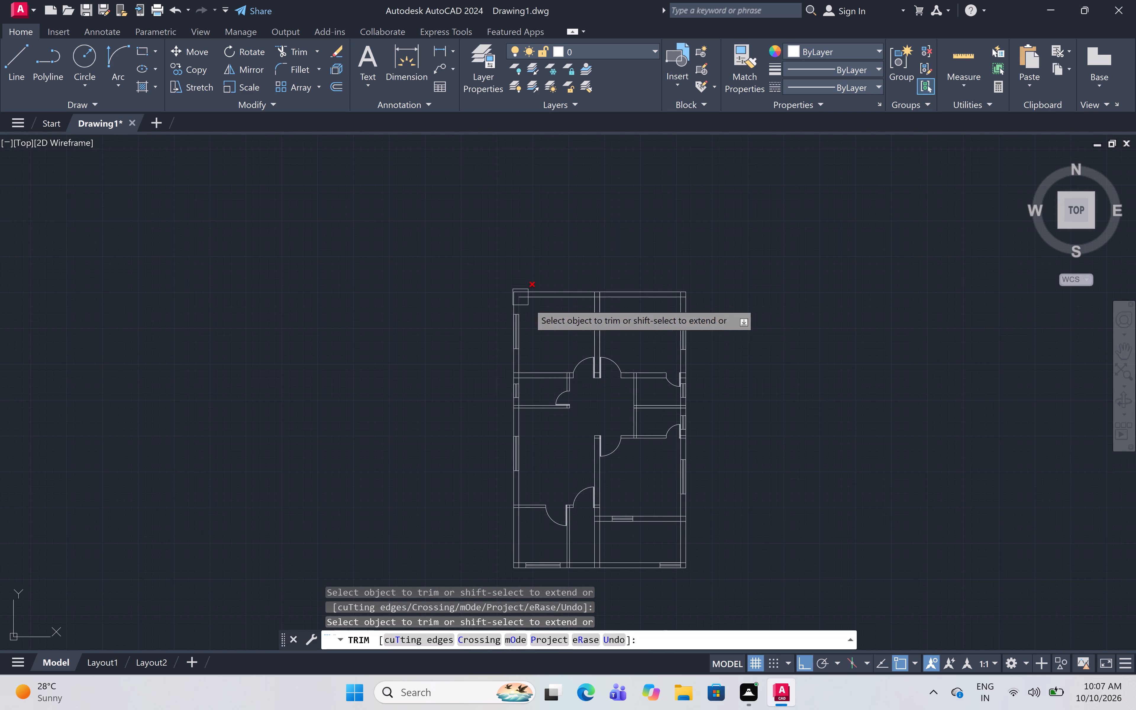
Trim the crossing lines where the central partition between the two north rooms meets the north outer wall.
{"action": "scroll", "coordinate": [595, 295], "scroll_direction": "up", "scroll_amount": 7}
{"action": "left_click", "coordinate": [586, 291]}
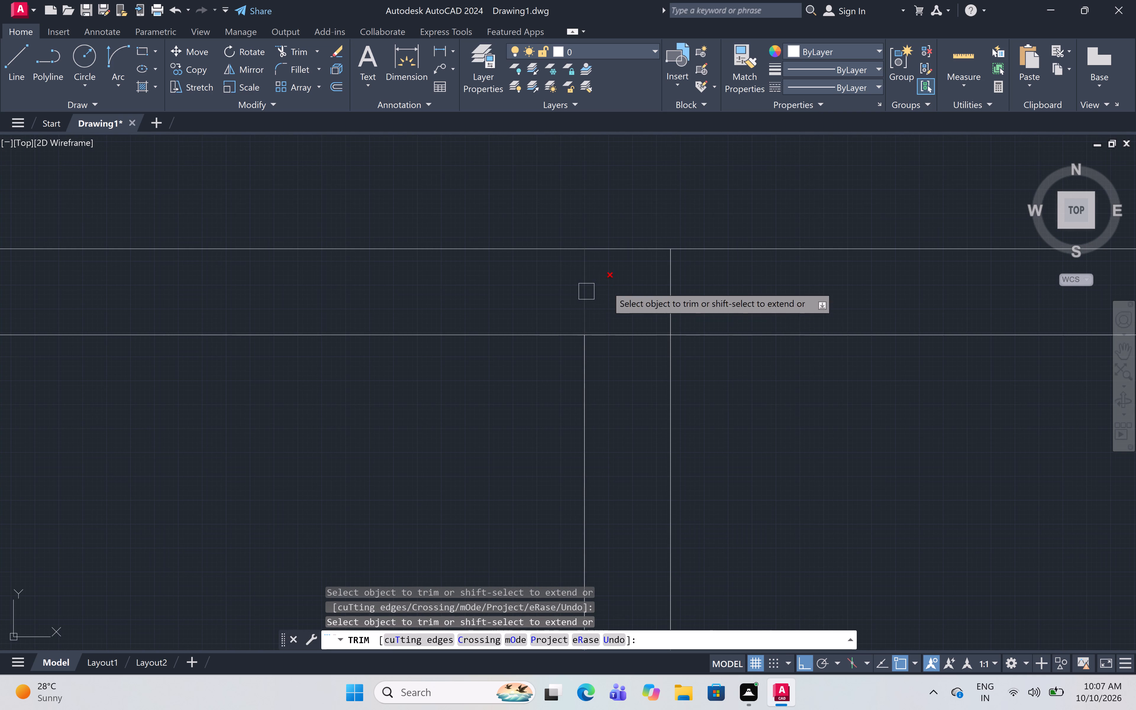
{"action": "left_click", "coordinate": [669, 291]}
{"action": "left_click", "coordinate": [644, 335]}
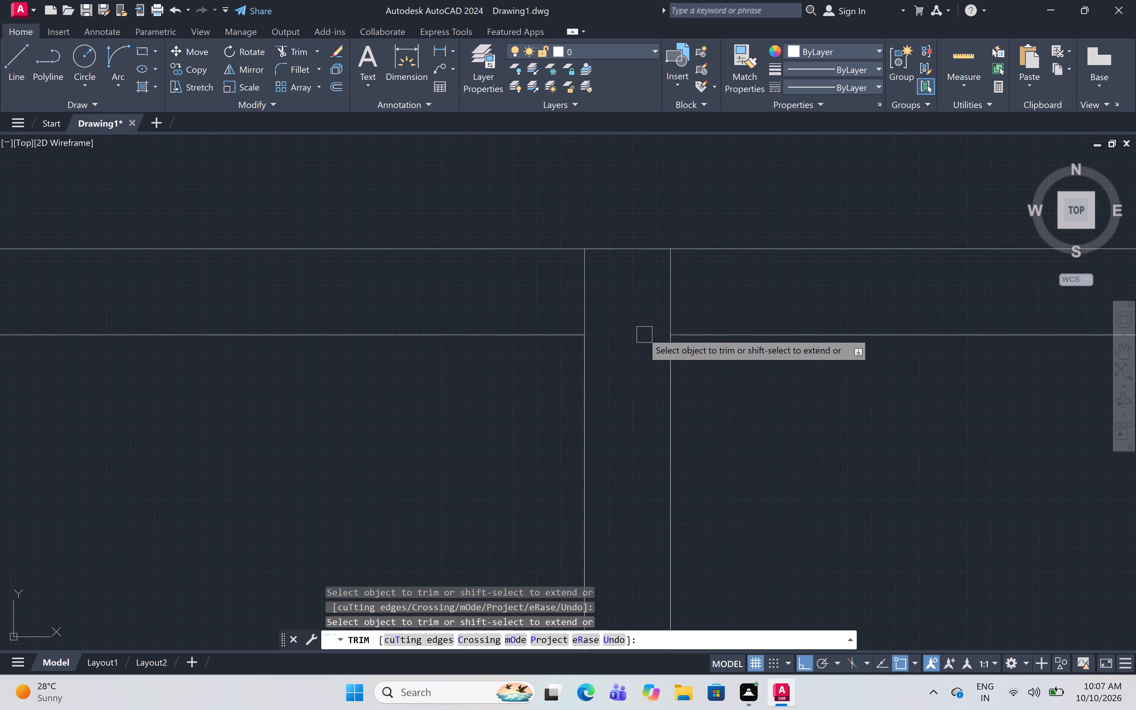
{"action": "left_click", "coordinate": [582, 301]}
{"action": "left_click", "coordinate": [677, 297]}
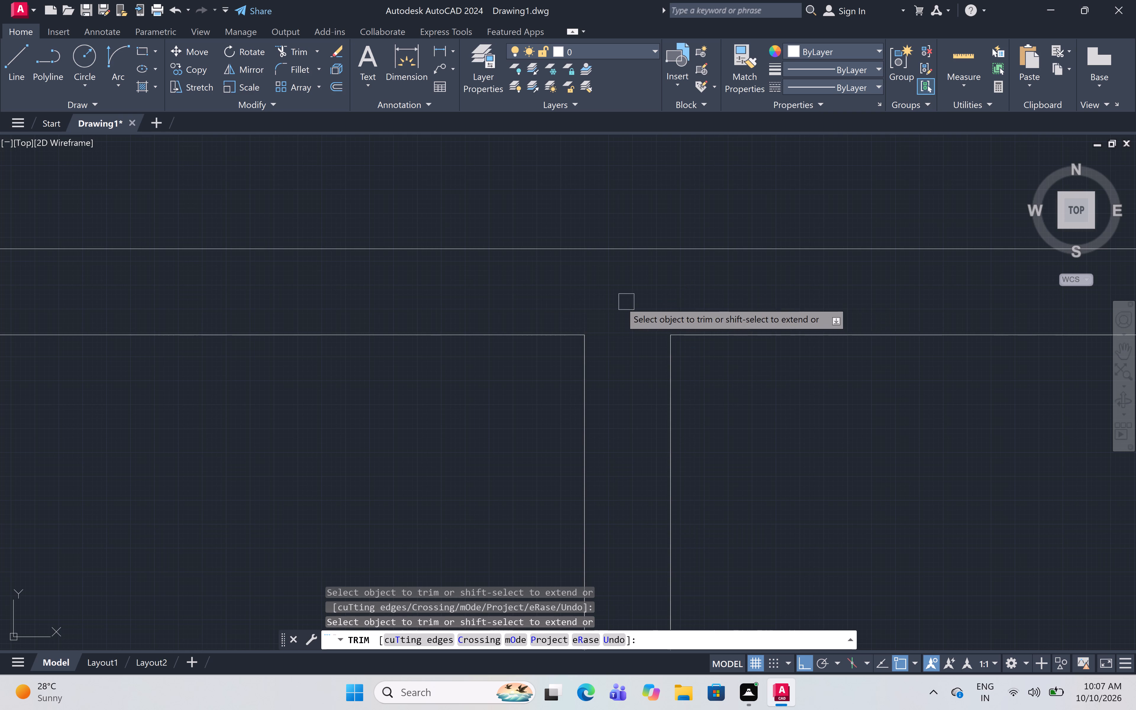
{"action": "scroll", "coordinate": [620, 302], "scroll_direction": "down", "scroll_amount": 5}
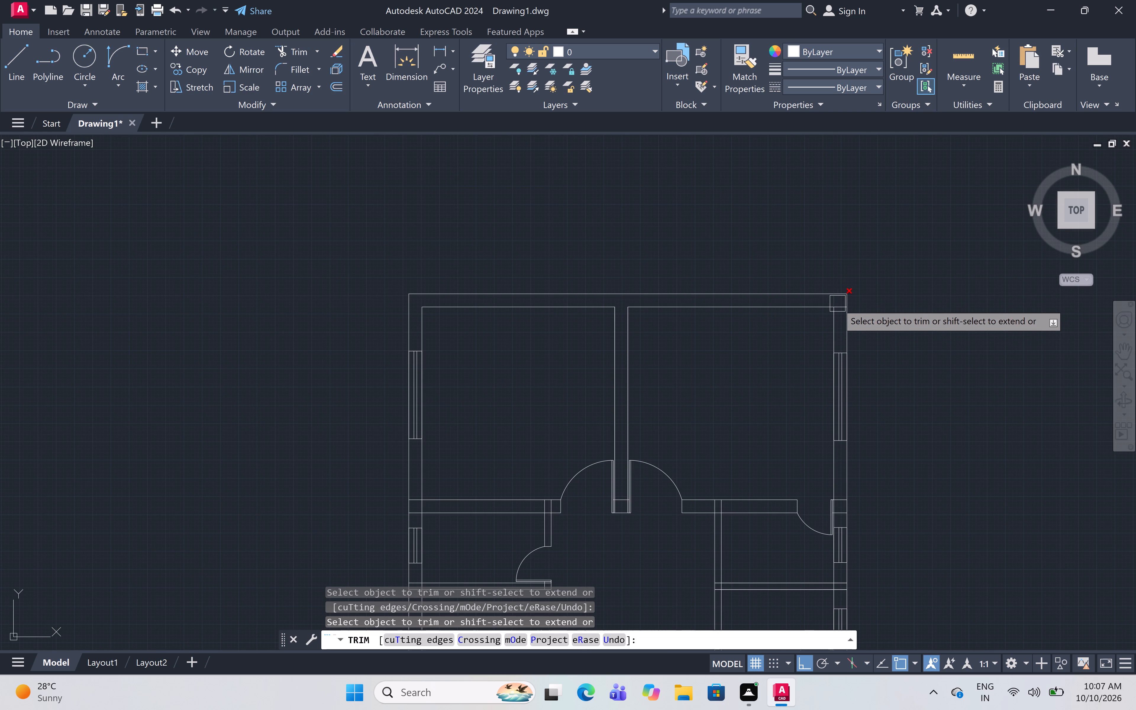
Trim the overlapping inner wall lines at the northeast corner of the outer wall.
{"action": "scroll", "coordinate": [839, 301], "scroll_direction": "up", "scroll_amount": 6}
{"action": "left_click", "coordinate": [785, 304]}
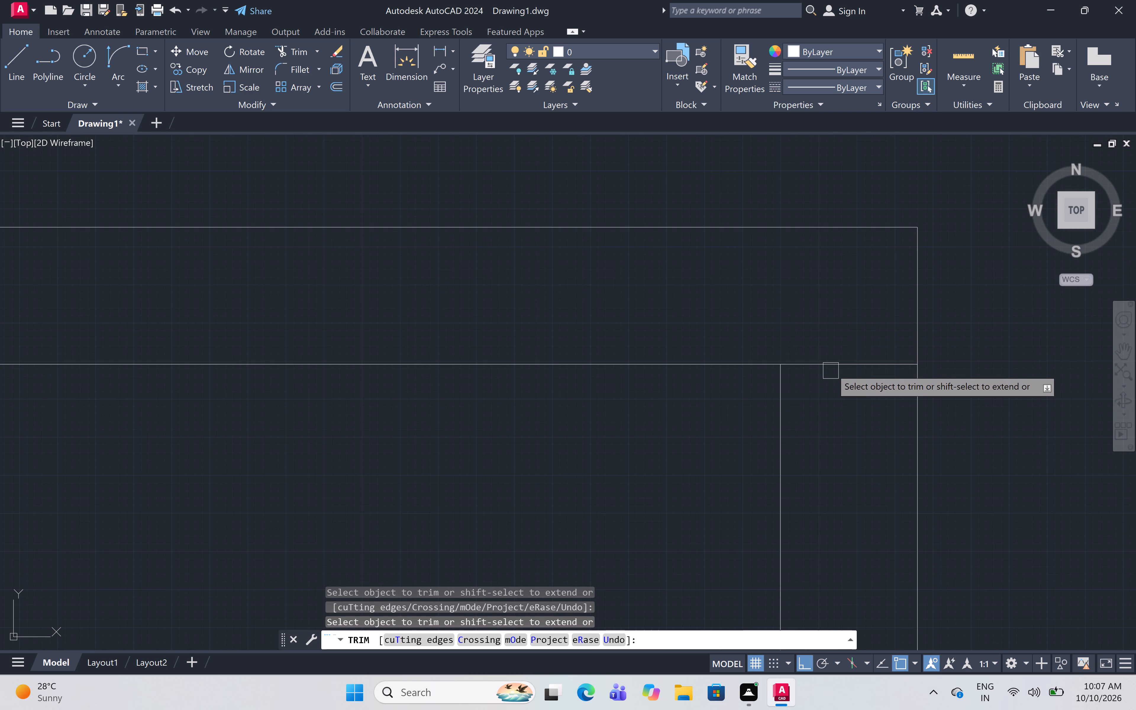
{"action": "left_click", "coordinate": [835, 362]}
{"action": "scroll", "coordinate": [840, 315], "scroll_direction": "down", "scroll_amount": 7}
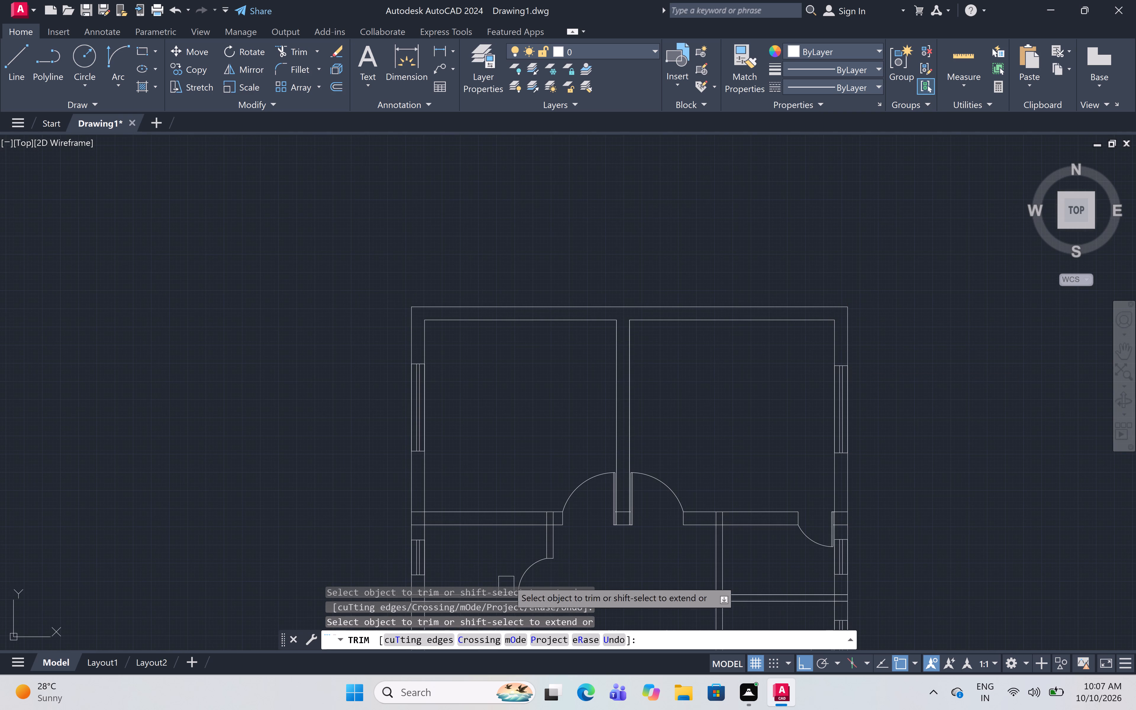
Trim the crossing lines where the northwest room's south wall meets the west outer wall.
{"action": "middle_click_drag", "start_coordinate": [479, 555], "coordinate": [522, 432]}
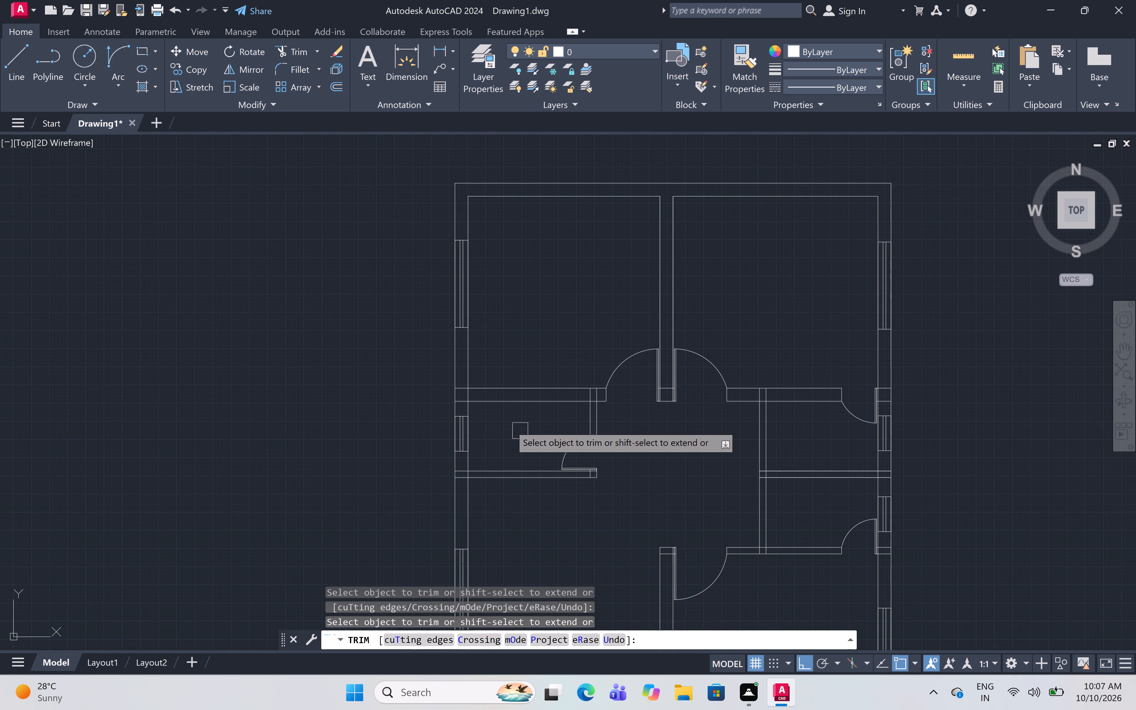
{"action": "scroll", "coordinate": [463, 394], "scroll_direction": "up", "scroll_amount": 6}
{"action": "left_click_drag", "start_coordinate": [474, 237], "coordinate": [474, 240]}
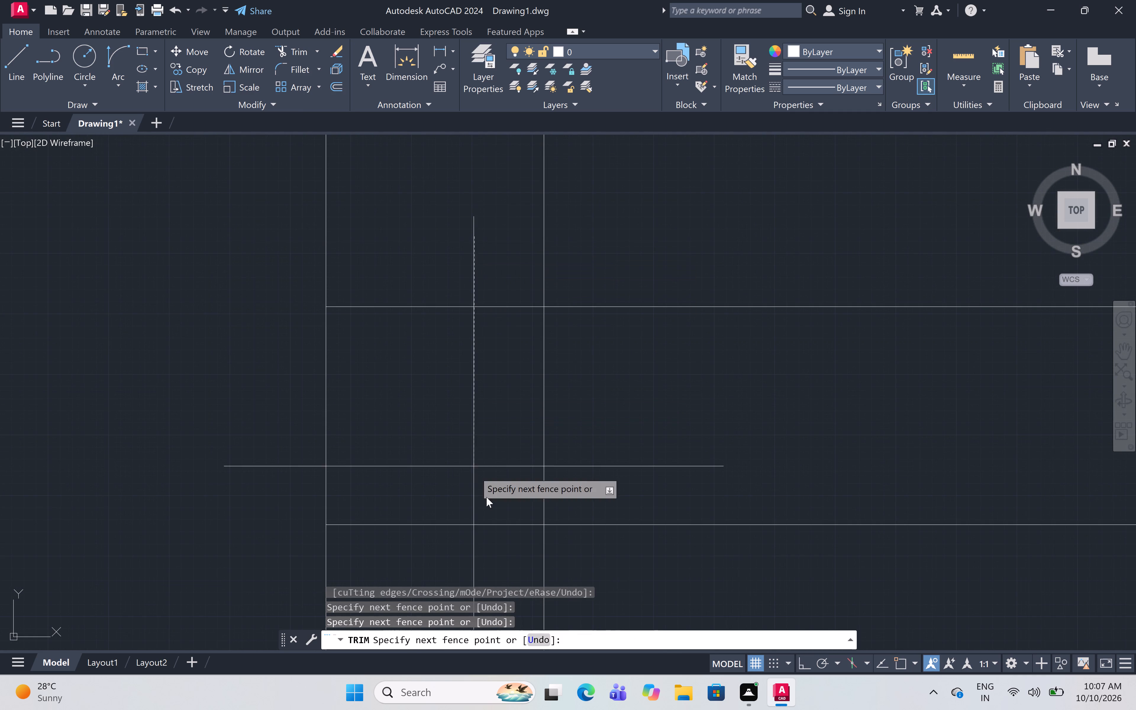
{"action": "left_click", "coordinate": [489, 559]}
{"action": "left_click", "coordinate": [528, 402]}
{"action": "left_click", "coordinate": [657, 402]}
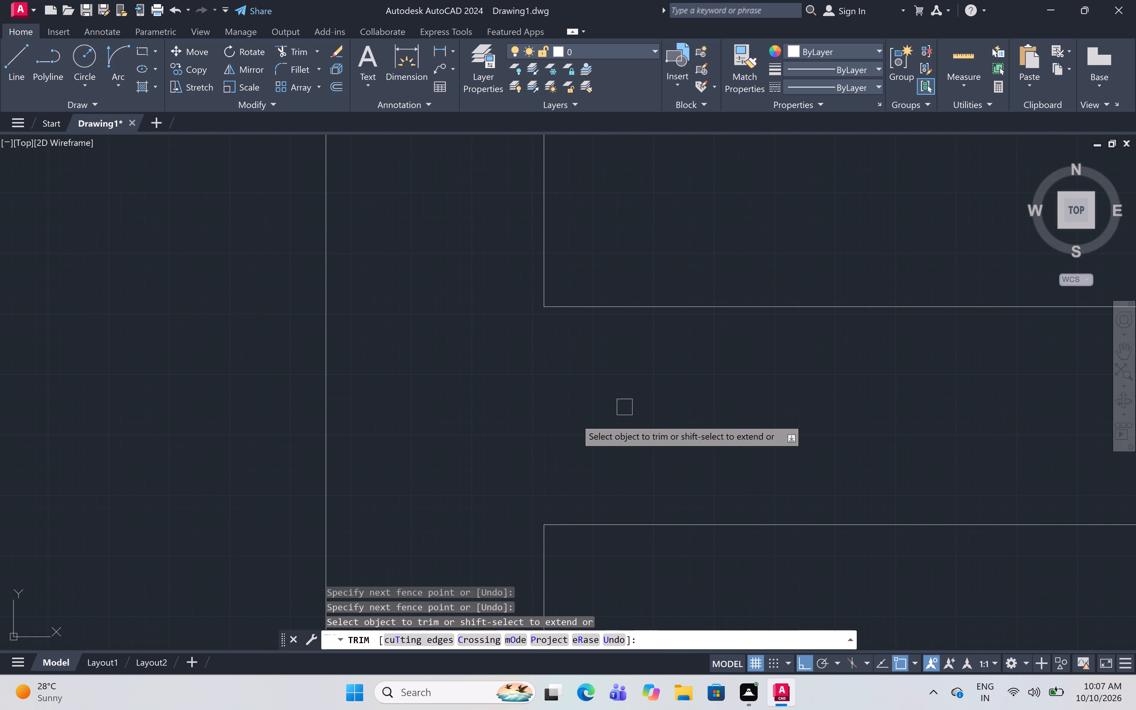
{"action": "scroll", "coordinate": [536, 433], "scroll_direction": "down", "scroll_amount": 8}
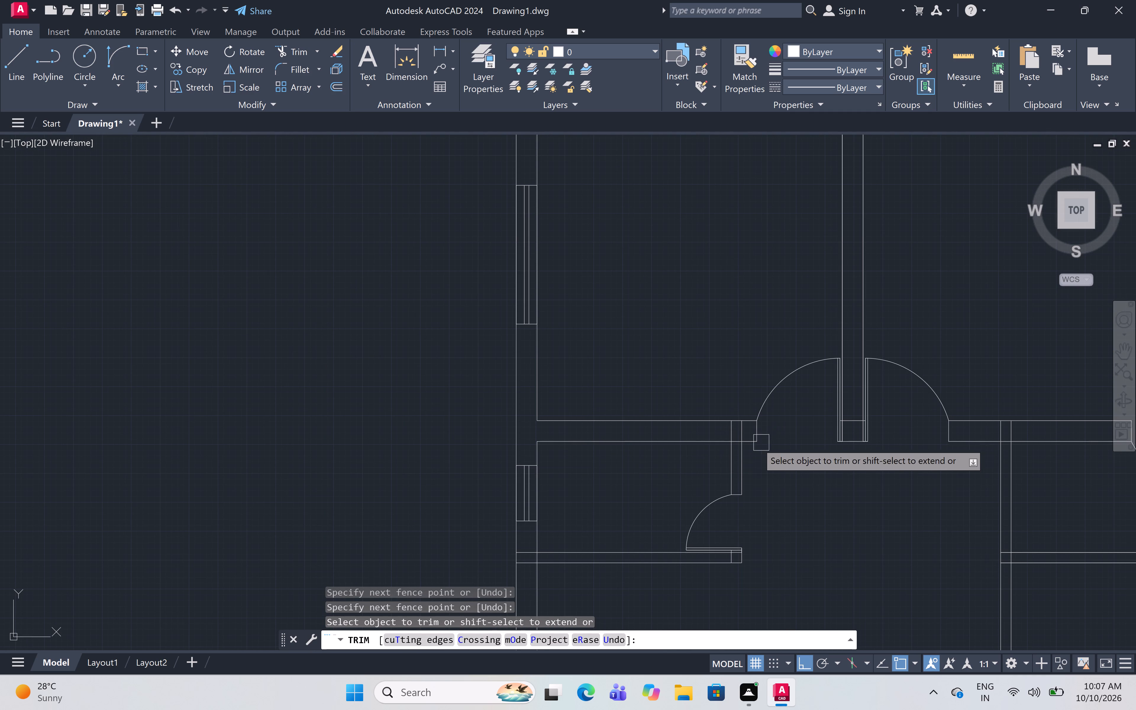
Trim the crossing lines where the small west room's east partition meets the northwest room's south wall.
{"action": "scroll", "coordinate": [743, 436], "scroll_direction": "up", "scroll_amount": 7}
{"action": "left_click_drag", "start_coordinate": [519, 422], "coordinate": [528, 424]}
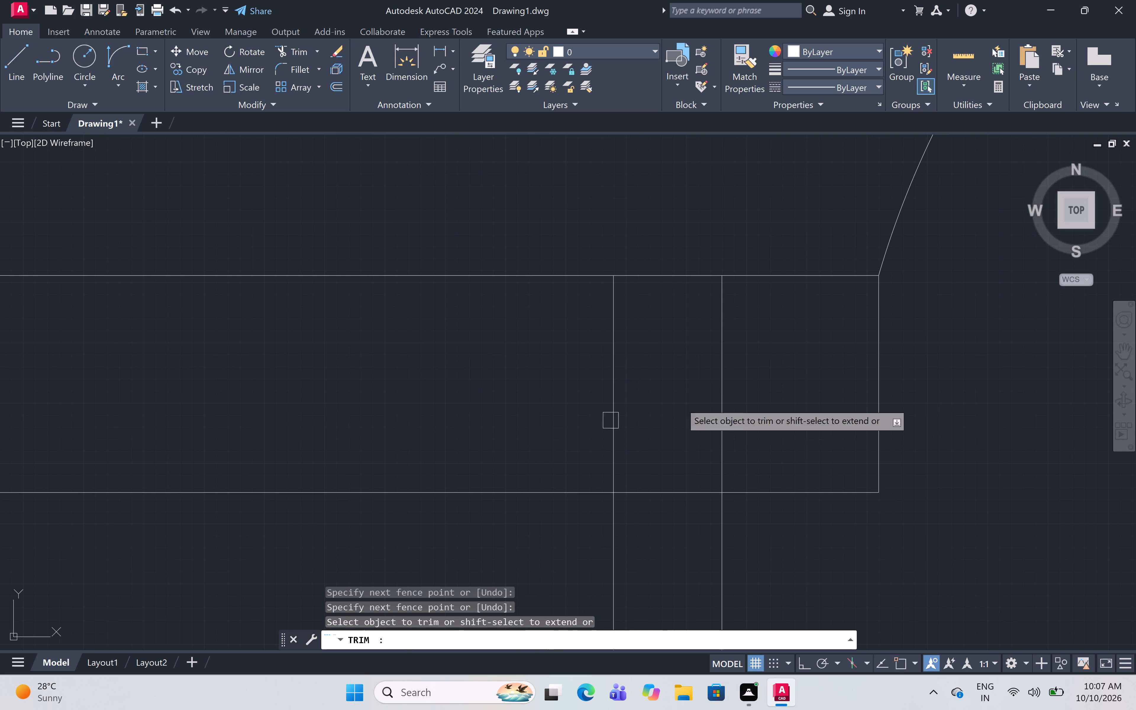
{"action": "left_click", "coordinate": [803, 373]}
{"action": "left_click", "coordinate": [505, 392]}
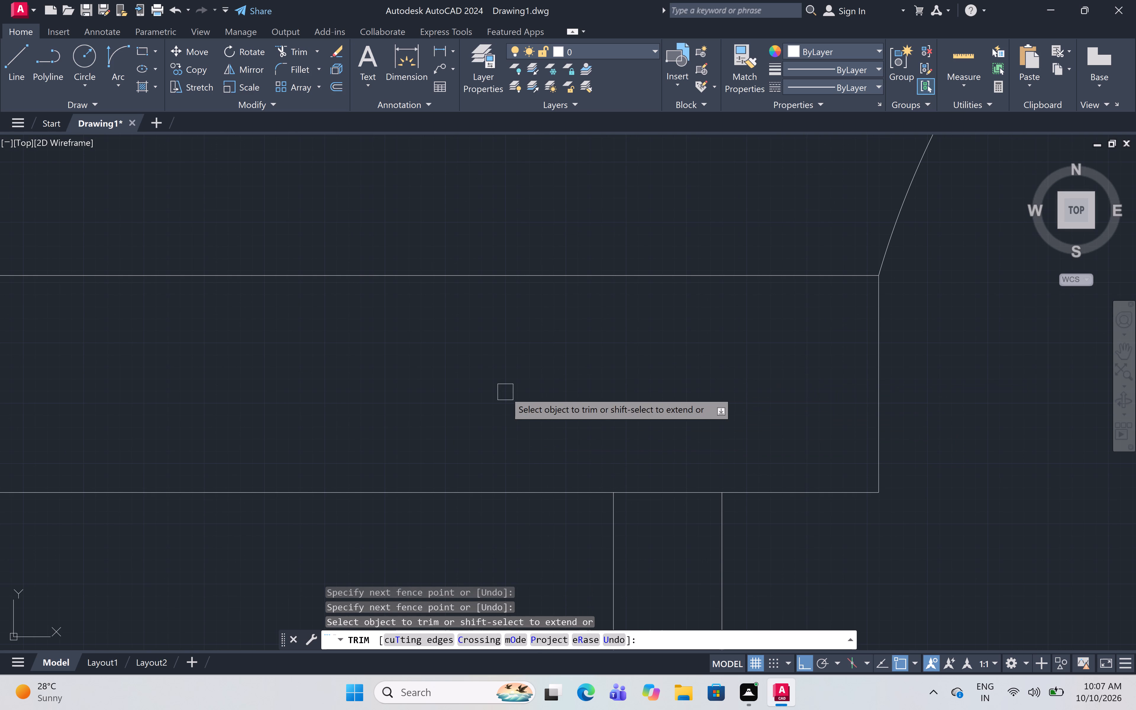
{"action": "left_click", "coordinate": [653, 417]}
{"action": "left_click", "coordinate": [657, 511]}
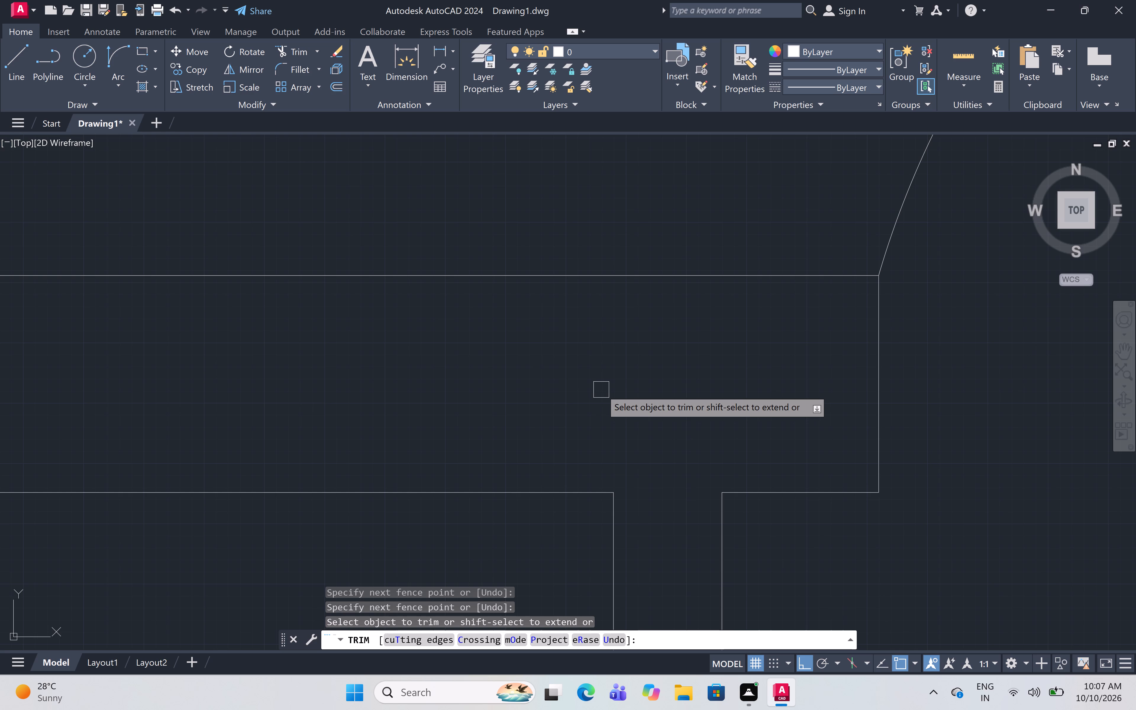
{"action": "scroll", "coordinate": [597, 398], "scroll_direction": "down", "scroll_amount": 7}
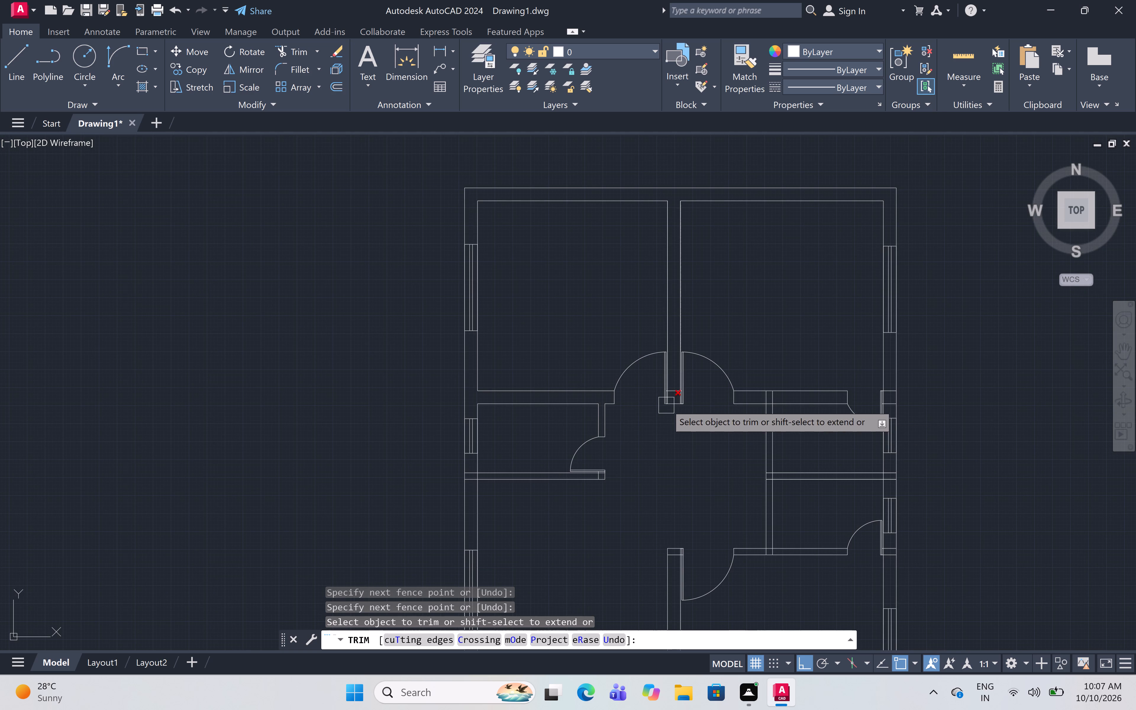
Trim the extra wall lines inside the central wall end between the two north room doors.
{"action": "scroll", "coordinate": [682, 394], "scroll_direction": "up", "scroll_amount": 5}
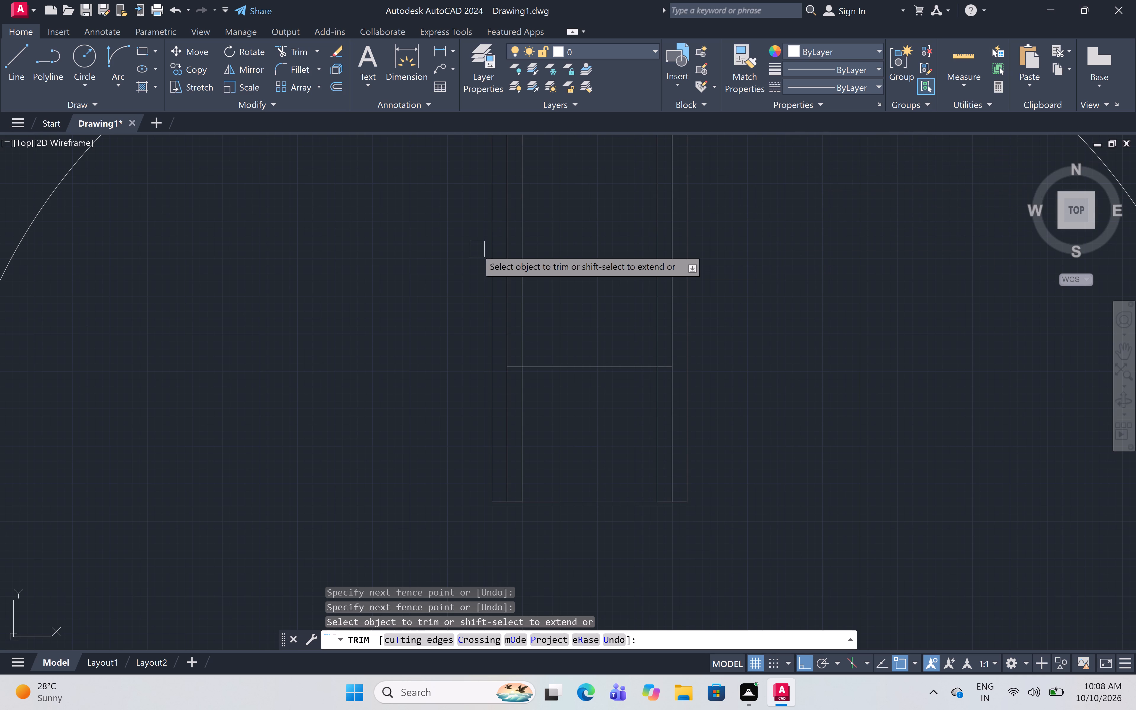
{"action": "left_click", "coordinate": [572, 372]}
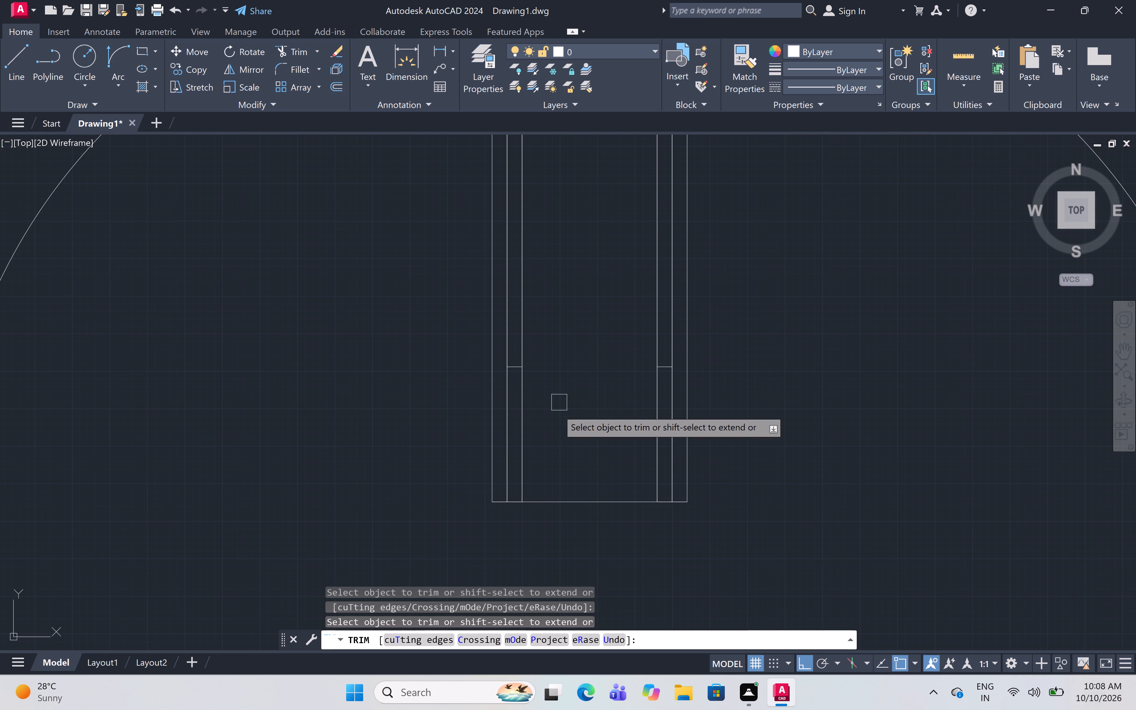
{"action": "left_click", "coordinate": [527, 423]}
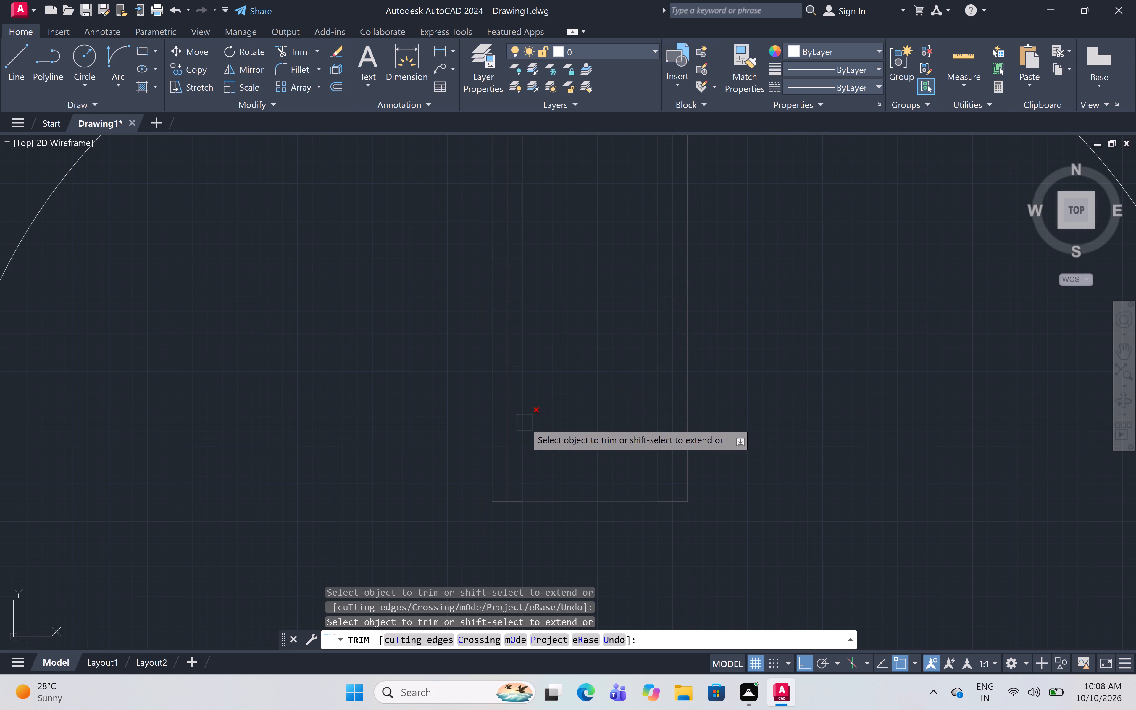
{"action": "left_click", "coordinate": [521, 420]}
{"action": "left_click", "coordinate": [654, 418]}
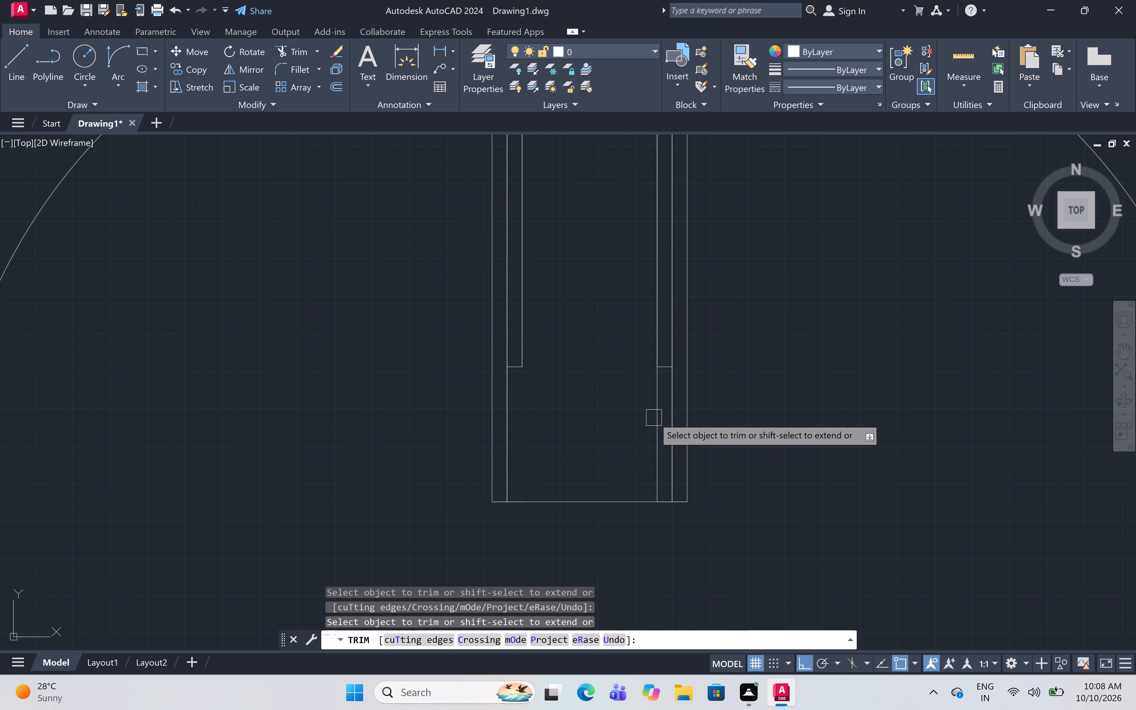
{"action": "left_click", "coordinate": [655, 416]}
{"action": "scroll", "coordinate": [535, 375], "scroll_direction": "down", "scroll_amount": 6}
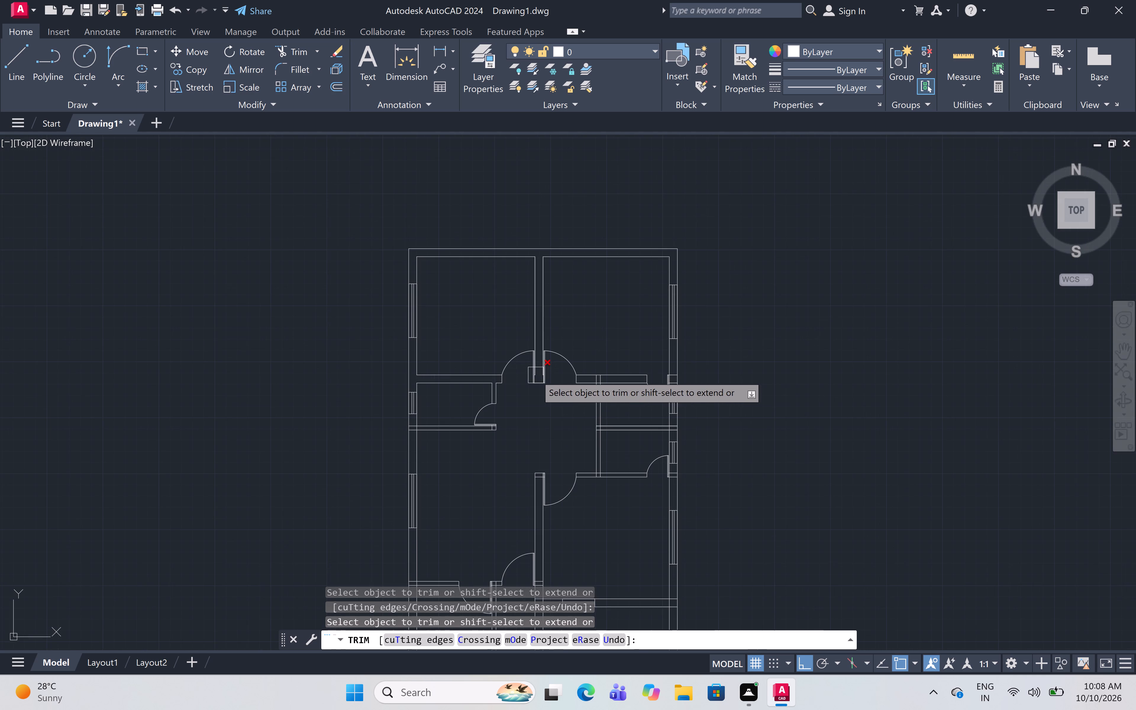
Trim the crossing lines where the small east rooms' west partition meets the northeast room's south wall.
{"action": "scroll", "coordinate": [600, 381], "scroll_direction": "up", "scroll_amount": 5}
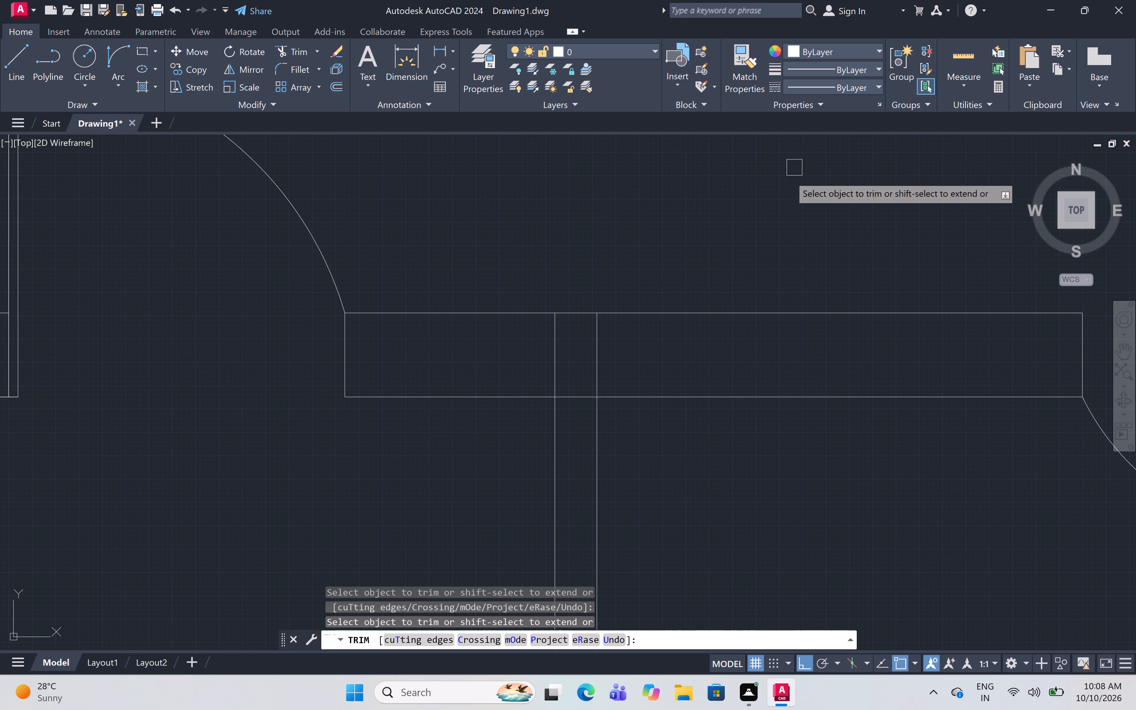
{"action": "left_click", "coordinate": [549, 372]}
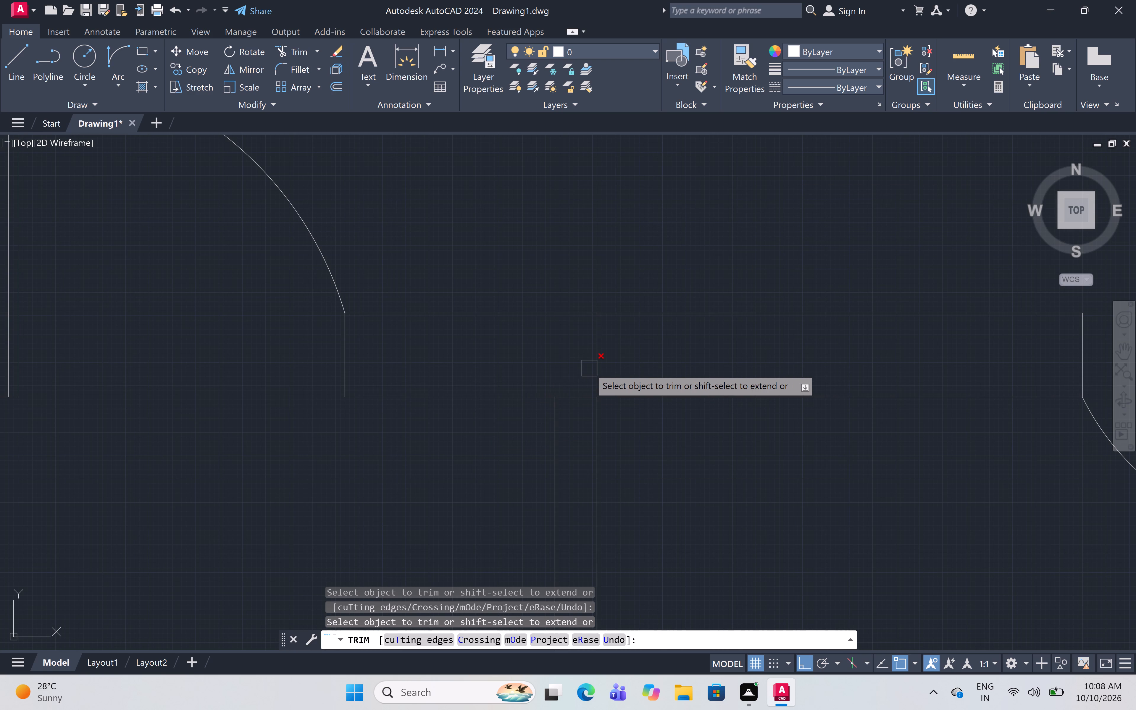
{"action": "left_click", "coordinate": [589, 368]}
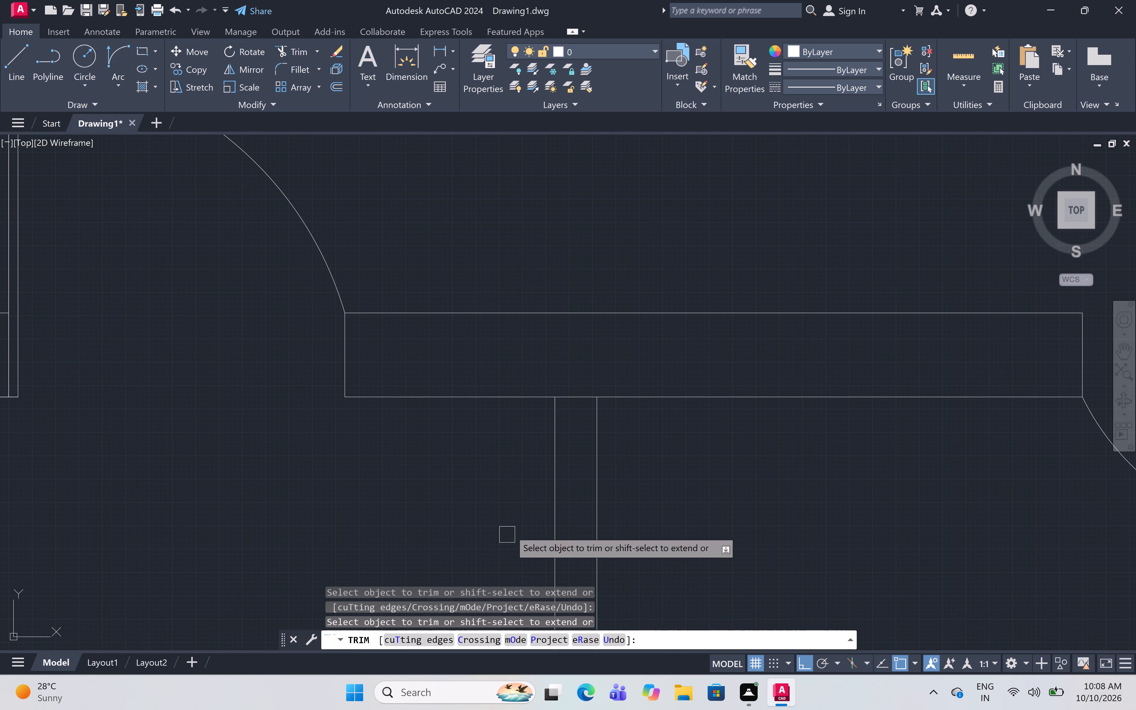
{"action": "middle_click_drag", "start_coordinate": [472, 502], "coordinate": [591, 418]}
{"action": "middle_click", "coordinate": [591, 418]}
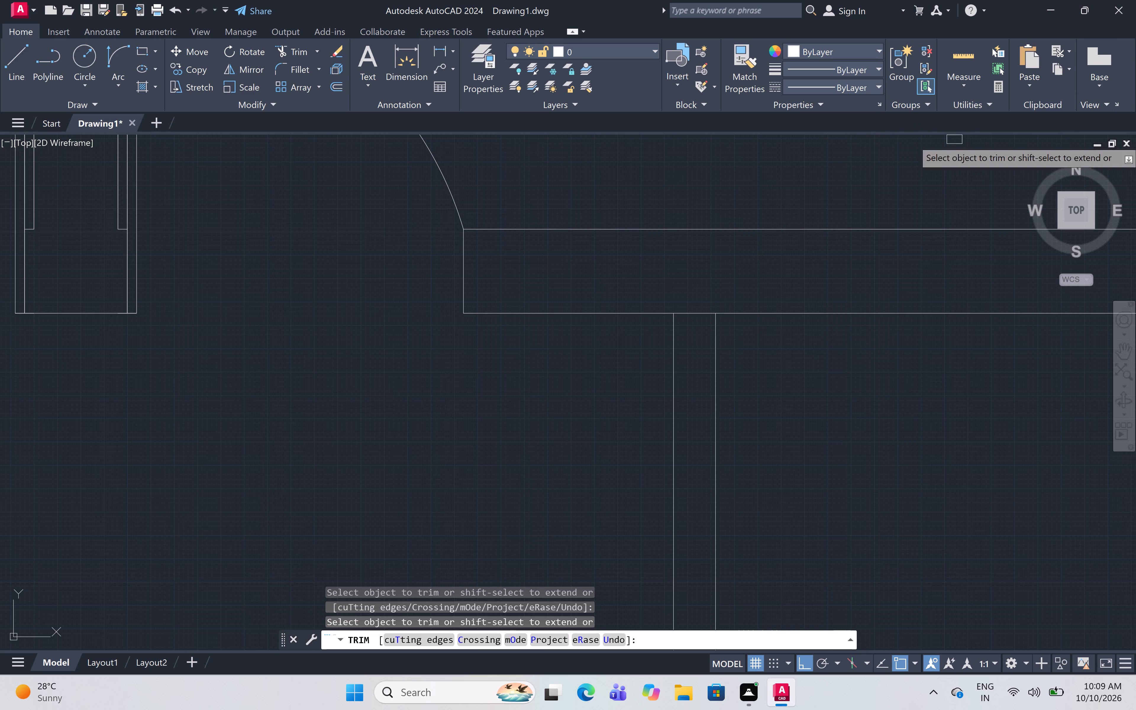
{"action": "left_click", "coordinate": [692, 315]}
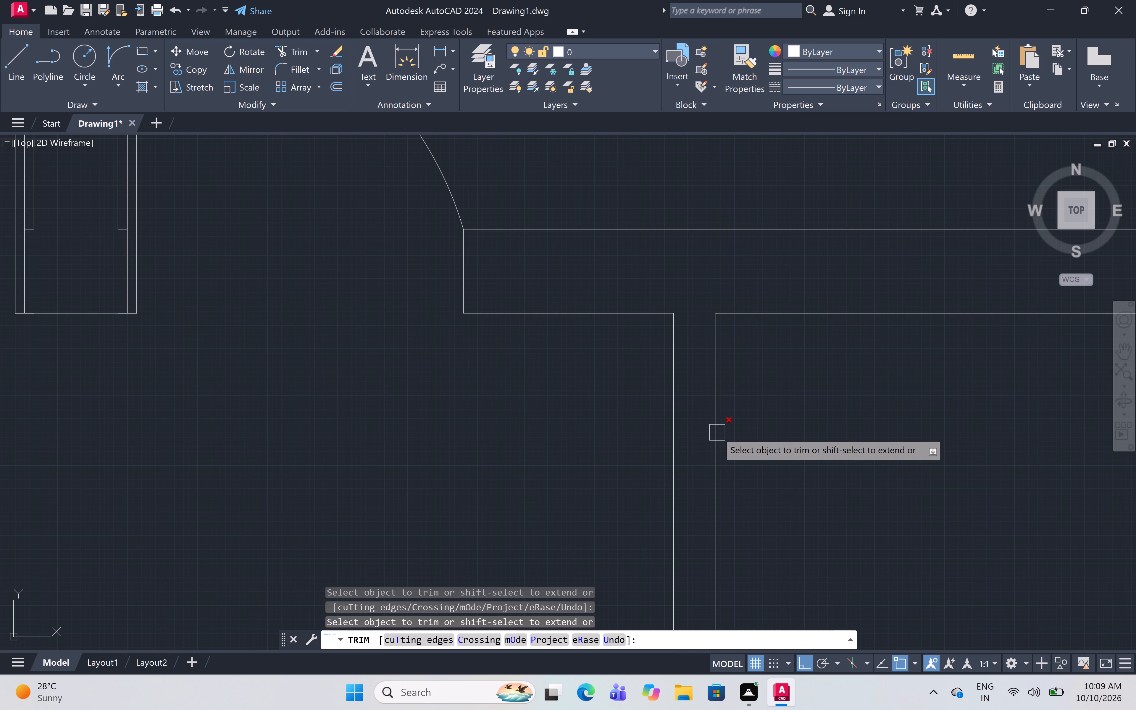
{"action": "scroll", "coordinate": [659, 417], "scroll_direction": "down", "scroll_amount": 4}
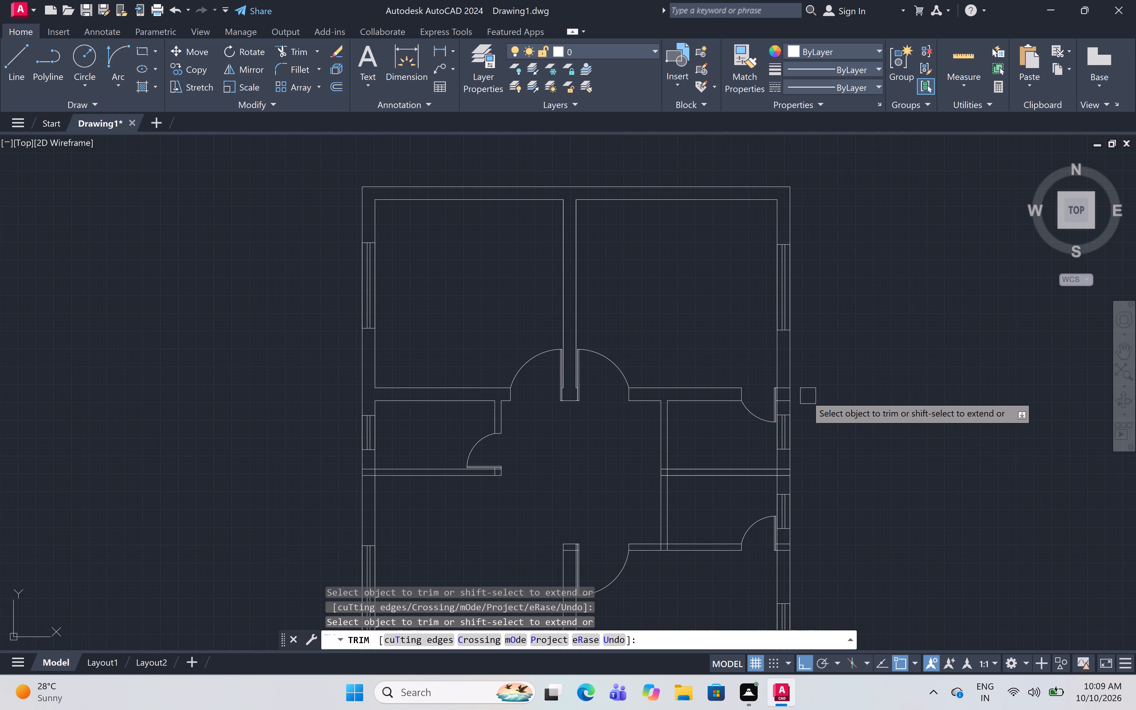
Trim the crossing lines where the wall stub beside the upper small east room's door meets the east outer wall.
{"action": "scroll", "coordinate": [776, 402], "scroll_direction": "up", "scroll_amount": 5}
{"action": "left_click", "coordinate": [784, 328]}
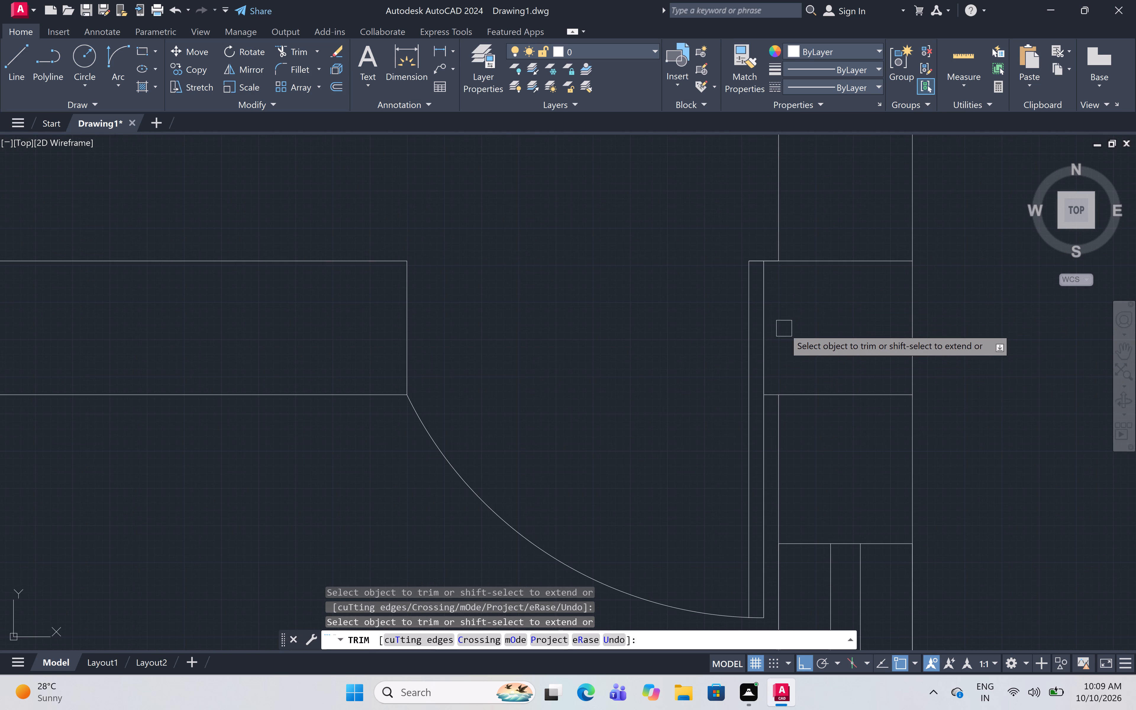
{"action": "left_click", "coordinate": [893, 266]}
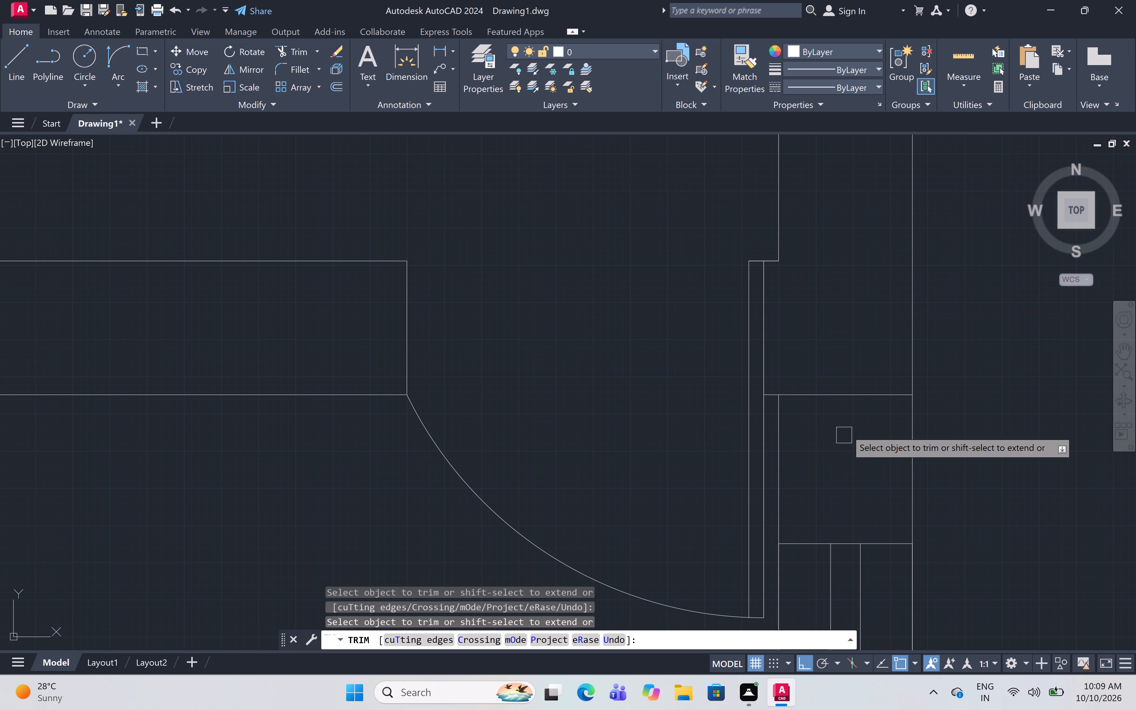
{"action": "left_click", "coordinate": [856, 395]}
{"action": "scroll", "coordinate": [814, 277], "scroll_direction": "down", "scroll_amount": 6}
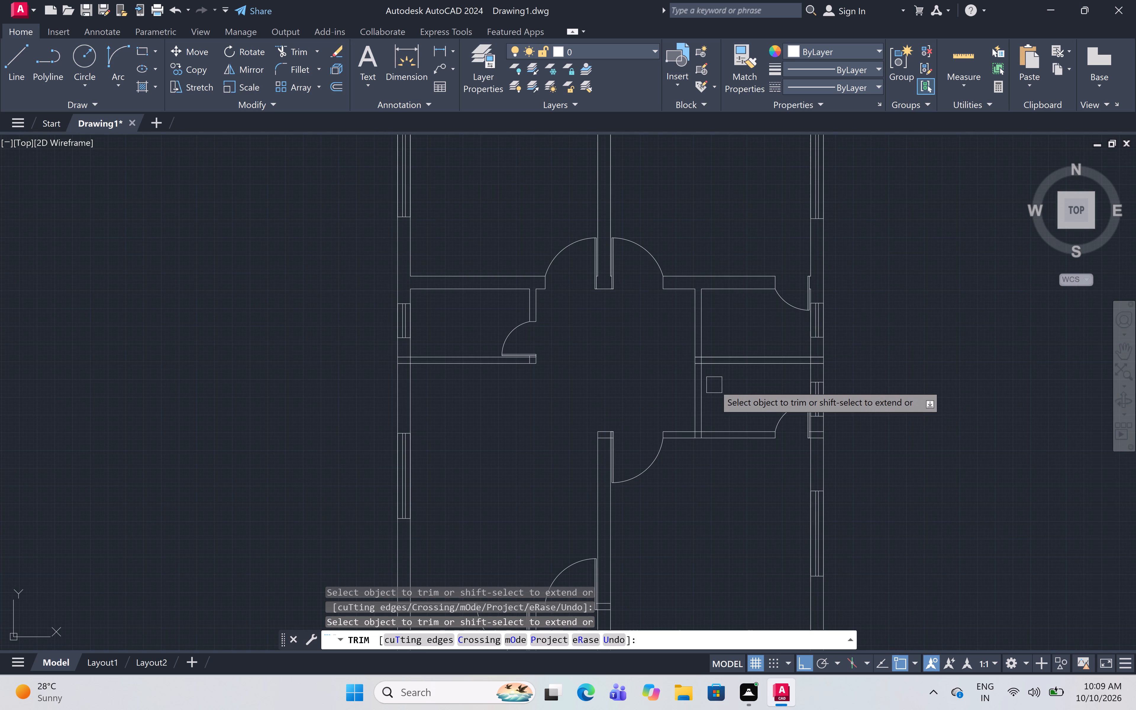
Trim the crossing lines where the wall dividing the two small east rooms meets their west partition.
{"action": "scroll", "coordinate": [709, 367], "scroll_direction": "up", "scroll_amount": 6}
{"action": "left_click", "coordinate": [615, 264]}
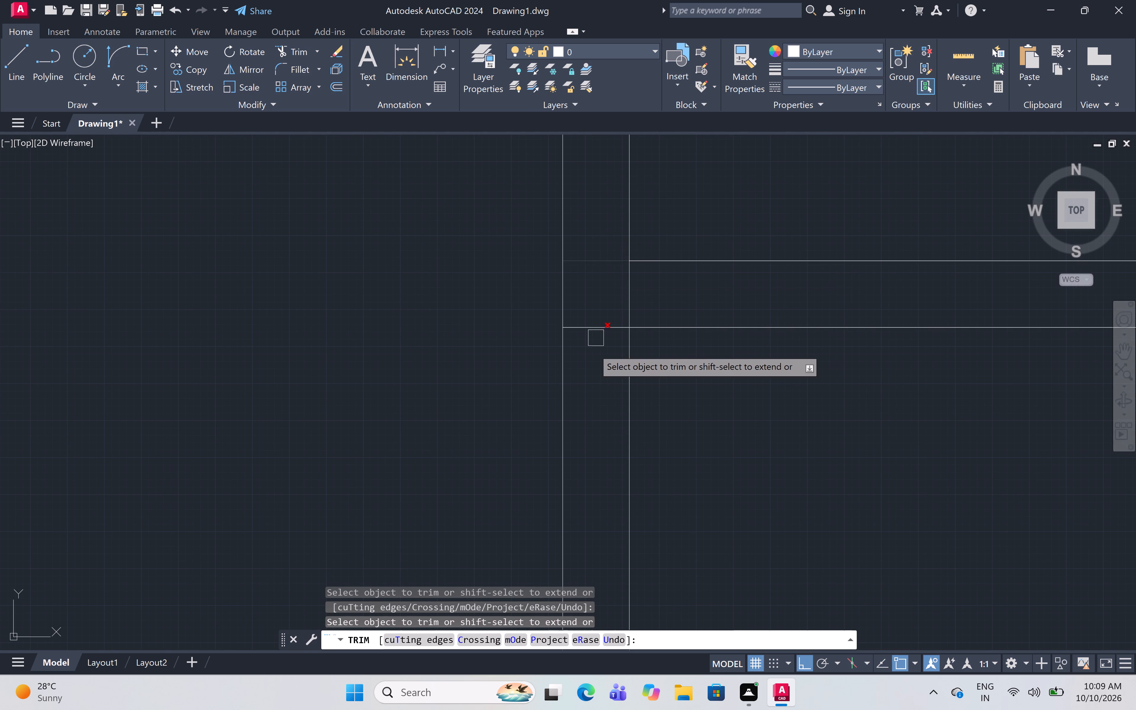
{"action": "left_click", "coordinate": [596, 330]}
{"action": "left_click", "coordinate": [601, 265]}
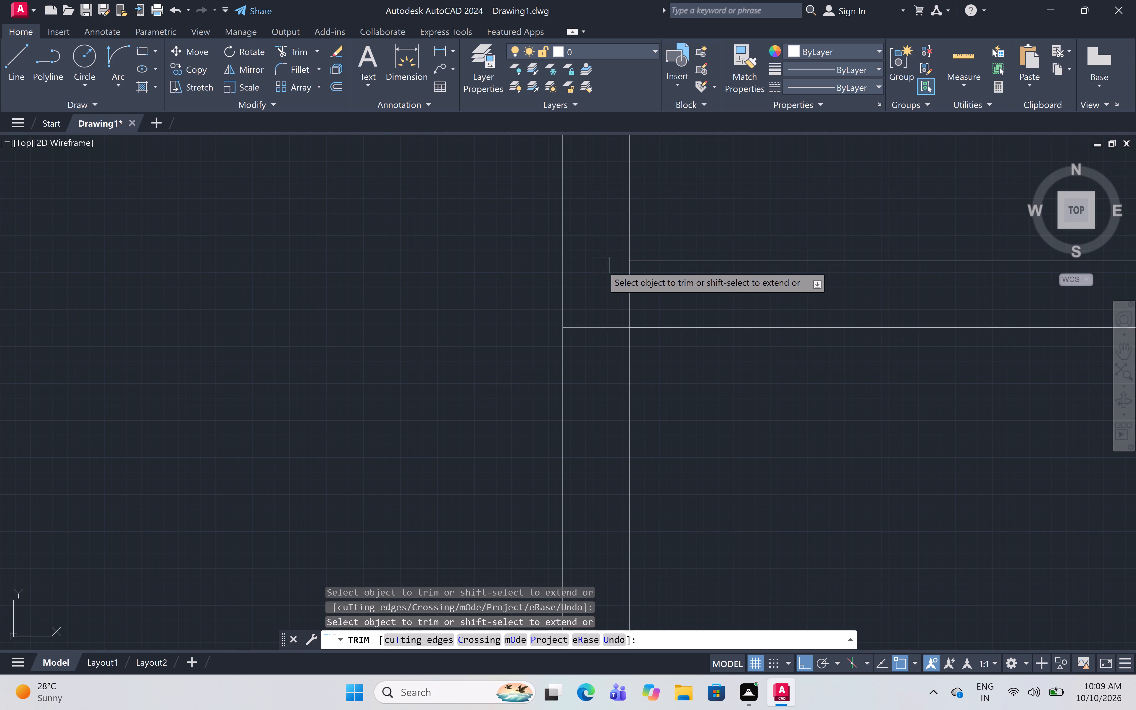
{"action": "left_click", "coordinate": [596, 326]}
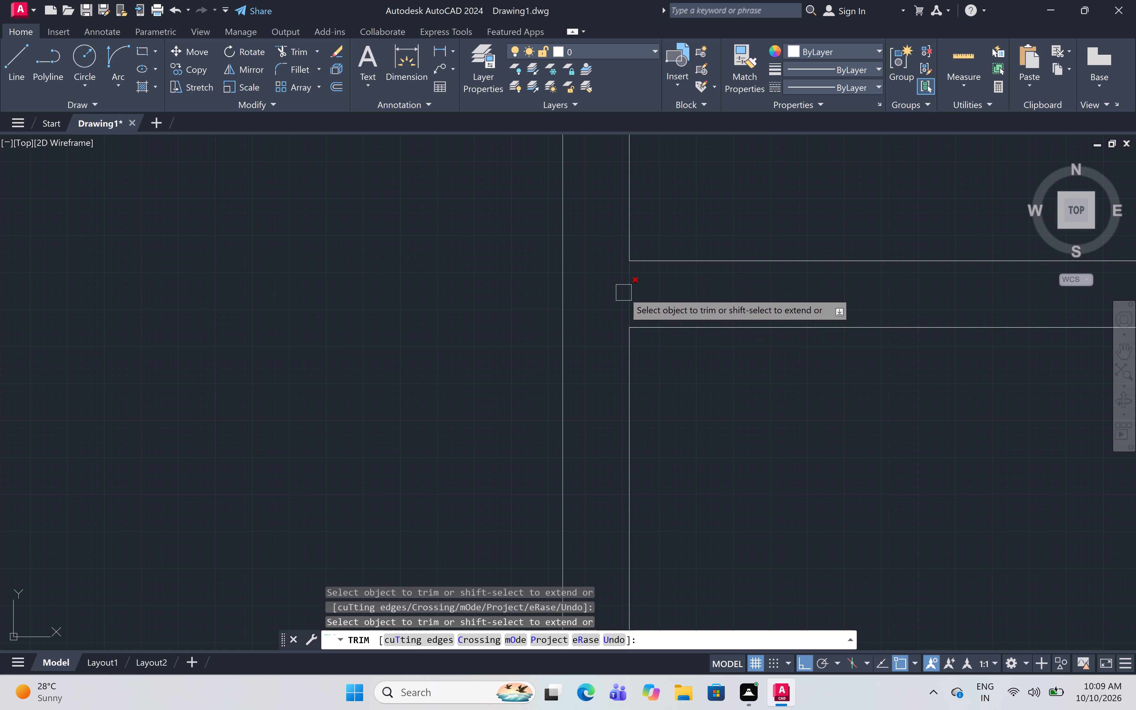
{"action": "left_click", "coordinate": [627, 293]}
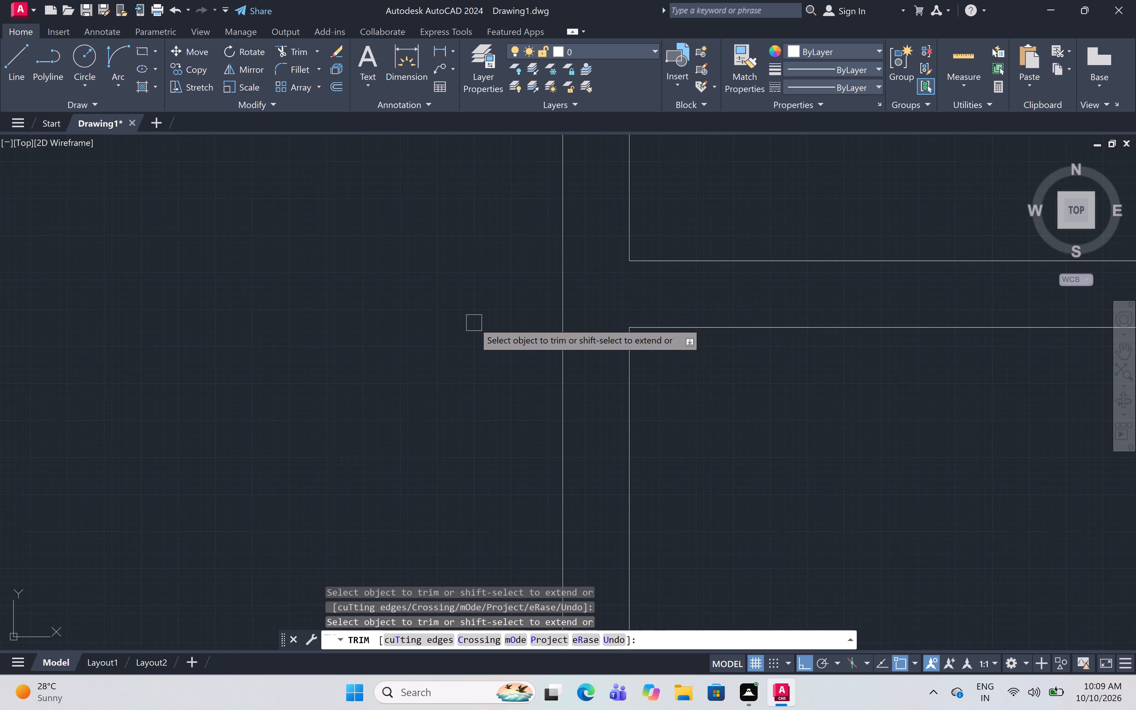
Trim the crossing lines where the wall dividing the two small east rooms meets the east outer wall.
{"action": "scroll", "coordinate": [474, 323], "scroll_direction": "down", "scroll_amount": 6}
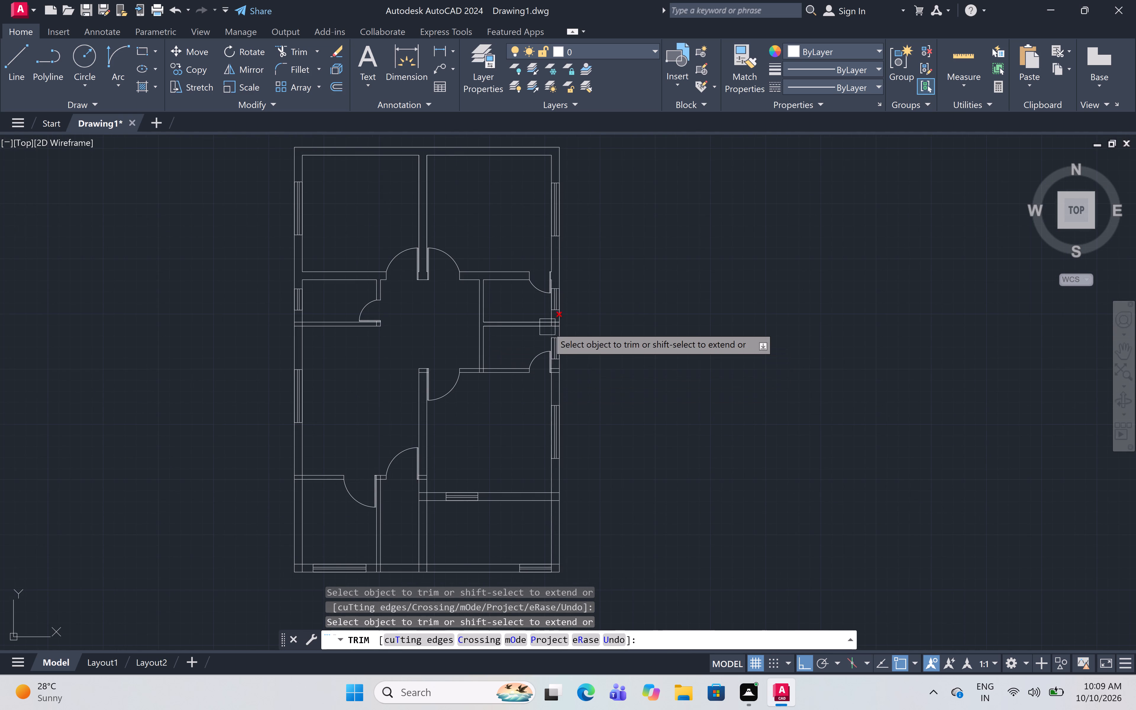
{"action": "scroll", "coordinate": [547, 327], "scroll_direction": "up", "scroll_amount": 6}
{"action": "left_click", "coordinate": [617, 282]}
{"action": "left_click", "coordinate": [617, 282]}
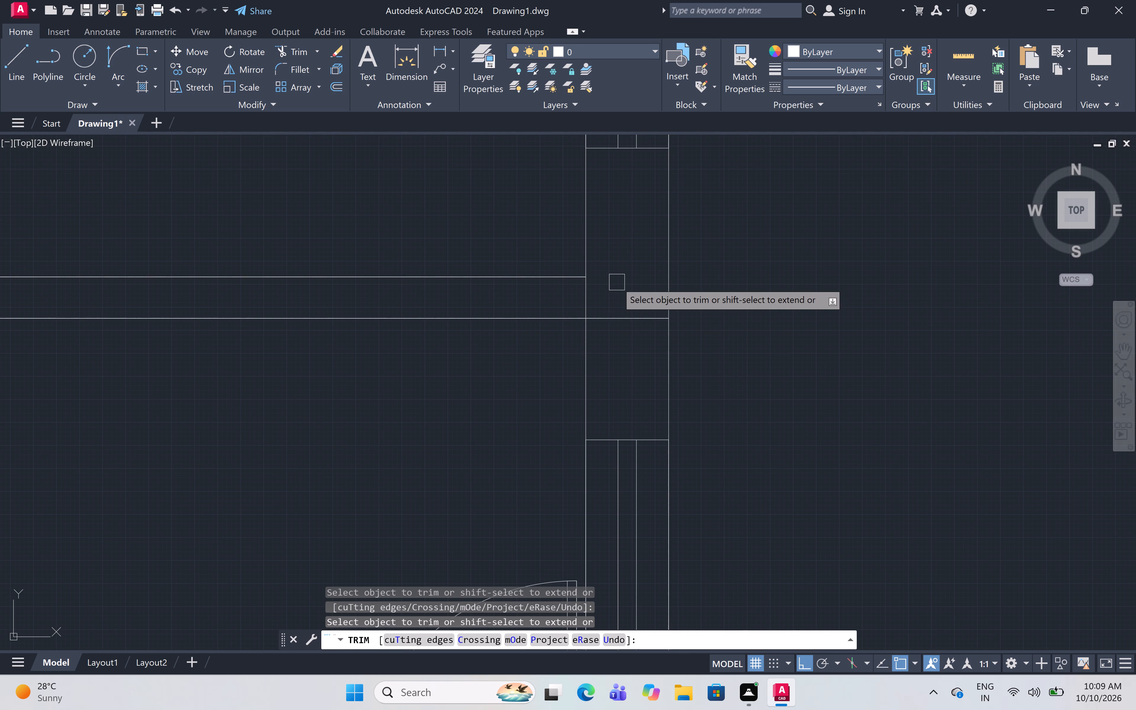
{"action": "double_click", "coordinate": [615, 319]}
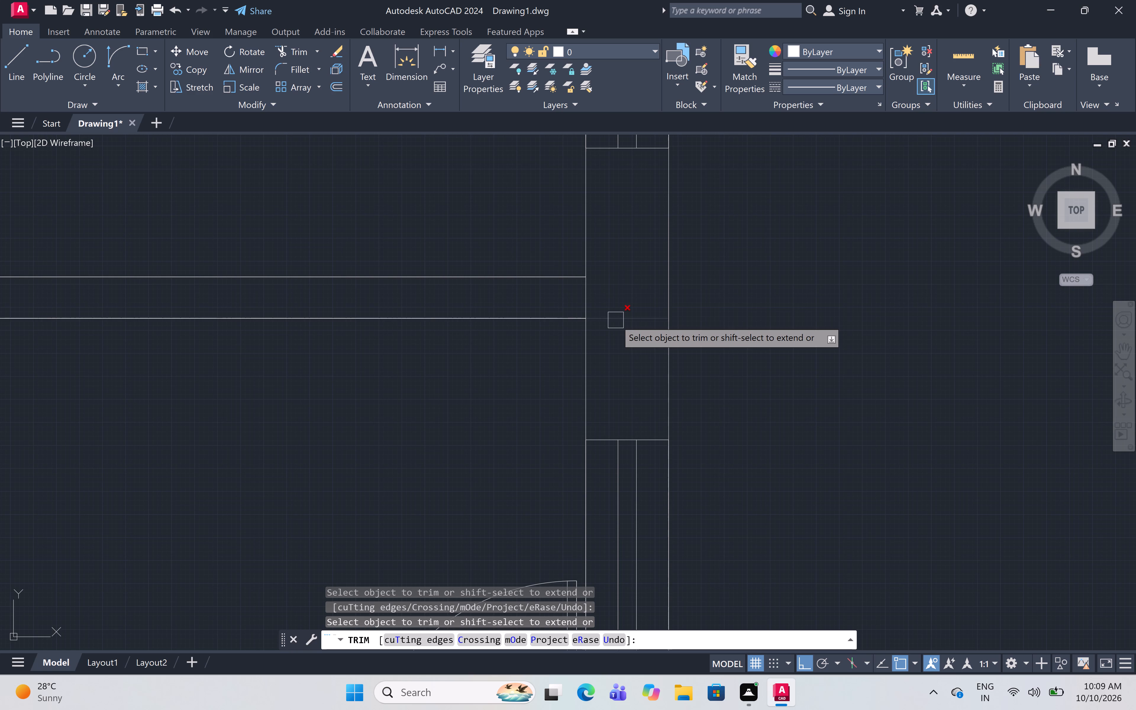
{"action": "left_click", "coordinate": [616, 320]}
{"action": "double_click", "coordinate": [585, 297]}
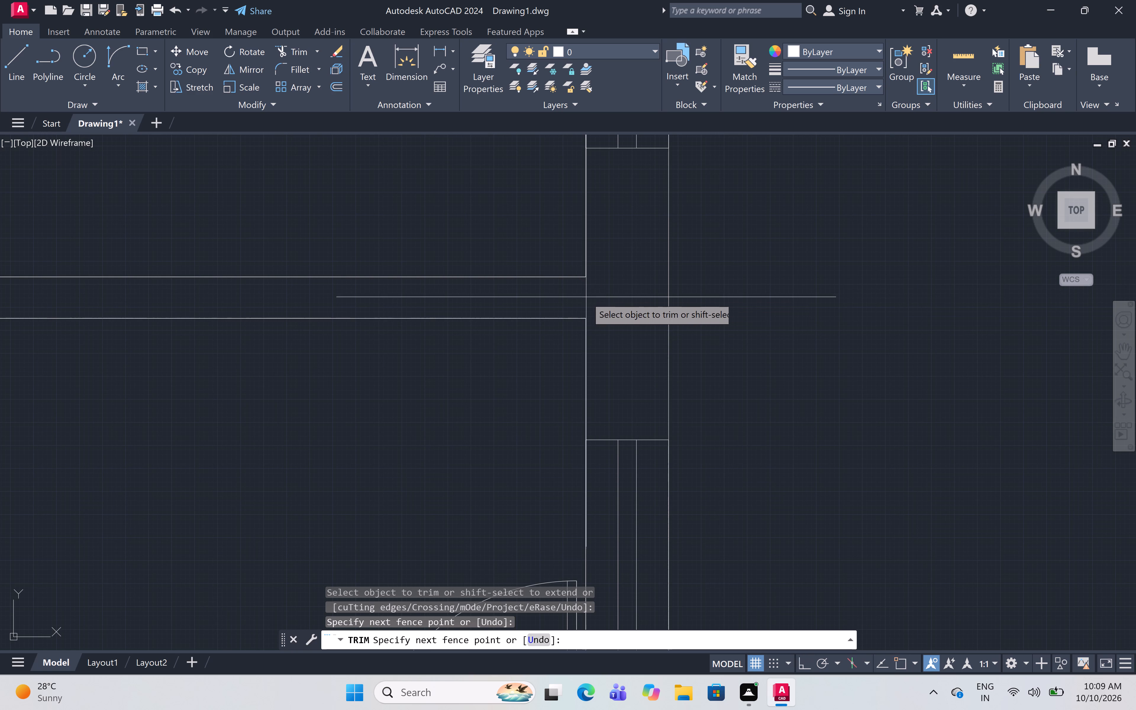
{"action": "left_click", "coordinate": [603, 295]}
Trim the crossing lines where the wall stub beside the lower small east room's door meets the east outer wall.
{"action": "scroll", "coordinate": [608, 292], "scroll_direction": "down", "scroll_amount": 5}
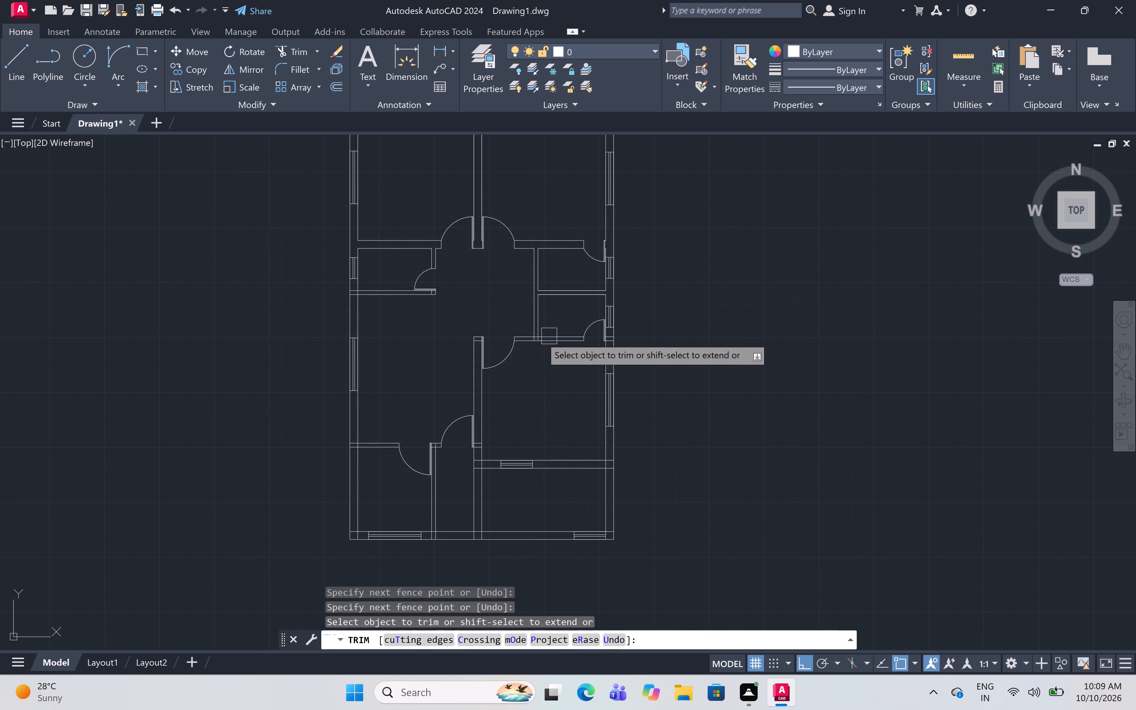
{"action": "scroll", "coordinate": [502, 341], "scroll_direction": "up", "scroll_amount": 5}
{"action": "scroll", "coordinate": [539, 336], "scroll_direction": "down", "scroll_amount": 2}
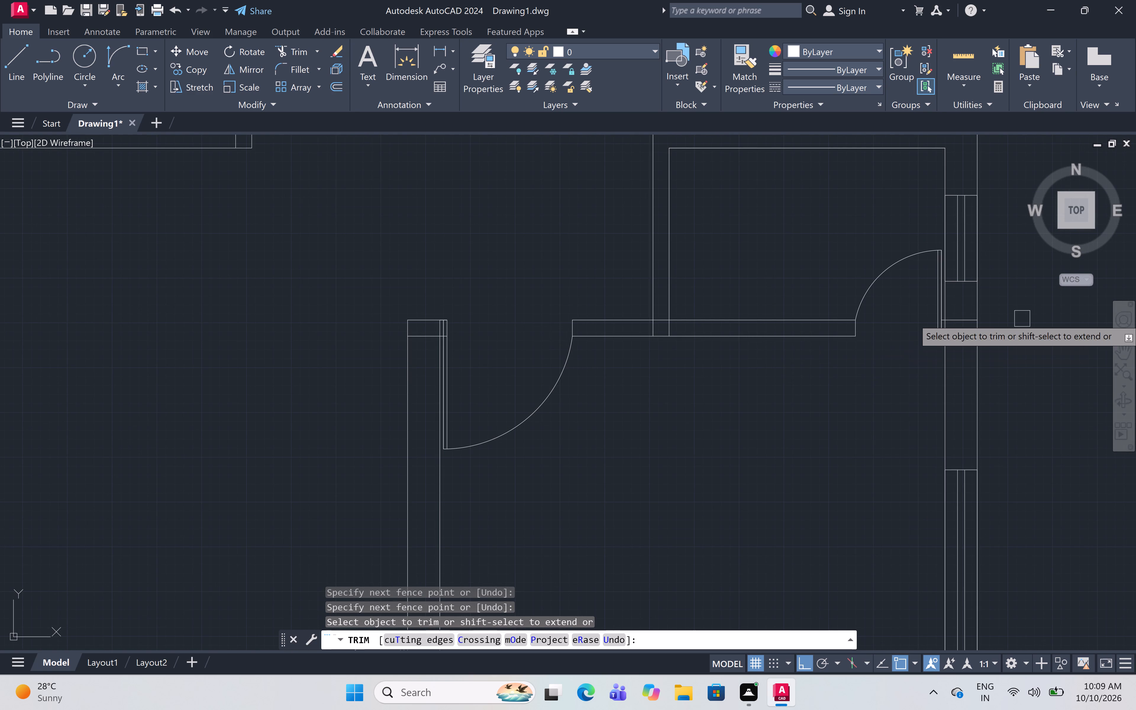
{"action": "scroll", "coordinate": [977, 335], "scroll_direction": "up", "scroll_amount": 3}
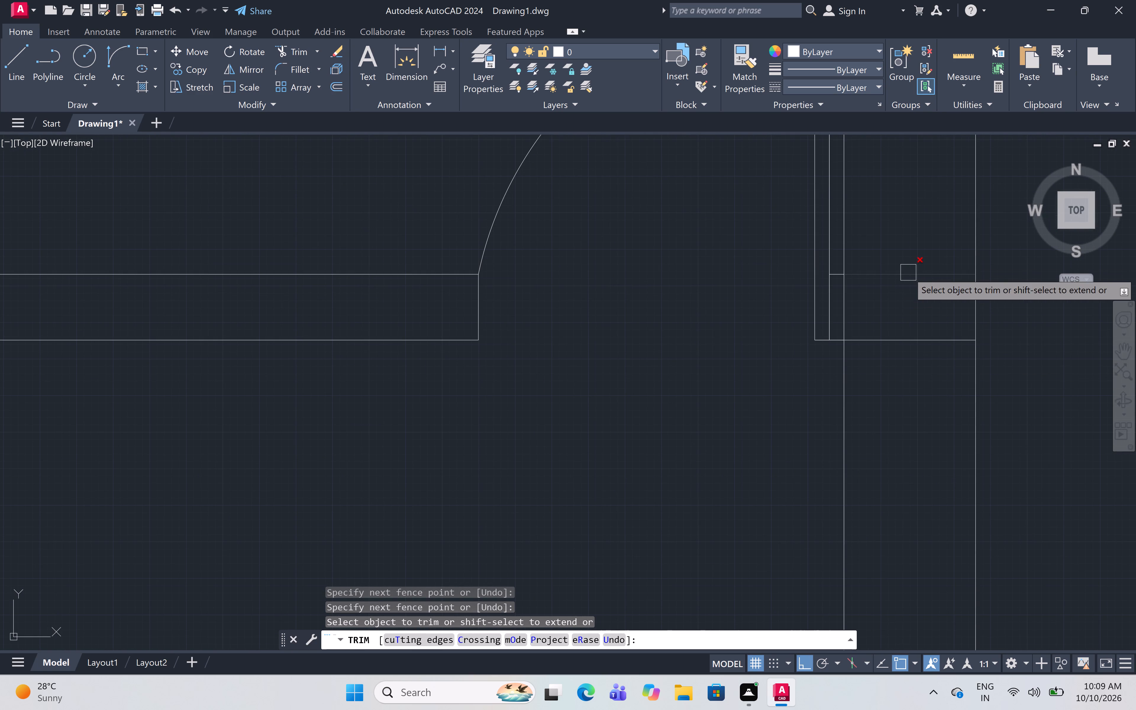
{"action": "left_click", "coordinate": [908, 272]}
{"action": "left_click", "coordinate": [908, 336]}
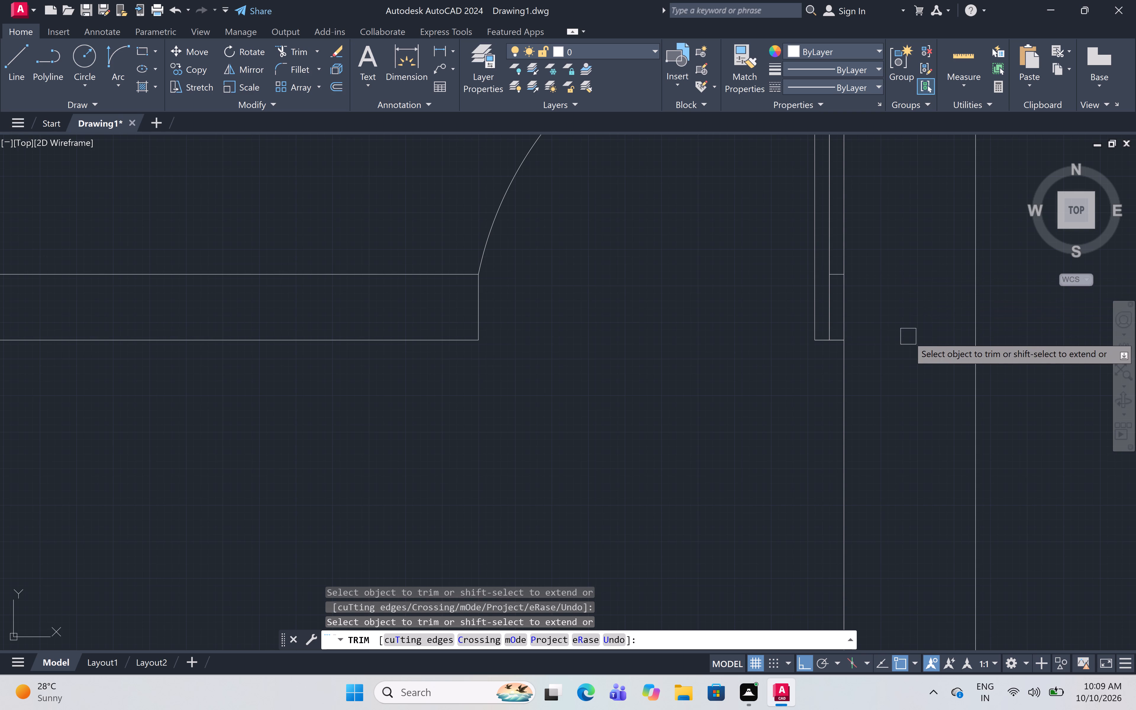
{"action": "left_click", "coordinate": [841, 306]}
Trim the crossing lines where the small east rooms' west partition meets the lower small room's south wall.
{"action": "scroll", "coordinate": [866, 313], "scroll_direction": "down", "scroll_amount": 4}
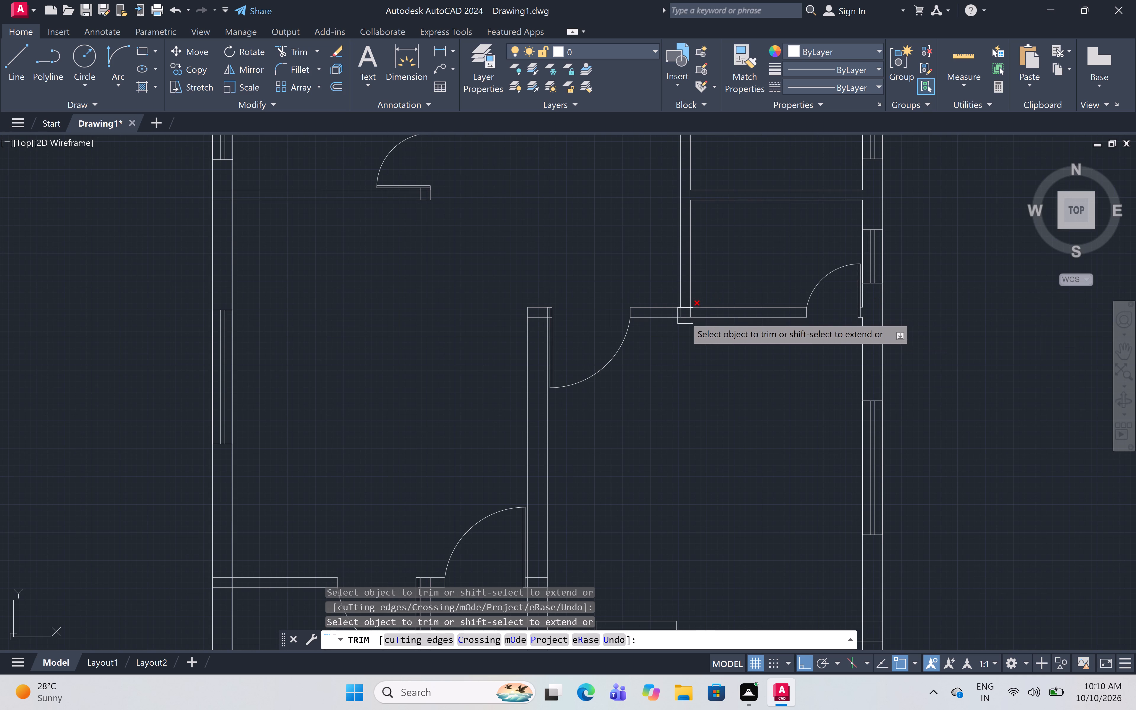
{"action": "scroll", "coordinate": [676, 322], "scroll_direction": "up", "scroll_amount": 5}
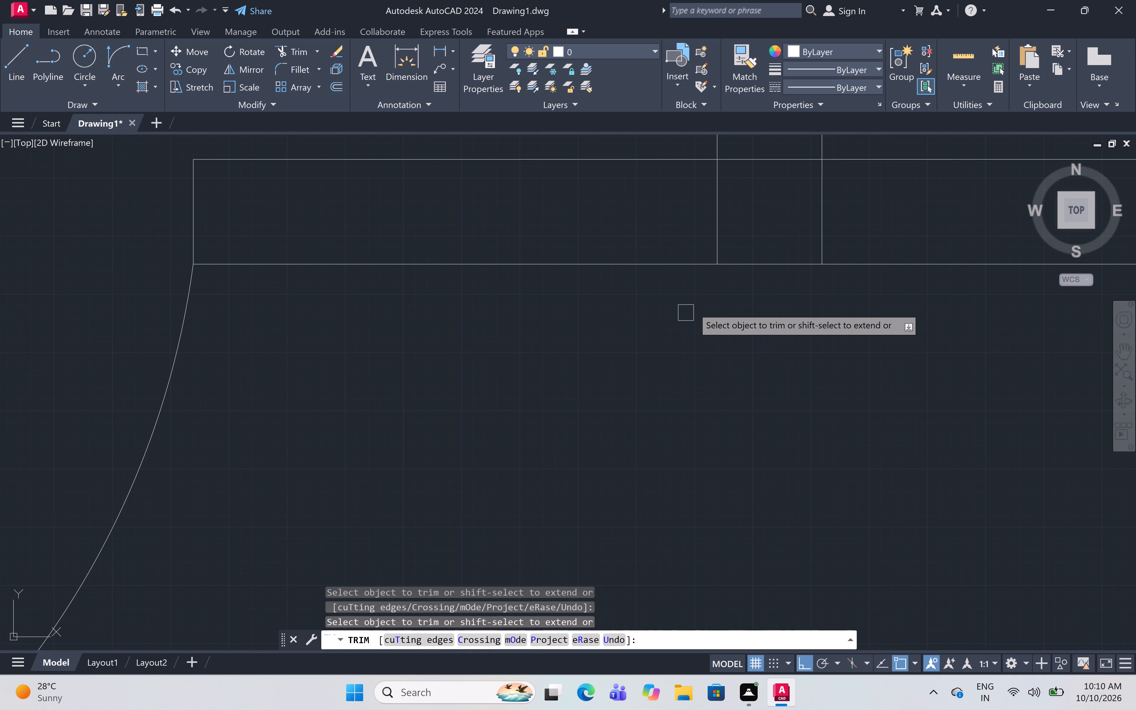
{"action": "scroll", "coordinate": [716, 291], "scroll_direction": "down", "scroll_amount": 2}
{"action": "middle_click_drag", "start_coordinate": [722, 309], "coordinate": [728, 376]}
{"action": "scroll", "coordinate": [761, 321], "scroll_direction": "up", "scroll_amount": 1}
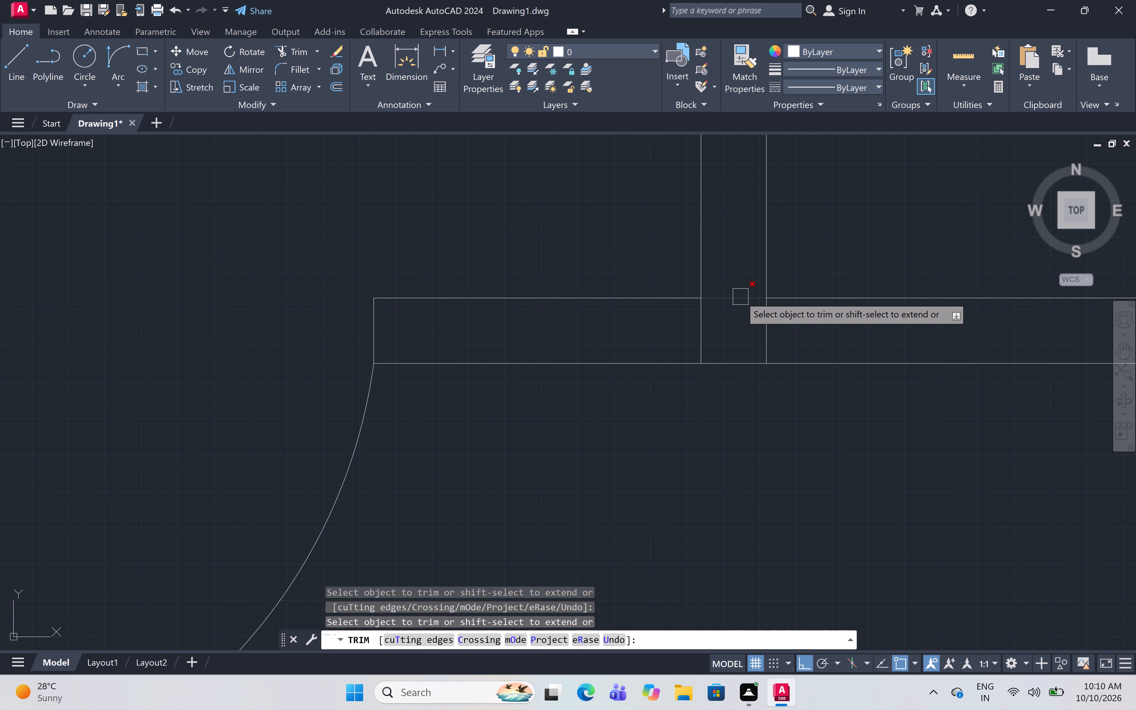
{"action": "left_click", "coordinate": [740, 297]}
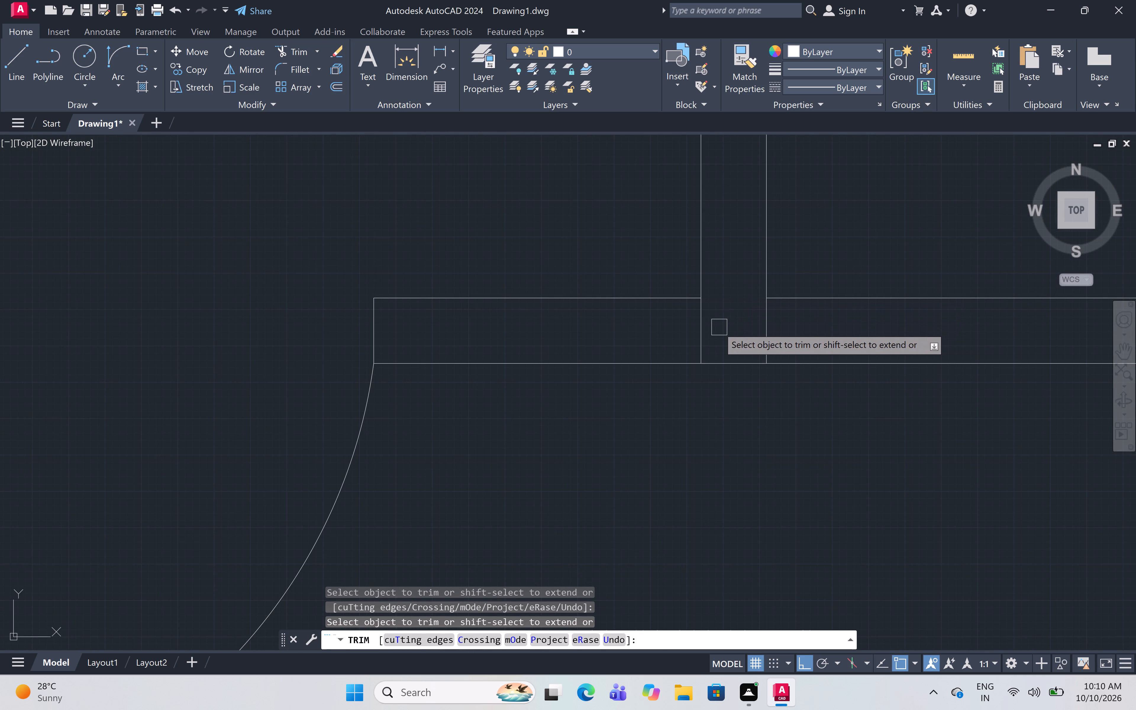
{"action": "left_click", "coordinate": [705, 338]}
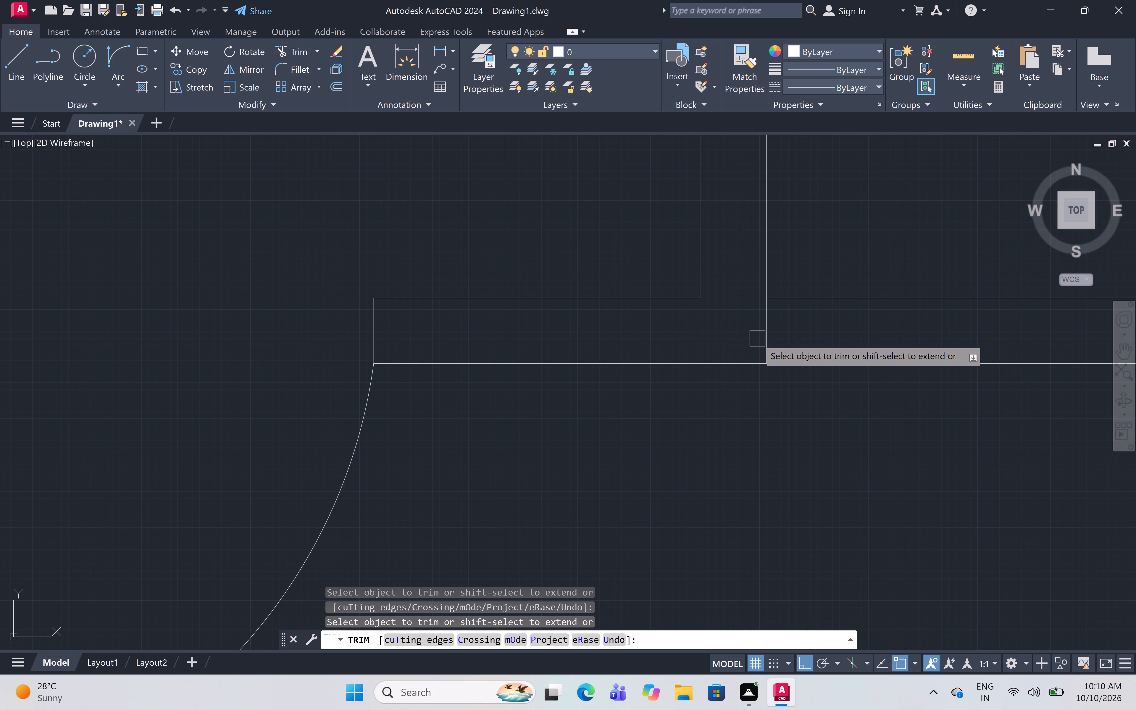
{"action": "left_click", "coordinate": [764, 338]}
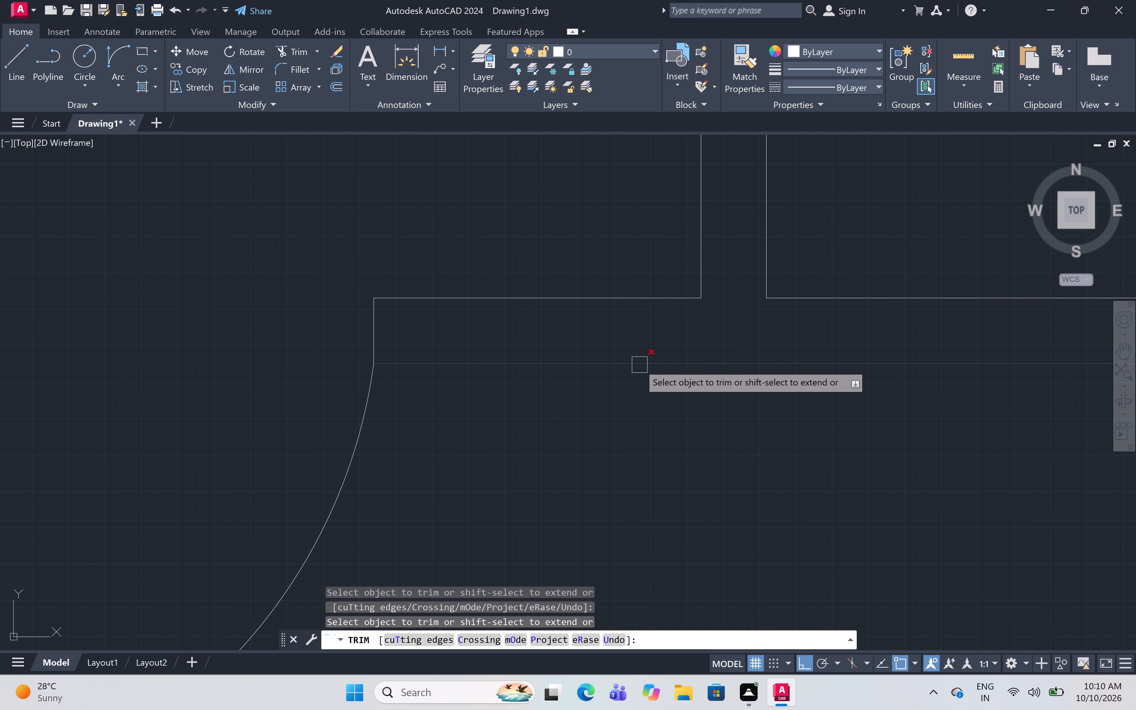
Trim the extra wall lines inside the north end of the central wall beside the southeast room's door.
{"action": "scroll", "coordinate": [658, 315], "scroll_direction": "down", "scroll_amount": 5}
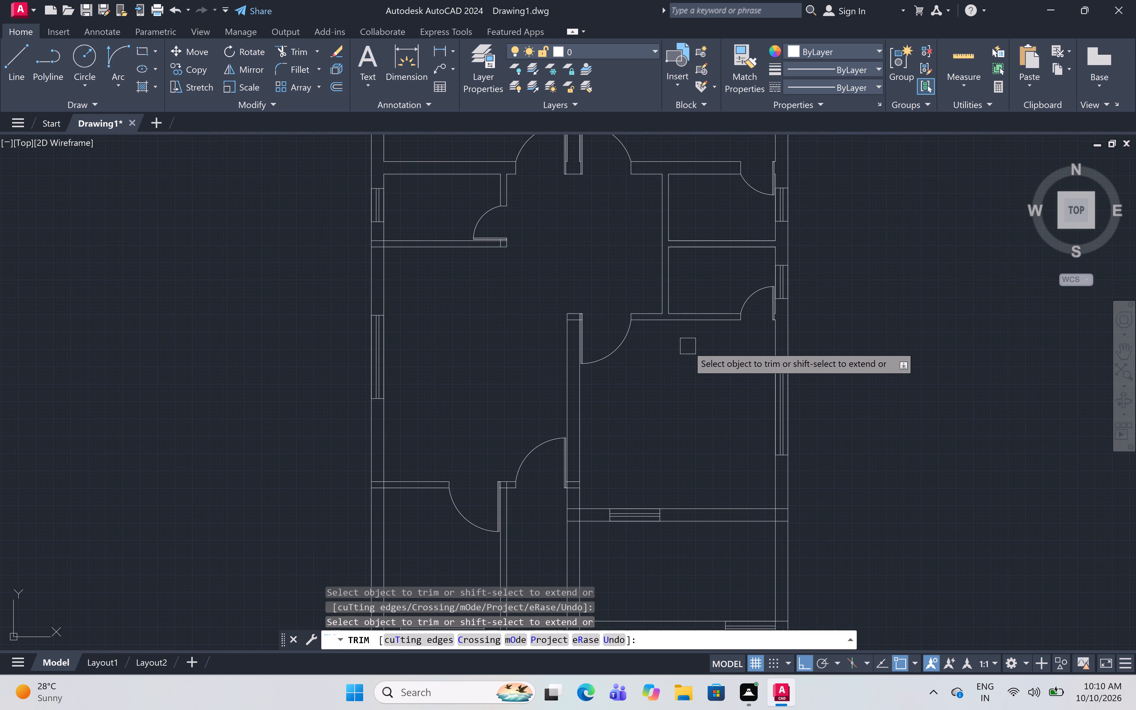
{"action": "scroll", "coordinate": [571, 317], "scroll_direction": "up", "scroll_amount": 2}
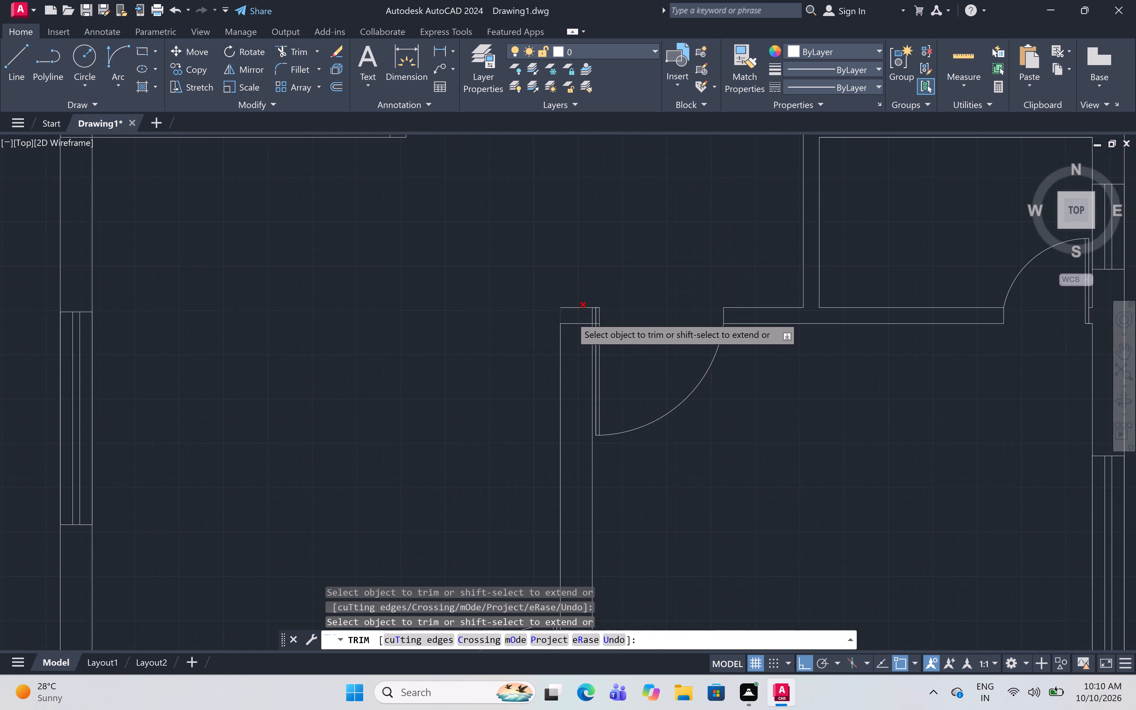
{"action": "scroll", "coordinate": [571, 317], "scroll_direction": "up", "scroll_amount": 3}
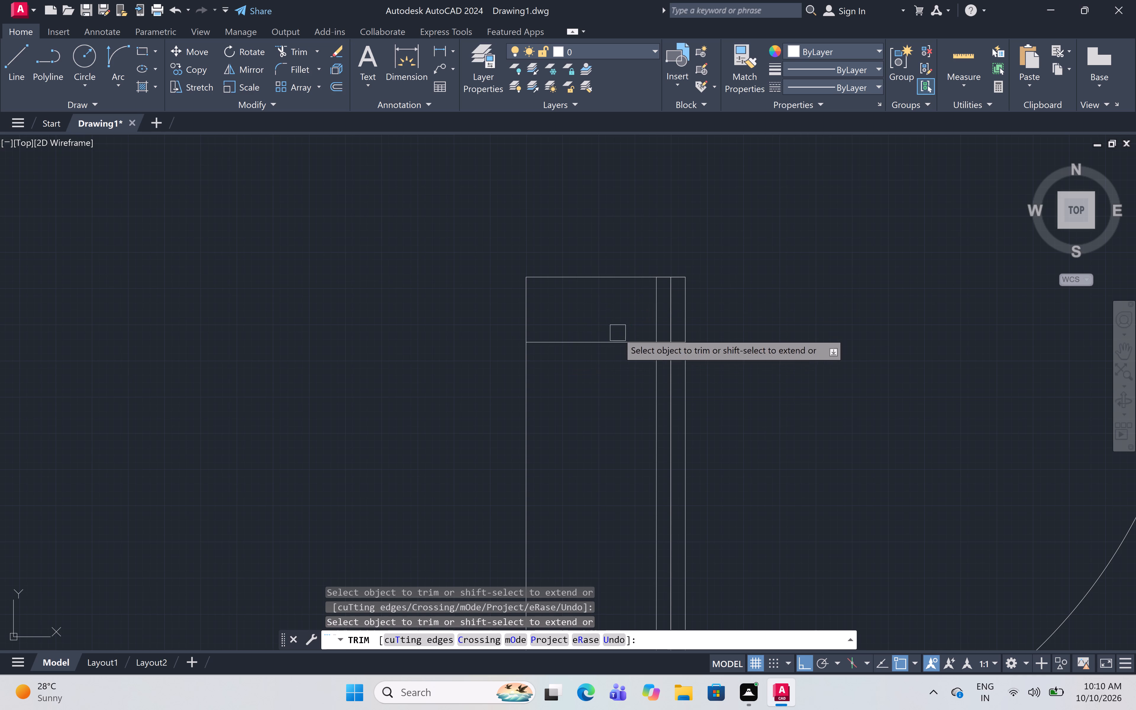
{"action": "left_click", "coordinate": [656, 322]}
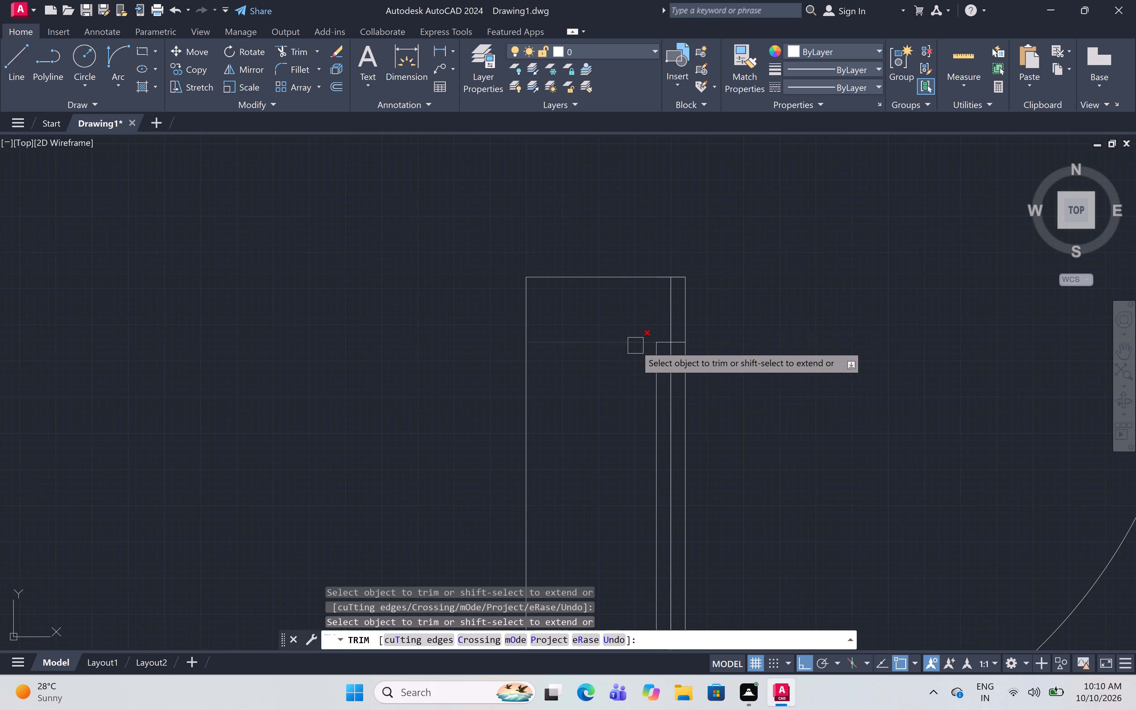
{"action": "left_click", "coordinate": [635, 345]}
{"action": "scroll", "coordinate": [626, 327], "scroll_direction": "down", "scroll_amount": 3}
{"action": "scroll", "coordinate": [626, 330], "scroll_direction": "up", "scroll_amount": 3}
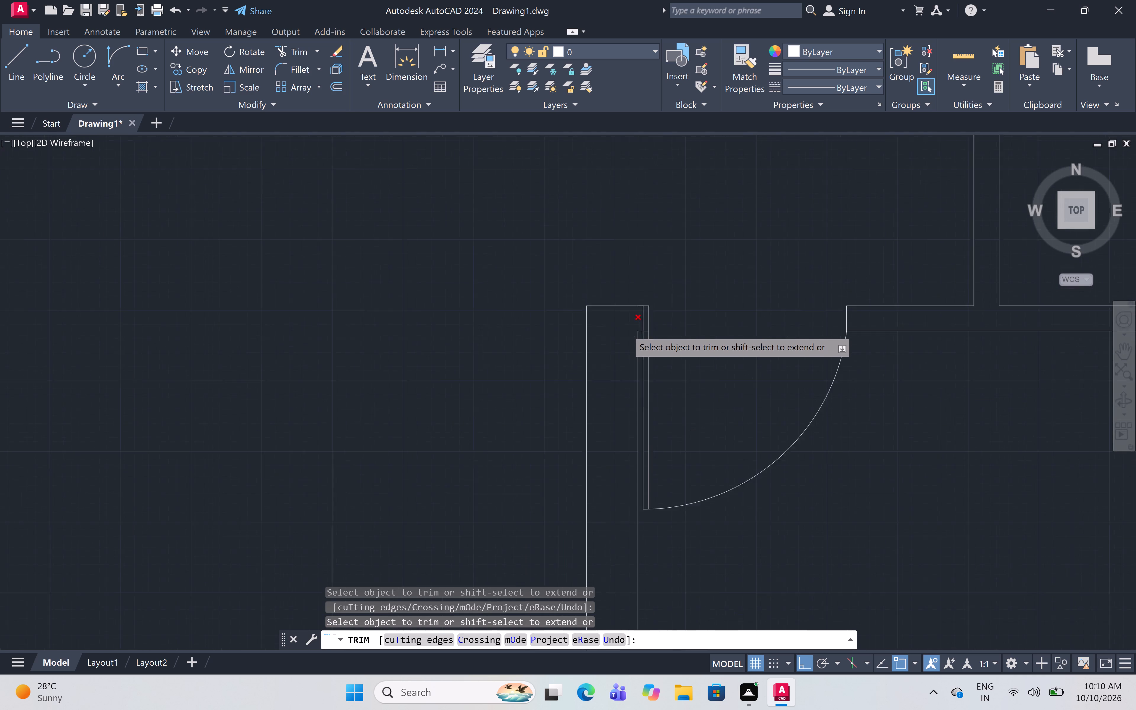
{"action": "scroll", "coordinate": [678, 334], "scroll_direction": "up", "scroll_amount": 5}
{"action": "left_click", "coordinate": [670, 324]}
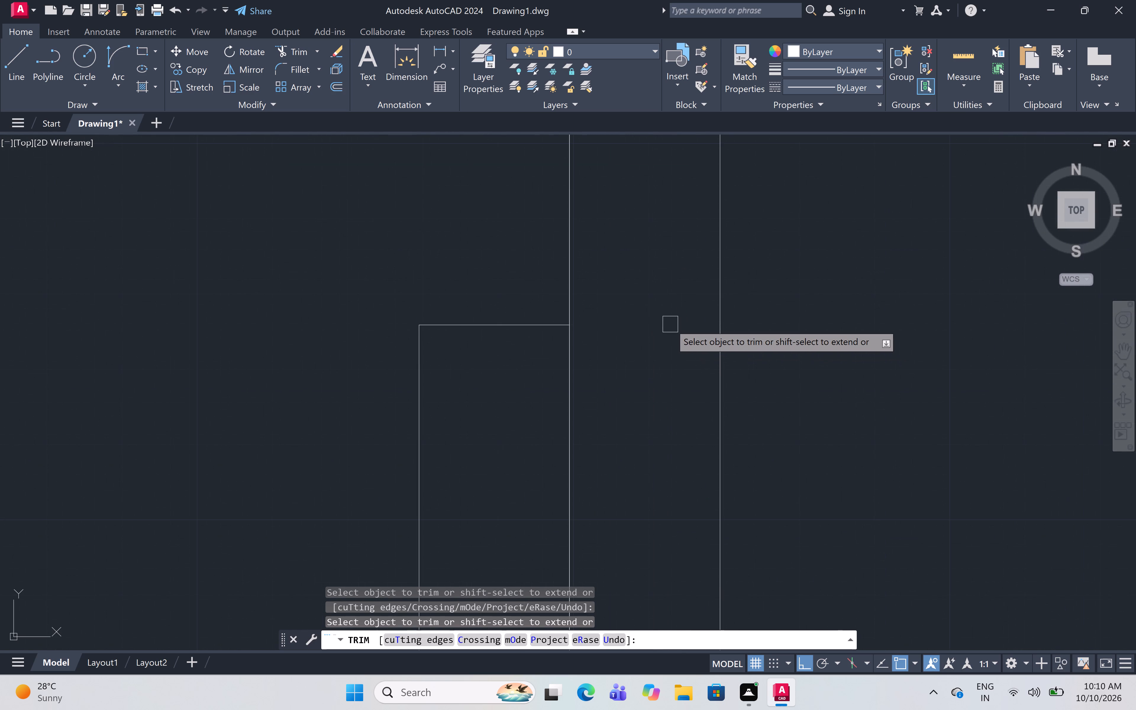
Examine the door jambs and wall junctions around the plan for leftover crossing lines.
{"action": "scroll", "coordinate": [669, 324], "scroll_direction": "down", "scroll_amount": 11}
{"action": "scroll", "coordinate": [571, 228], "scroll_direction": "up", "scroll_amount": 5}
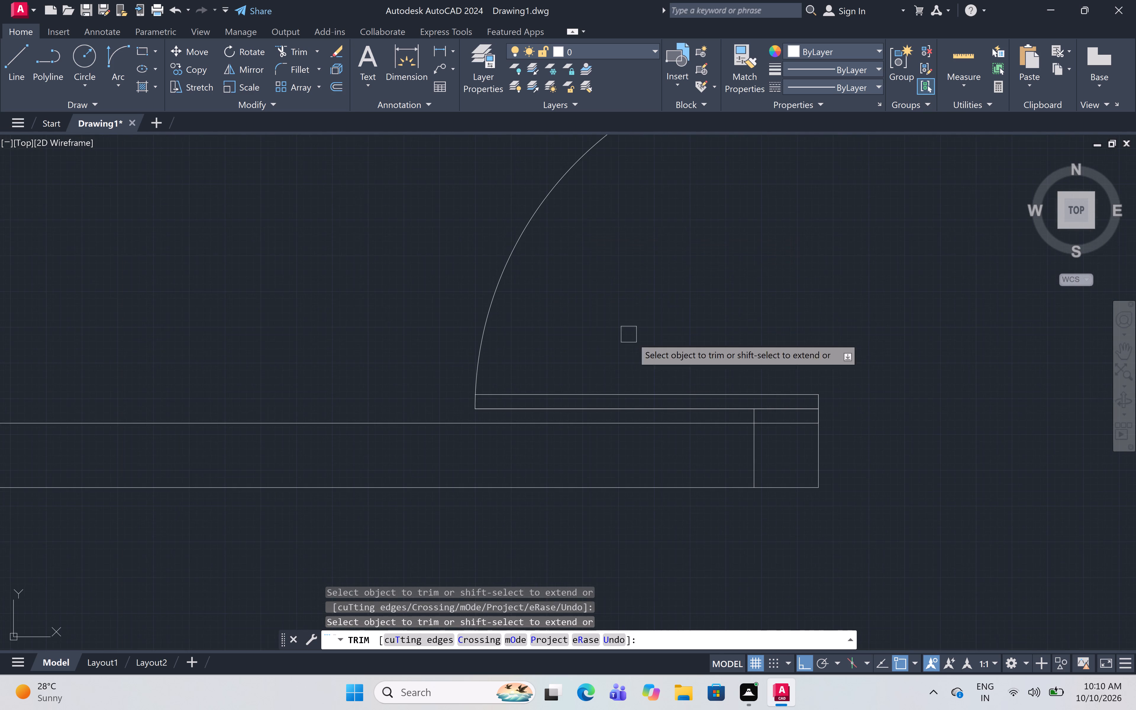
{"action": "scroll", "coordinate": [671, 356], "scroll_direction": "down", "scroll_amount": 5}
{"action": "scroll", "coordinate": [747, 298], "scroll_direction": "down", "scroll_amount": 1}
{"action": "scroll", "coordinate": [753, 346], "scroll_direction": "down", "scroll_amount": 2}
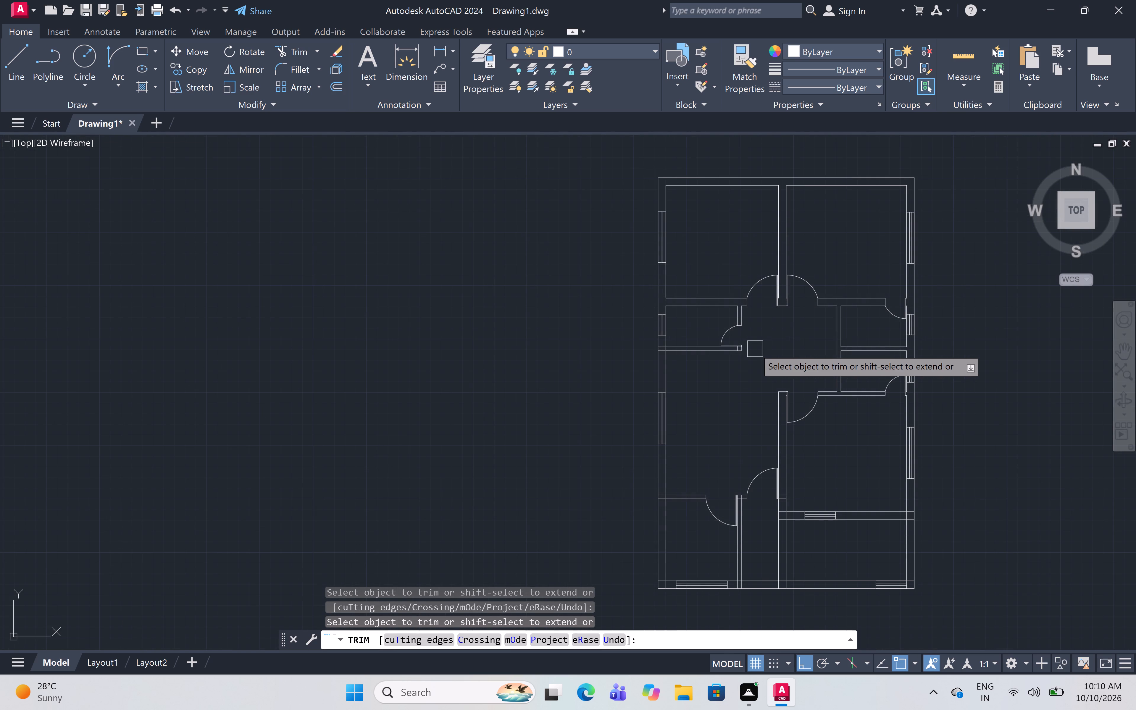
{"action": "scroll", "coordinate": [903, 305], "scroll_direction": "up", "scroll_amount": 5}
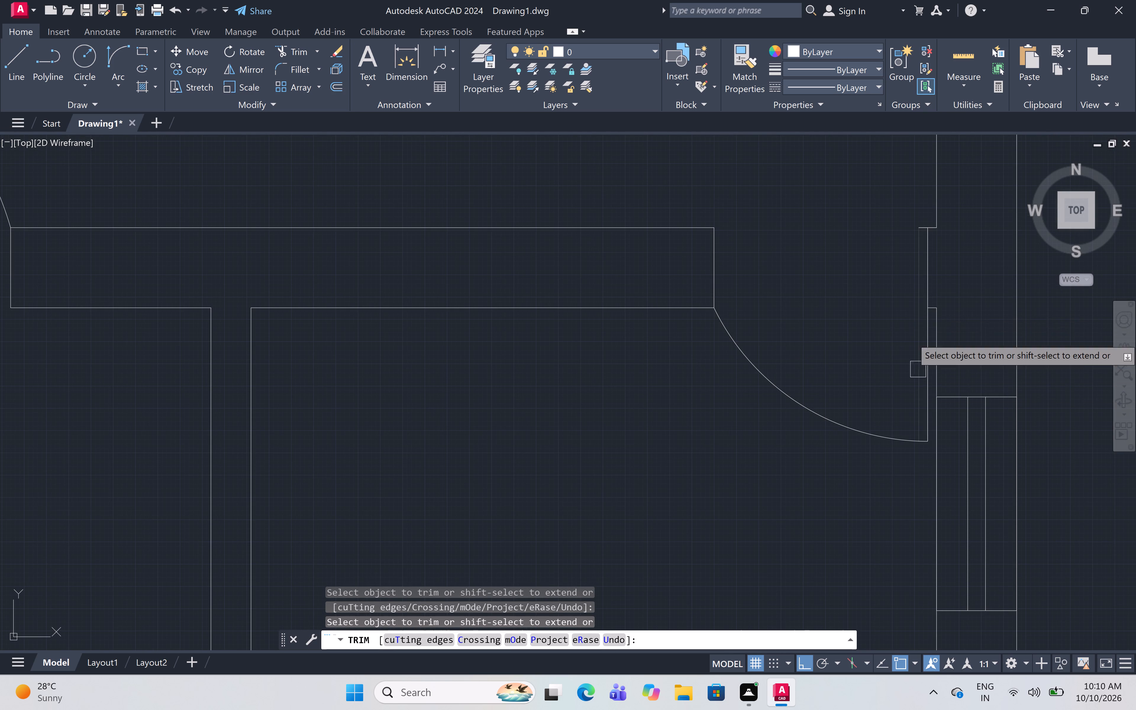
{"action": "scroll", "coordinate": [901, 306], "scroll_direction": "down", "scroll_amount": 8}
{"action": "scroll", "coordinate": [894, 339], "scroll_direction": "up", "scroll_amount": 4}
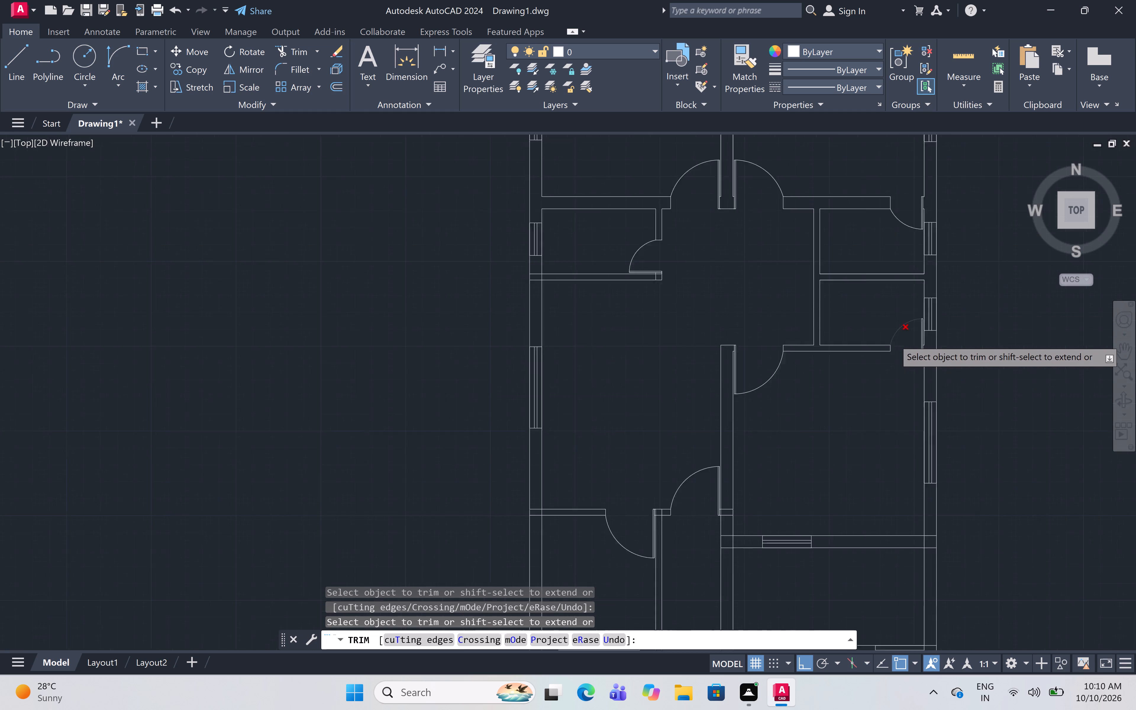
{"action": "scroll", "coordinate": [894, 339], "scroll_direction": "up", "scroll_amount": 2}
{"action": "scroll", "coordinate": [777, 372], "scroll_direction": "down", "scroll_amount": 4}
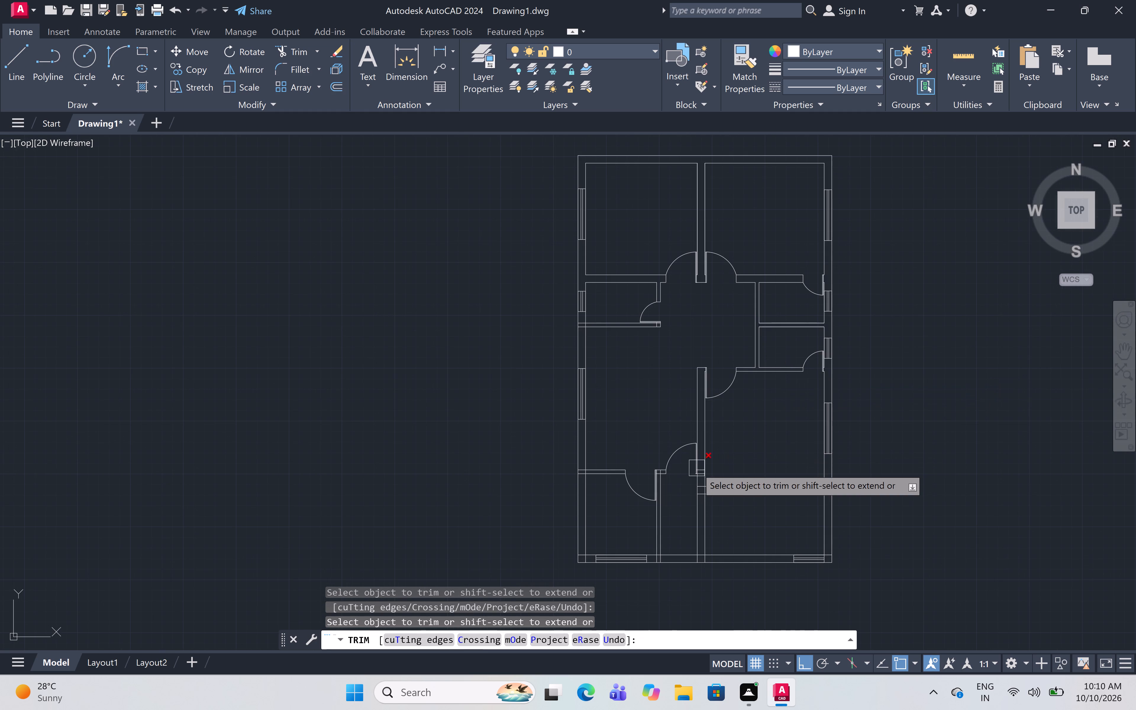
{"action": "scroll", "coordinate": [693, 468], "scroll_direction": "up", "scroll_amount": 6}
{"action": "scroll", "coordinate": [692, 462], "scroll_direction": "down", "scroll_amount": 5}
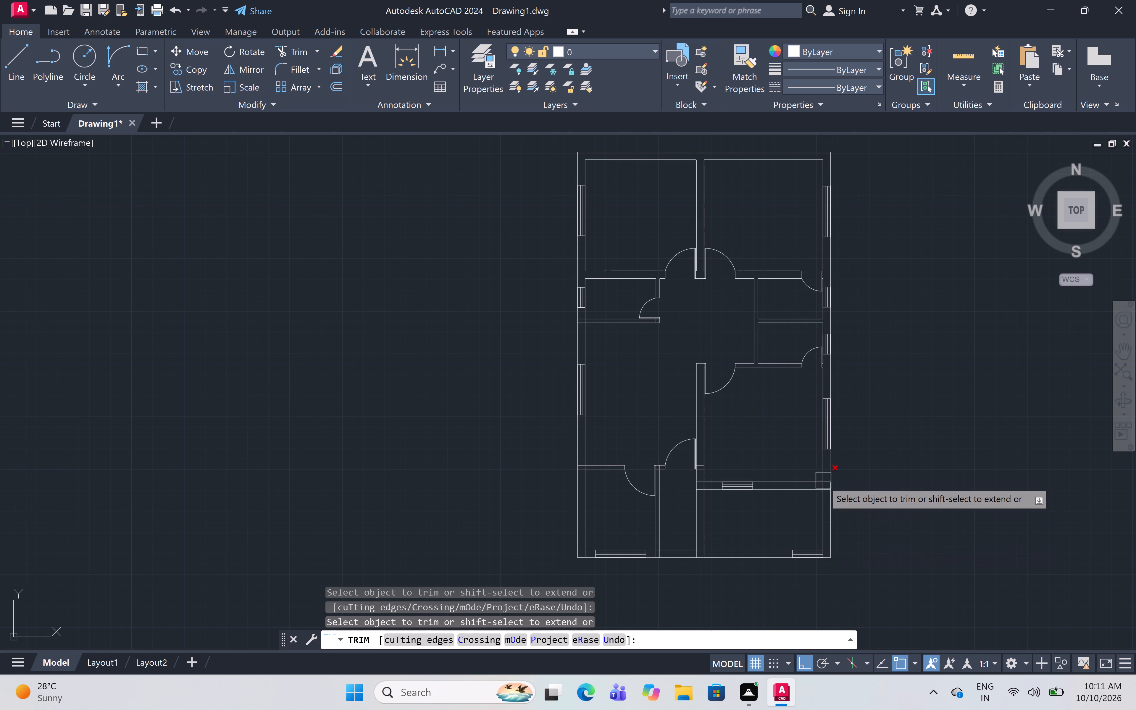
Trim the crossing lines where the southeast room's windowed south wall meets the east outer wall.
{"action": "scroll", "coordinate": [822, 486], "scroll_direction": "up", "scroll_amount": 6}
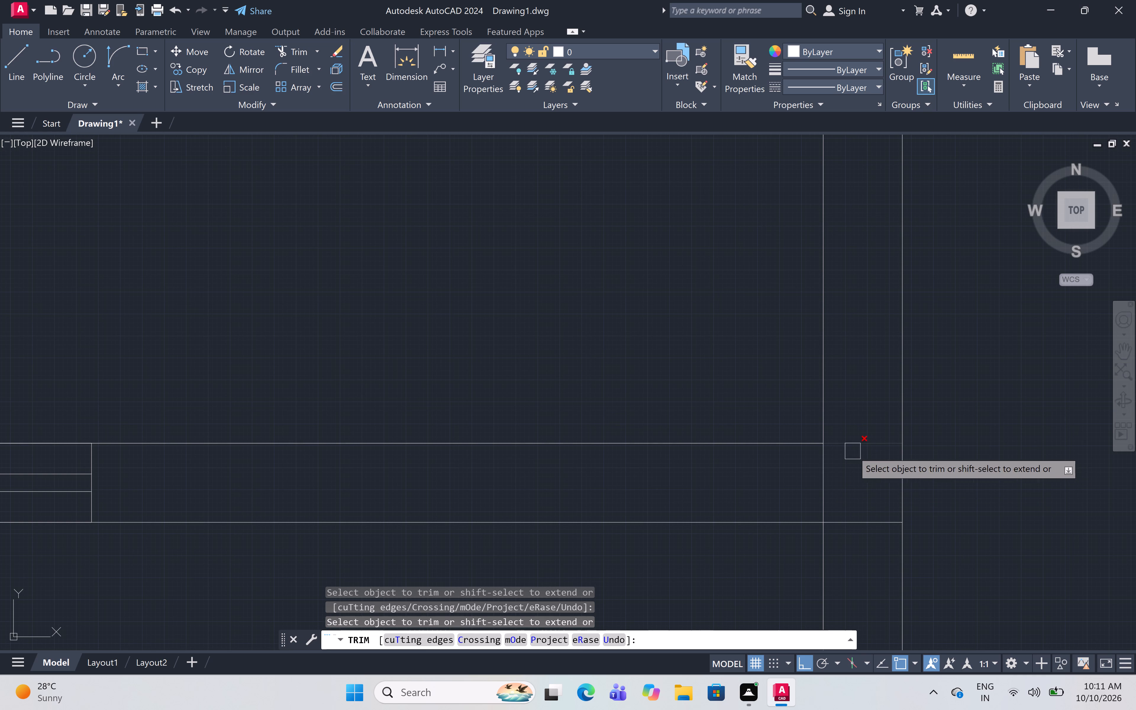
{"action": "left_click", "coordinate": [870, 441]}
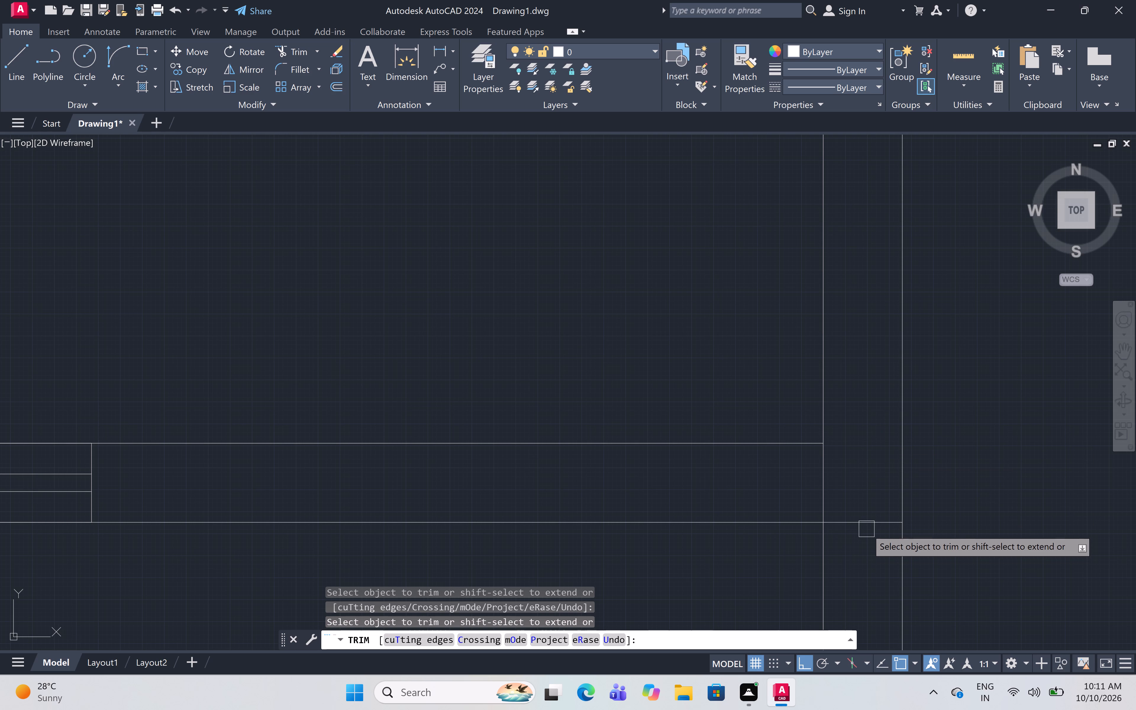
{"action": "left_click", "coordinate": [866, 528]}
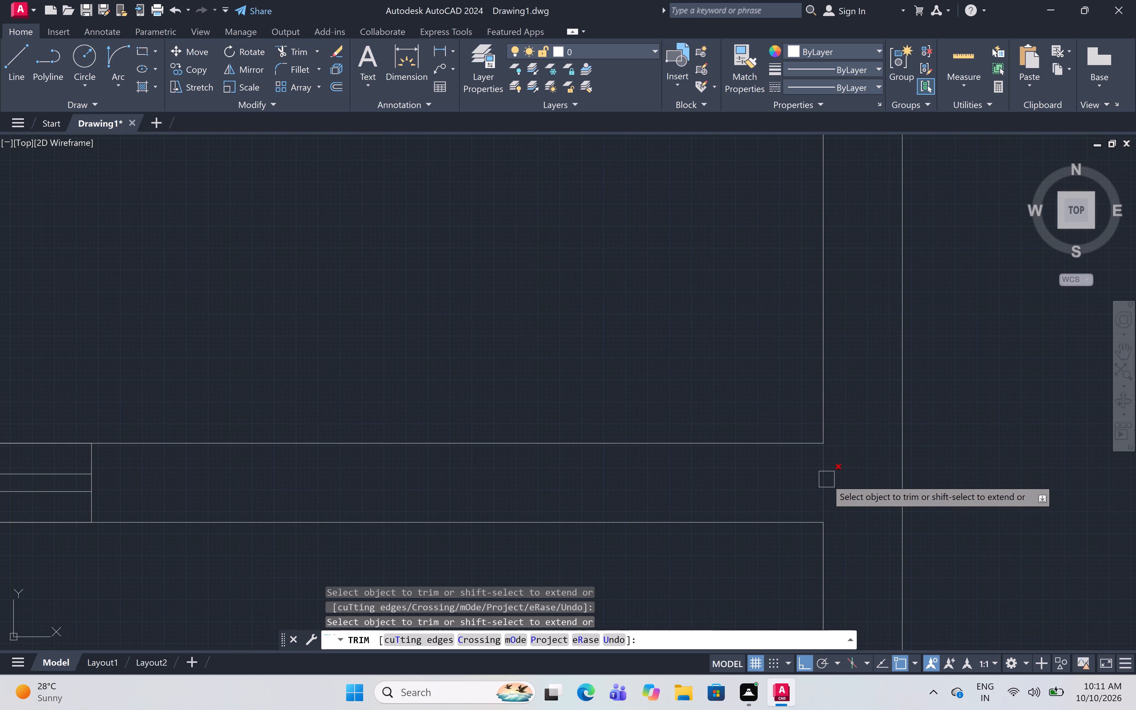
{"action": "left_click", "coordinate": [827, 479]}
{"action": "scroll", "coordinate": [844, 485], "scroll_direction": "down", "scroll_amount": 3}
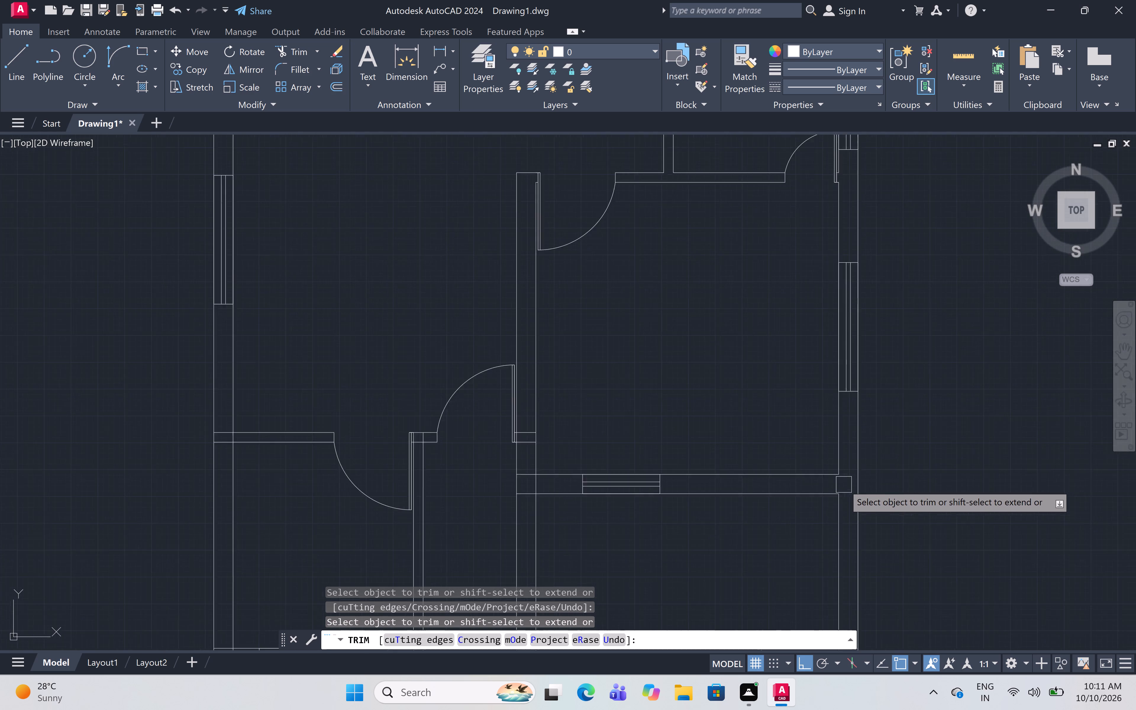
{"action": "scroll", "coordinate": [844, 485], "scroll_direction": "down", "scroll_amount": 2}
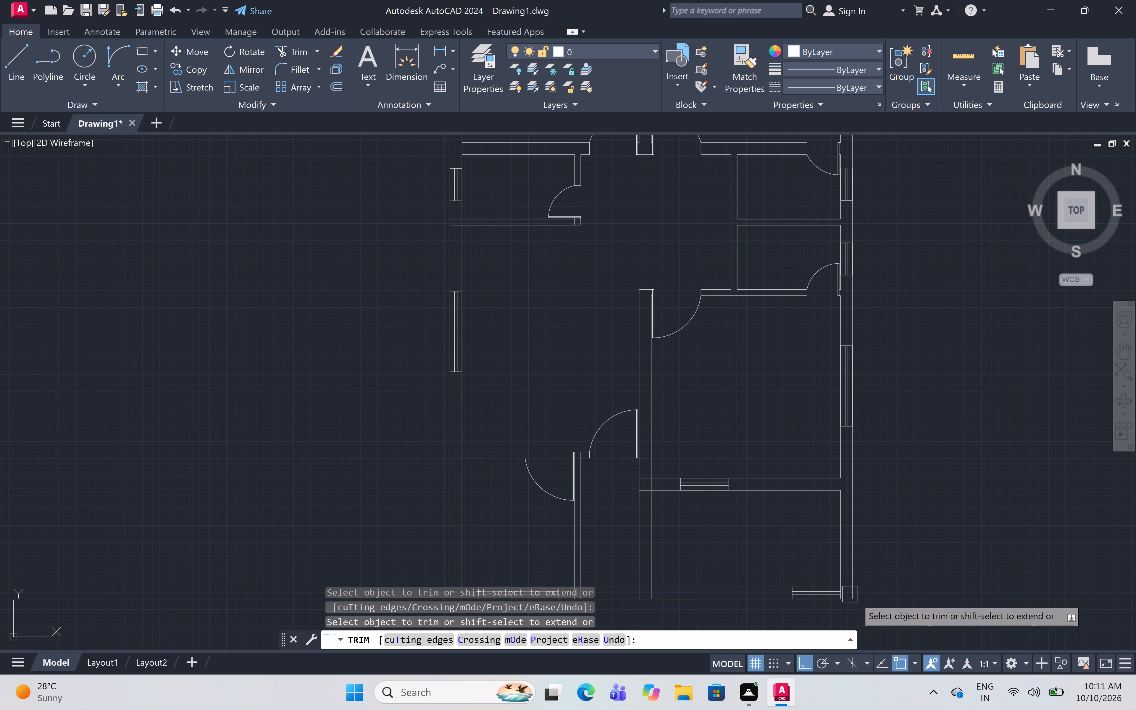
Trim the extra horizontal wall line inside the plan's southeast outer corner.
{"action": "scroll", "coordinate": [850, 600], "scroll_direction": "up", "scroll_amount": 4}
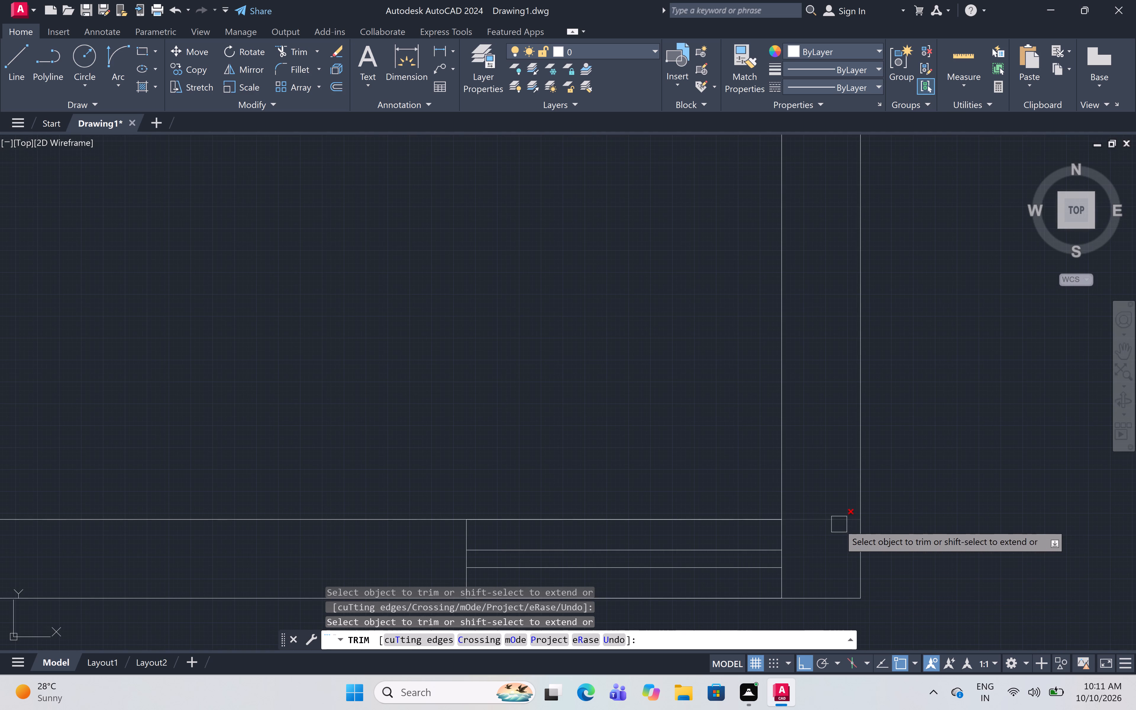
{"action": "left_click", "coordinate": [834, 522]}
Trim the crossing lines where the central wall meets the south outer wall.
{"action": "scroll", "coordinate": [830, 511], "scroll_direction": "down", "scroll_amount": 5}
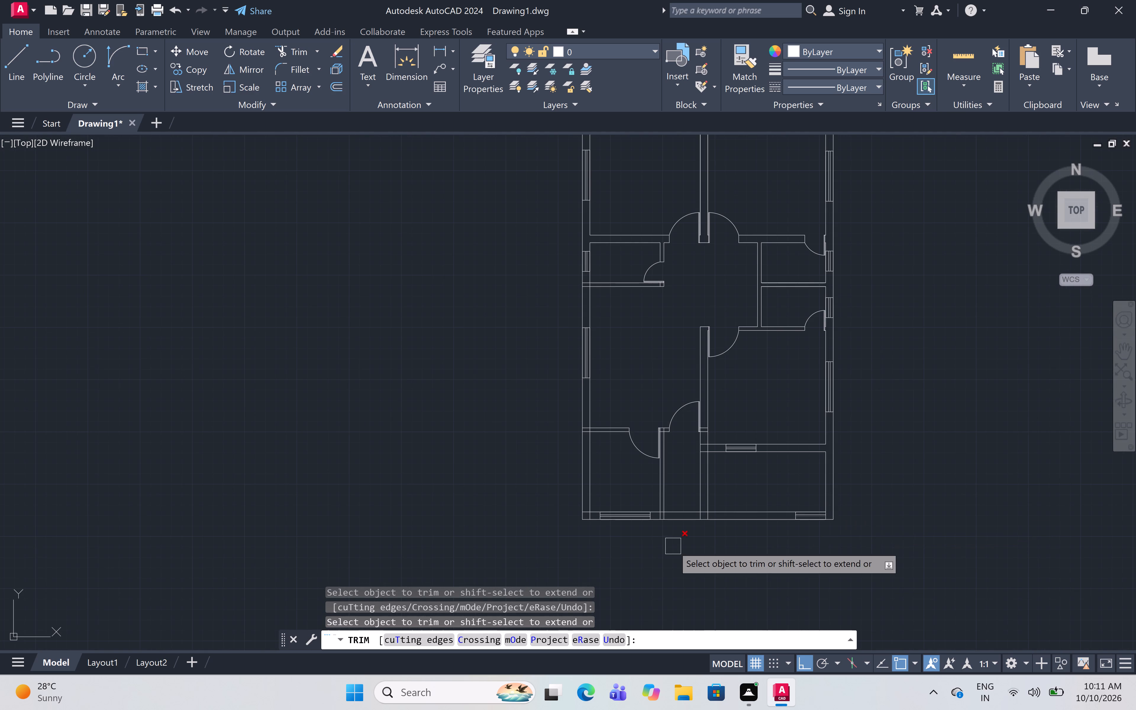
{"action": "scroll", "coordinate": [702, 513], "scroll_direction": "up", "scroll_amount": 5}
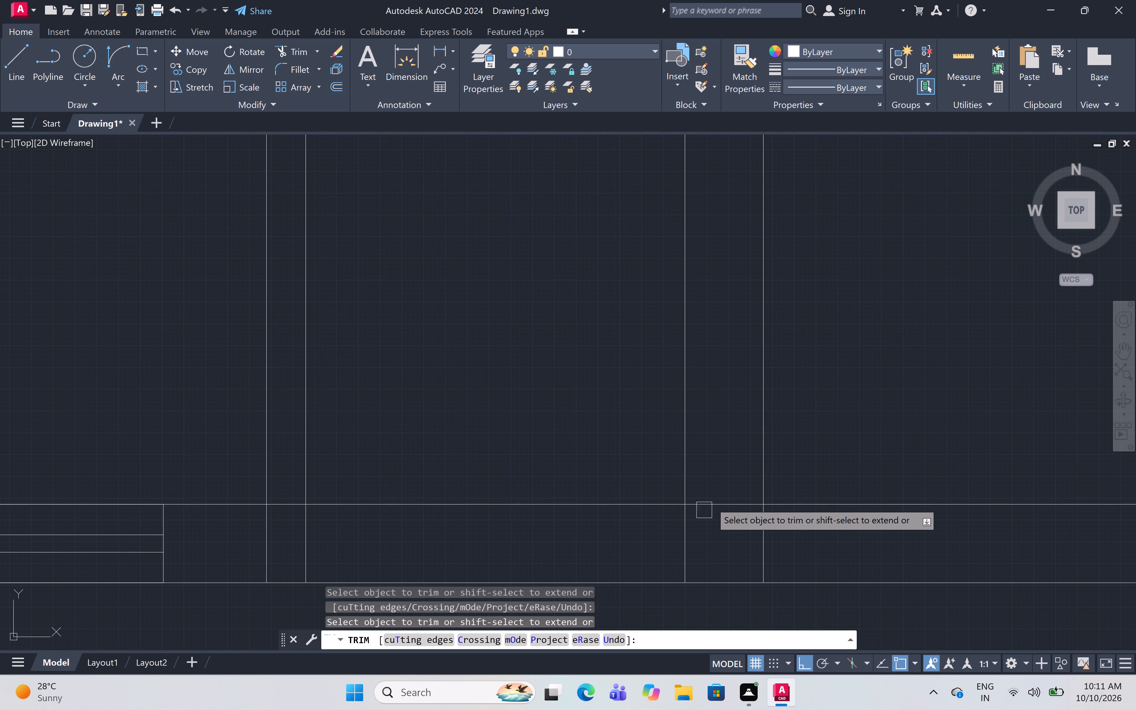
{"action": "left_click", "coordinate": [713, 502]}
{"action": "left_click", "coordinate": [690, 543]}
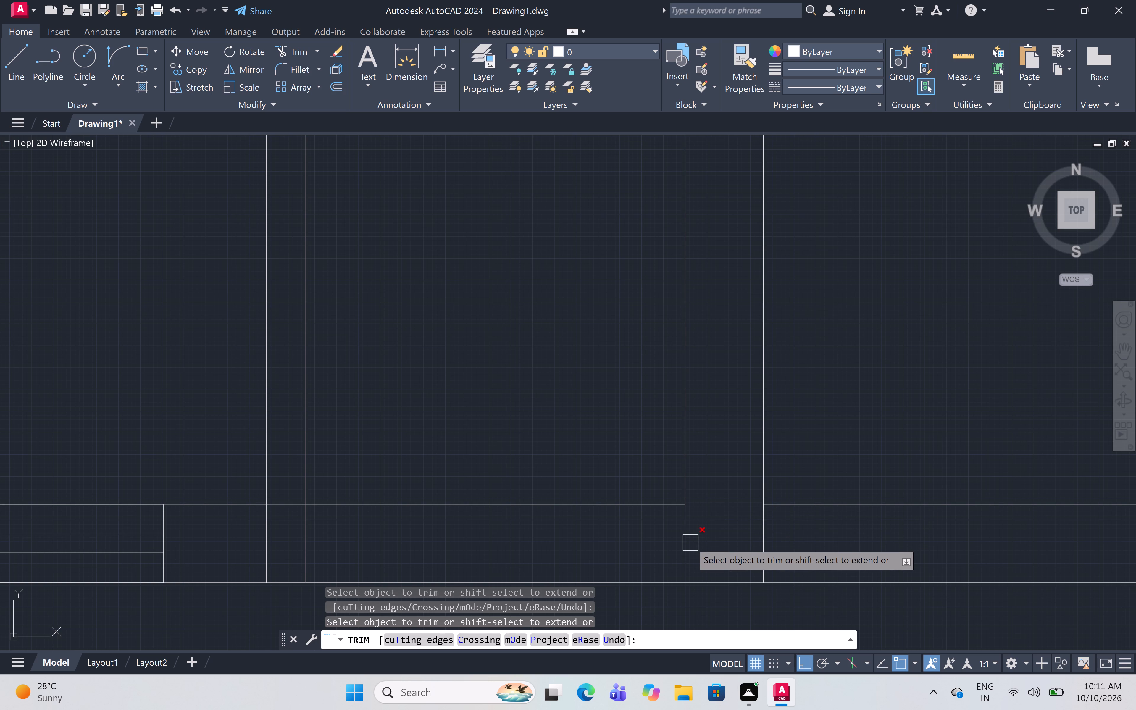
{"action": "left_click", "coordinate": [761, 542]}
Trim the crossing lines where the southeast room's windowed south wall meets the central wall.
{"action": "scroll", "coordinate": [761, 541], "scroll_direction": "down", "scroll_amount": 5}
{"action": "scroll", "coordinate": [759, 467], "scroll_direction": "up", "scroll_amount": 5}
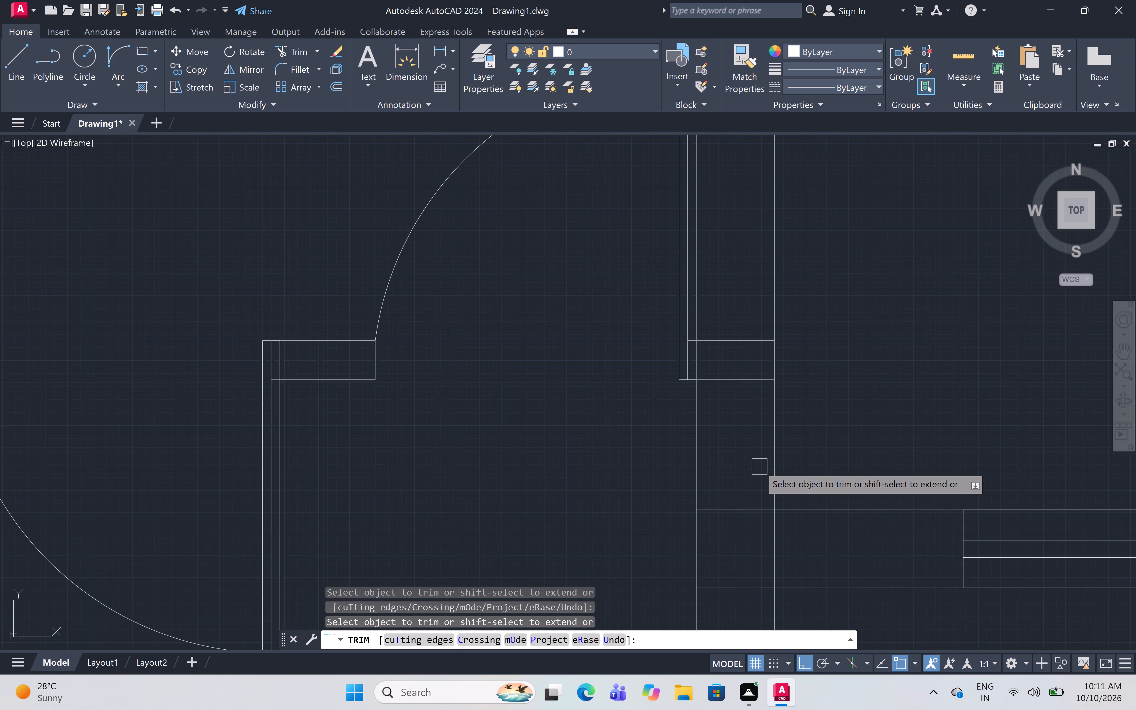
{"action": "scroll", "coordinate": [756, 476], "scroll_direction": "down", "scroll_amount": 2}
{"action": "scroll", "coordinate": [749, 514], "scroll_direction": "up", "scroll_amount": 2}
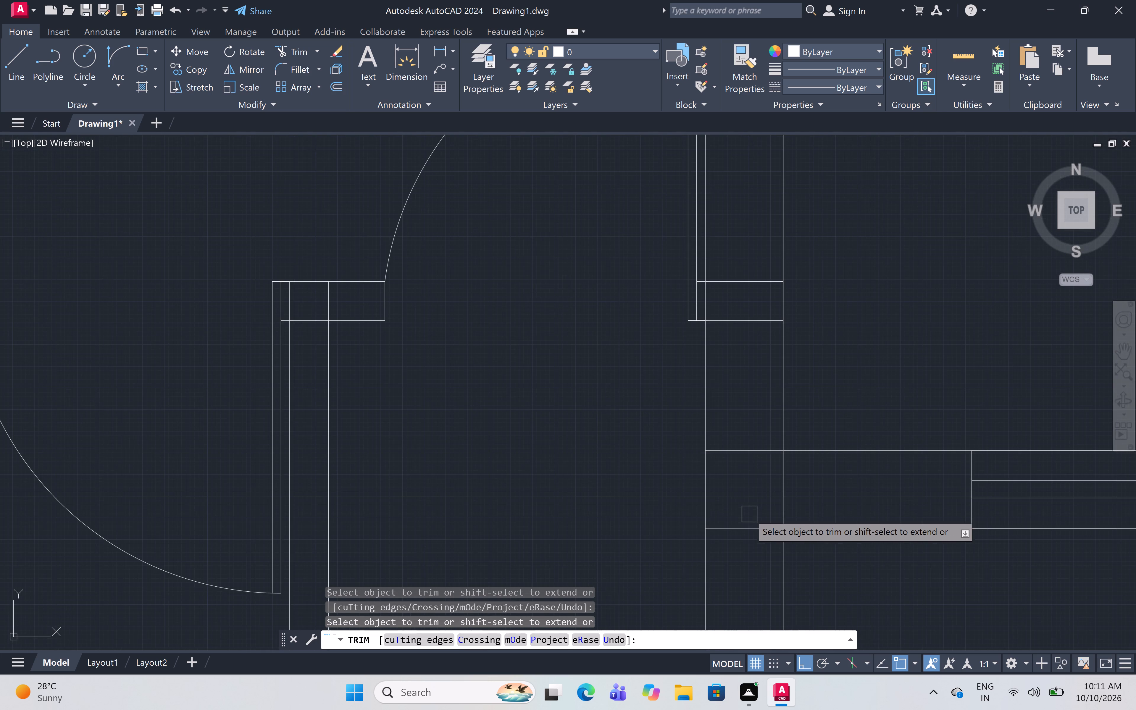
{"action": "scroll", "coordinate": [752, 559], "scroll_direction": "up", "scroll_amount": 2}
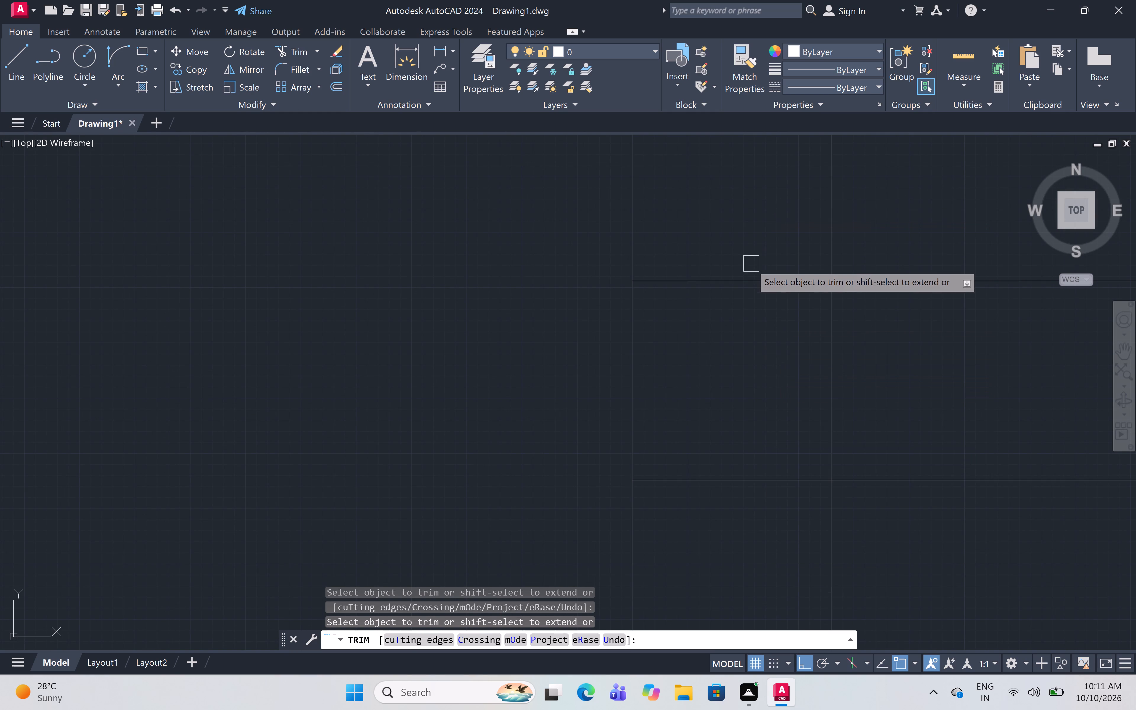
{"action": "left_click", "coordinate": [749, 280]}
{"action": "left_click", "coordinate": [756, 480]}
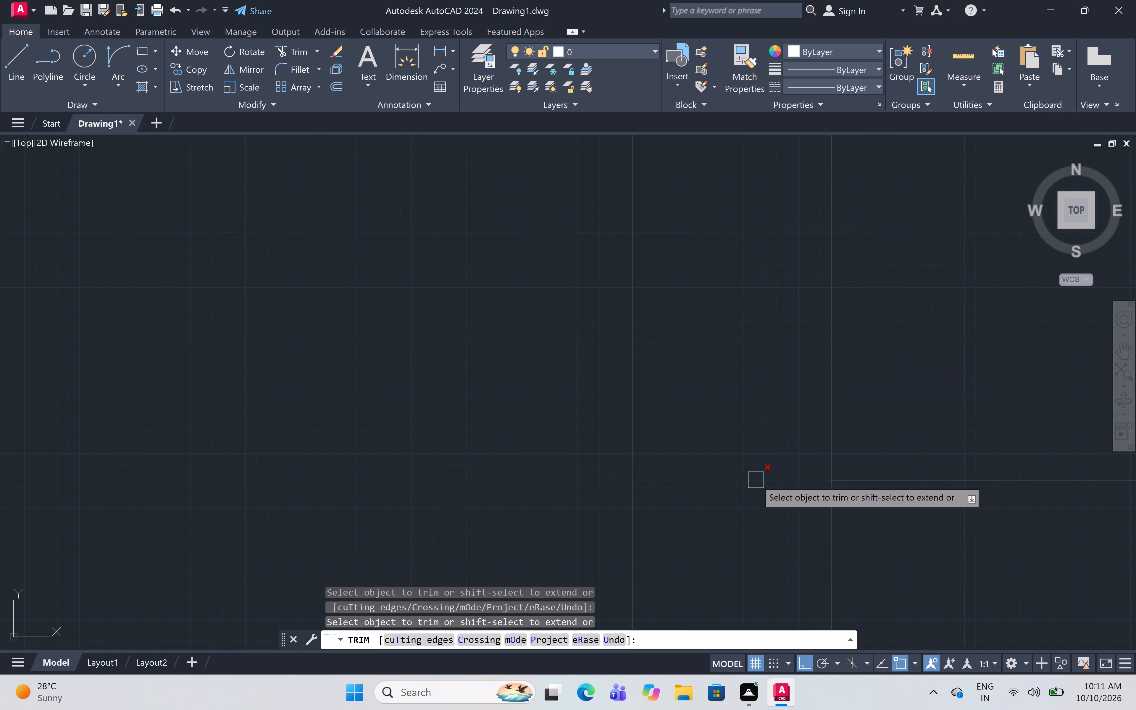
{"action": "left_click", "coordinate": [827, 395]}
Trim the crossing lines where the short door jamb wall meets the west face of the central wall.
{"action": "scroll", "coordinate": [772, 396], "scroll_direction": "down", "scroll_amount": 3}
{"action": "middle_click_drag", "start_coordinate": [772, 396], "coordinate": [756, 482]}
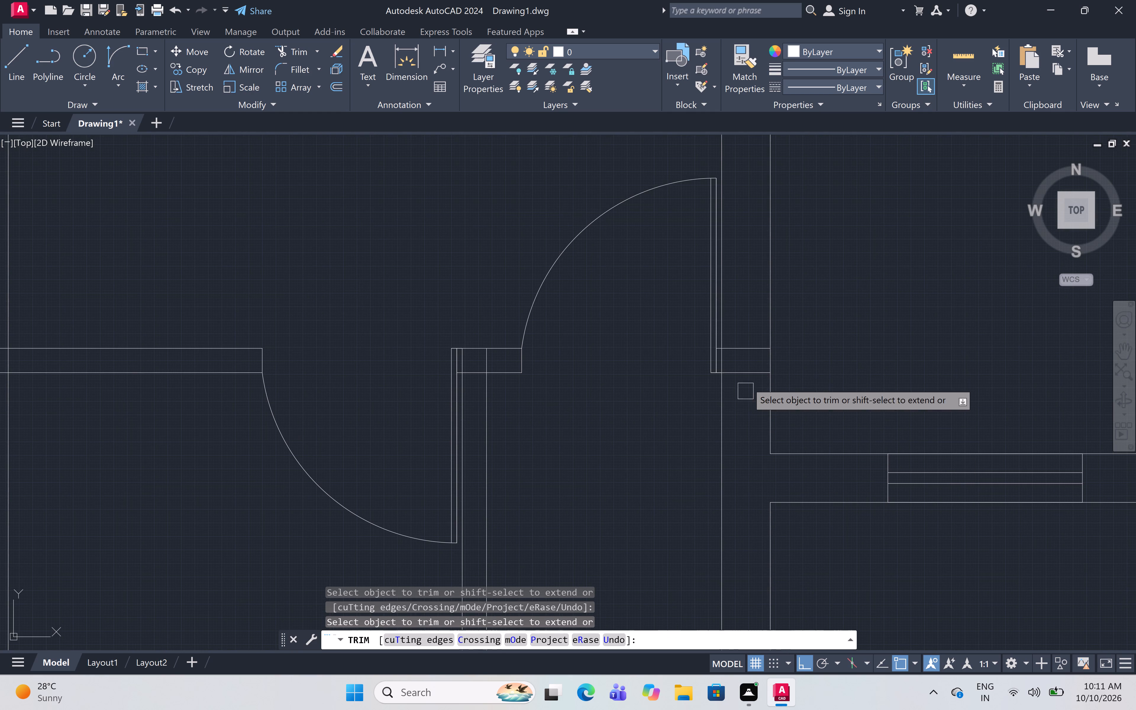
{"action": "scroll", "coordinate": [735, 332], "scroll_direction": "up", "scroll_amount": 3}
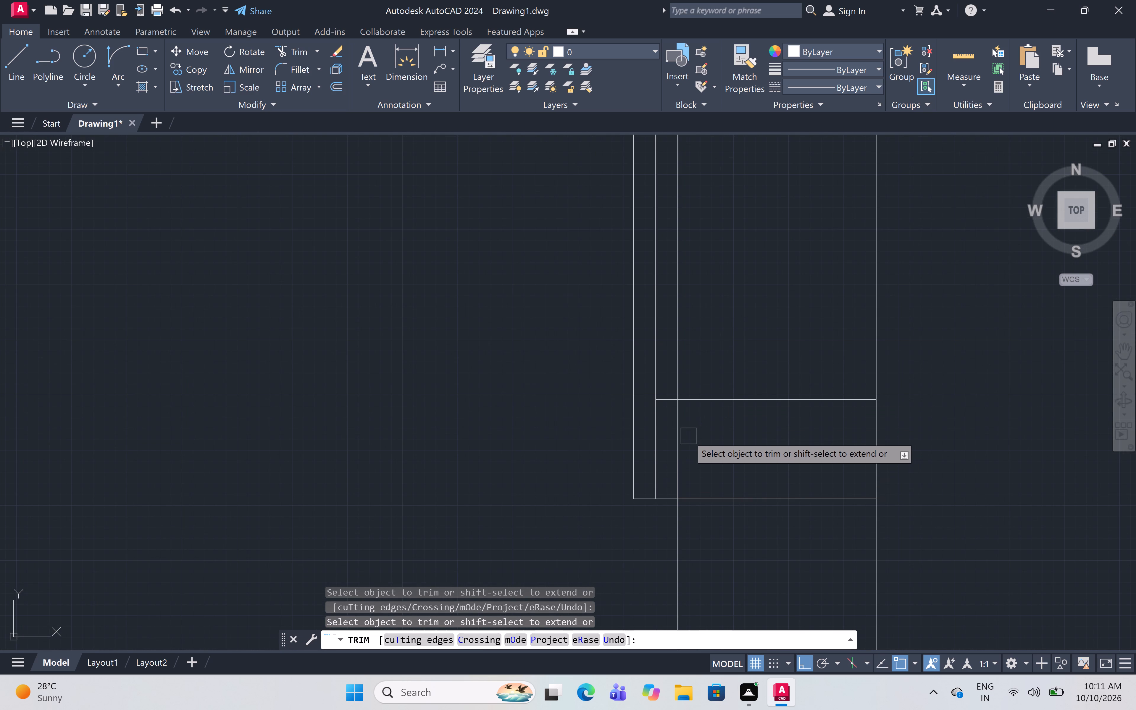
{"action": "left_click", "coordinate": [684, 438]}
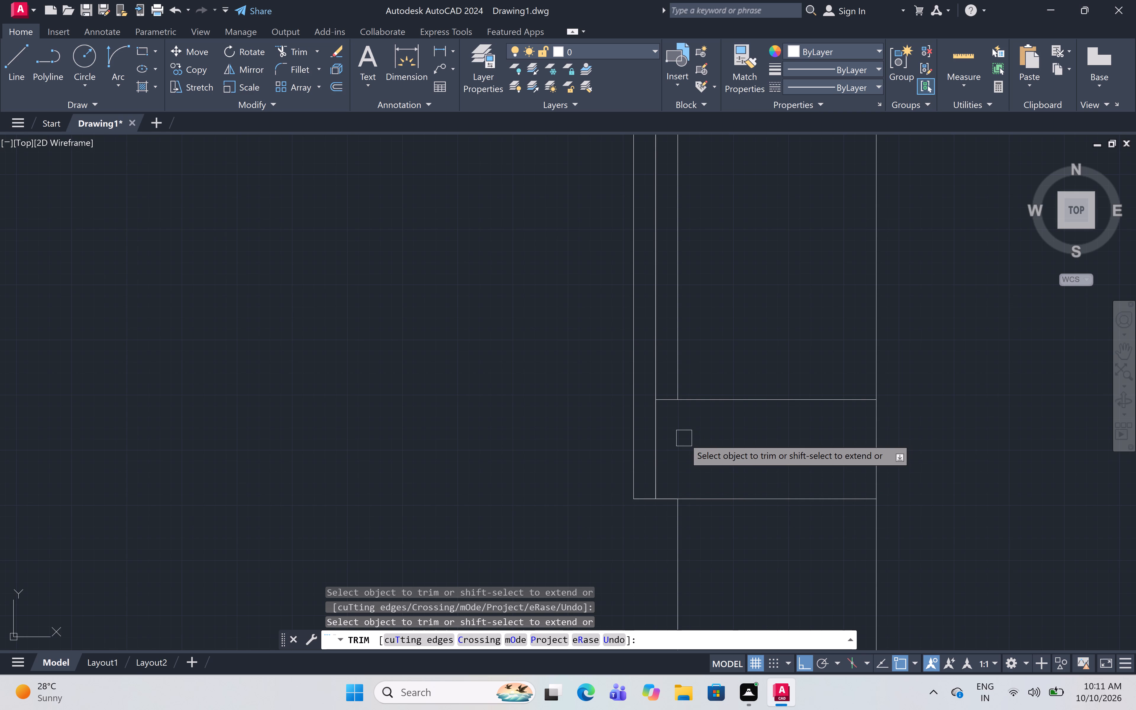
{"action": "left_click", "coordinate": [753, 405]}
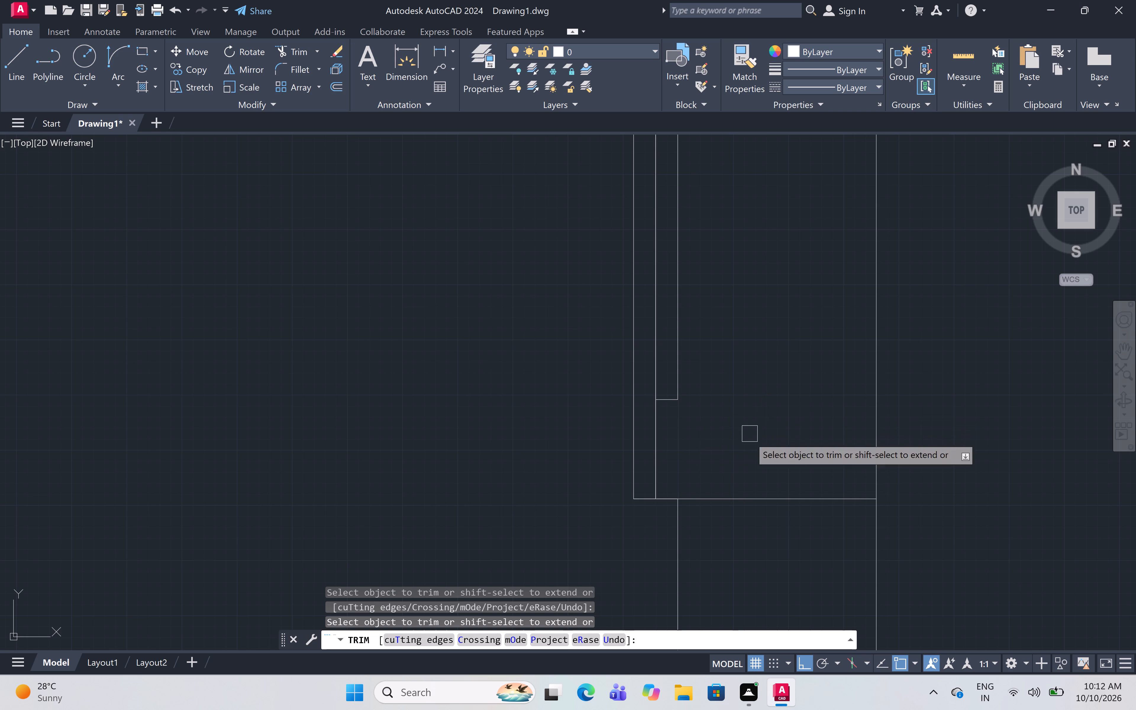
{"action": "left_click", "coordinate": [751, 502]}
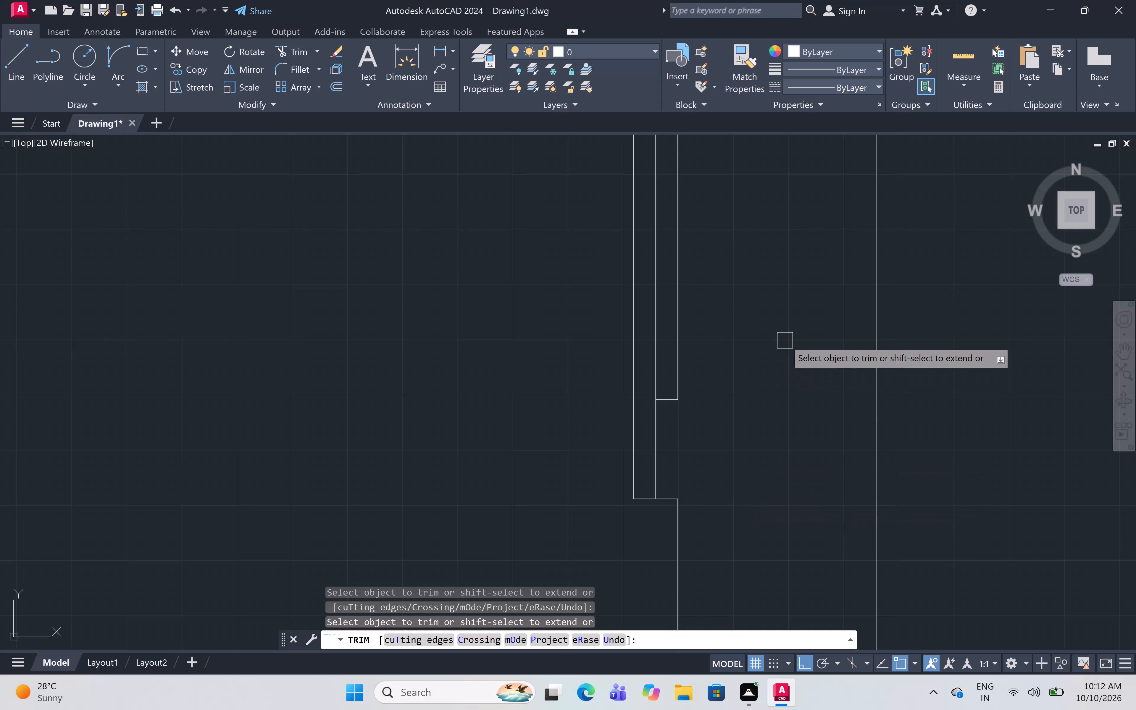
Trim the crossing lines where the southwest room's east partition meets the short wall between the two doors.
{"action": "scroll", "coordinate": [785, 340], "scroll_direction": "down", "scroll_amount": 5}
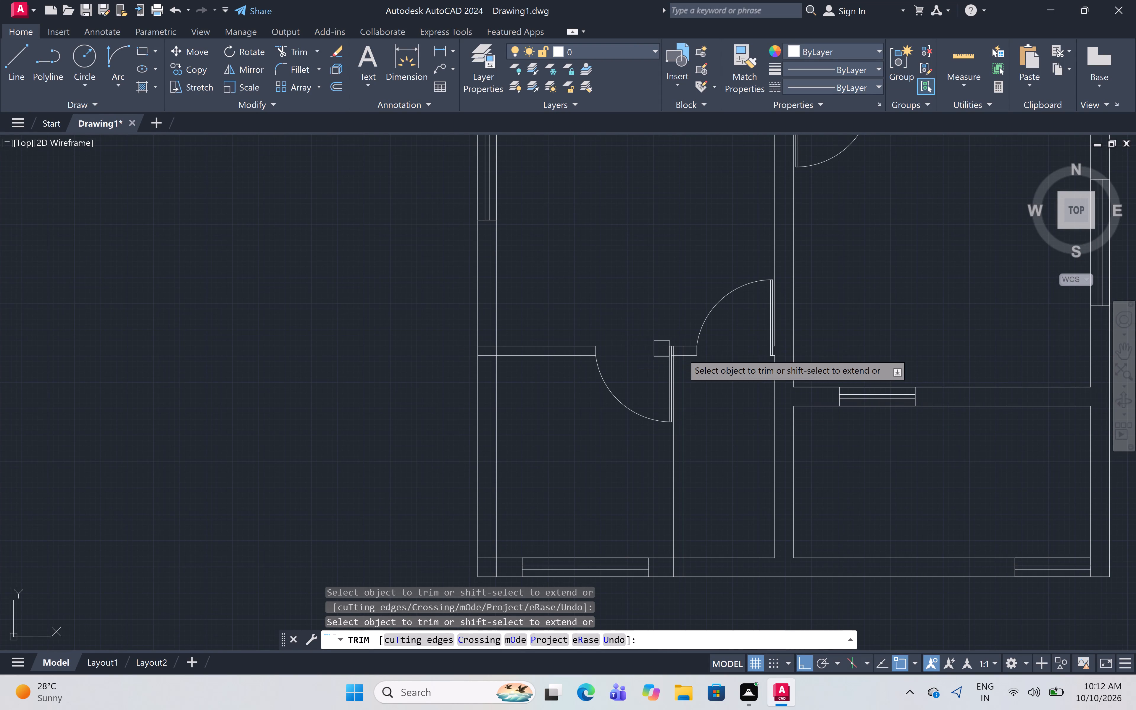
{"action": "scroll", "coordinate": [680, 347], "scroll_direction": "up", "scroll_amount": 3}
{"action": "scroll", "coordinate": [673, 372], "scroll_direction": "up", "scroll_amount": 3}
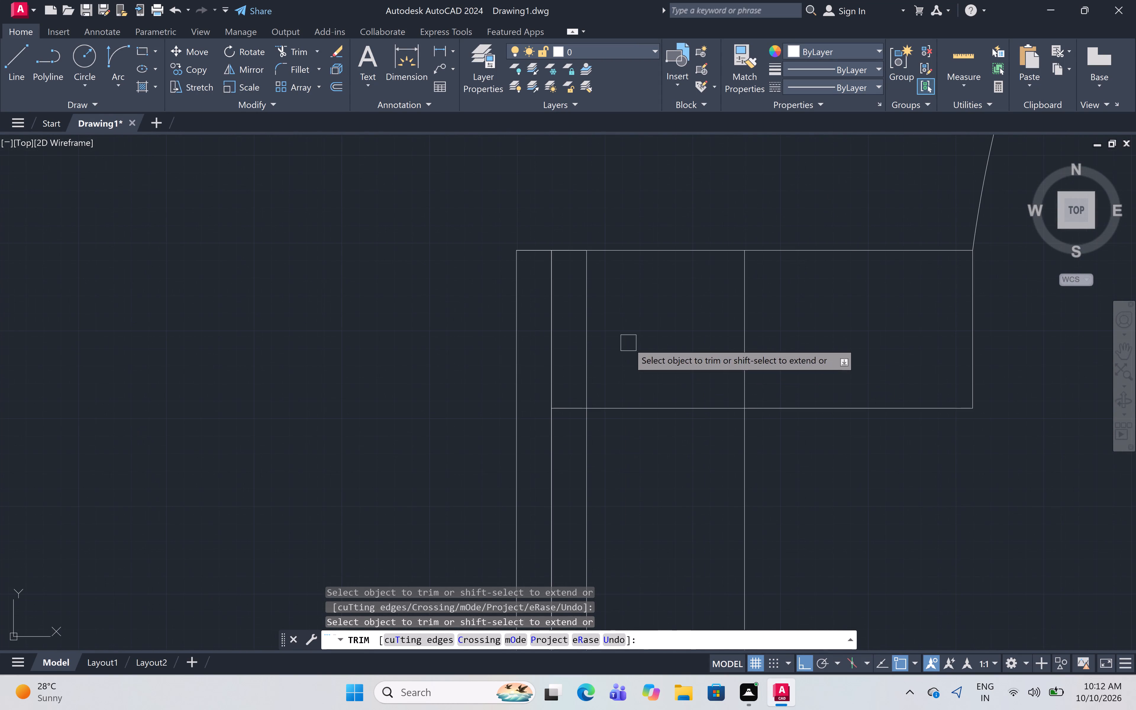
{"action": "left_click", "coordinate": [582, 359]}
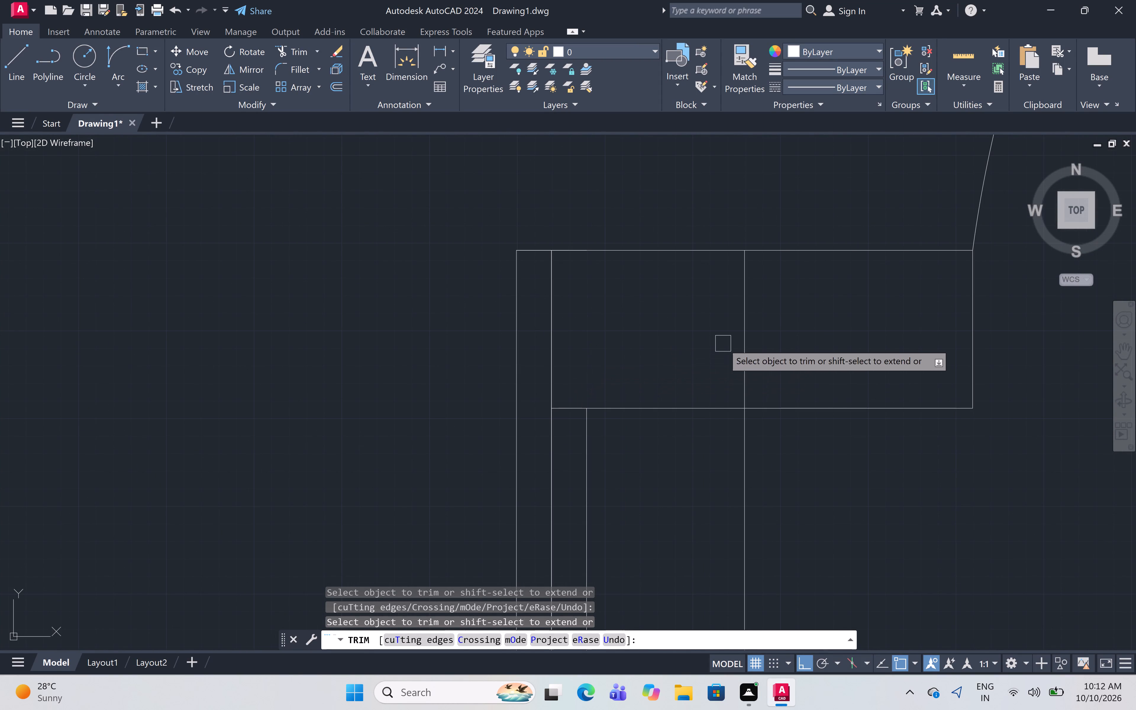
{"action": "left_click", "coordinate": [744, 356]}
{"action": "left_click", "coordinate": [705, 407]}
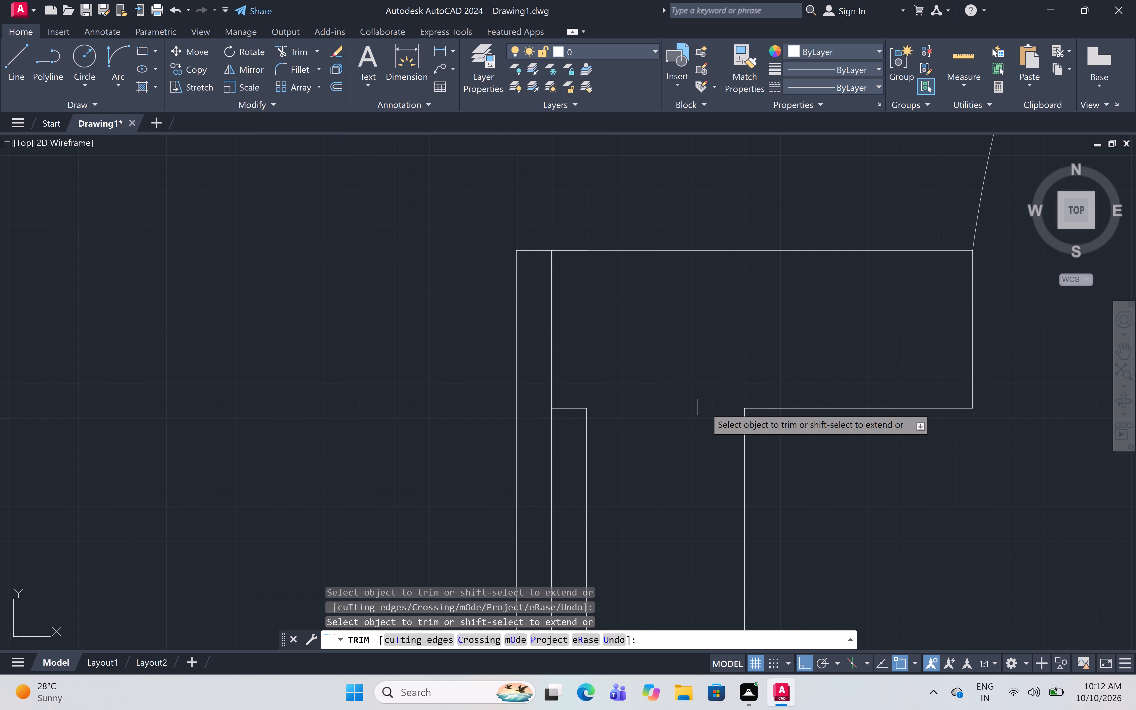
Trim the crossing lines where the southwest room's east partition meets the south outer wall.
{"action": "scroll", "coordinate": [696, 328], "scroll_direction": "down", "scroll_amount": 7}
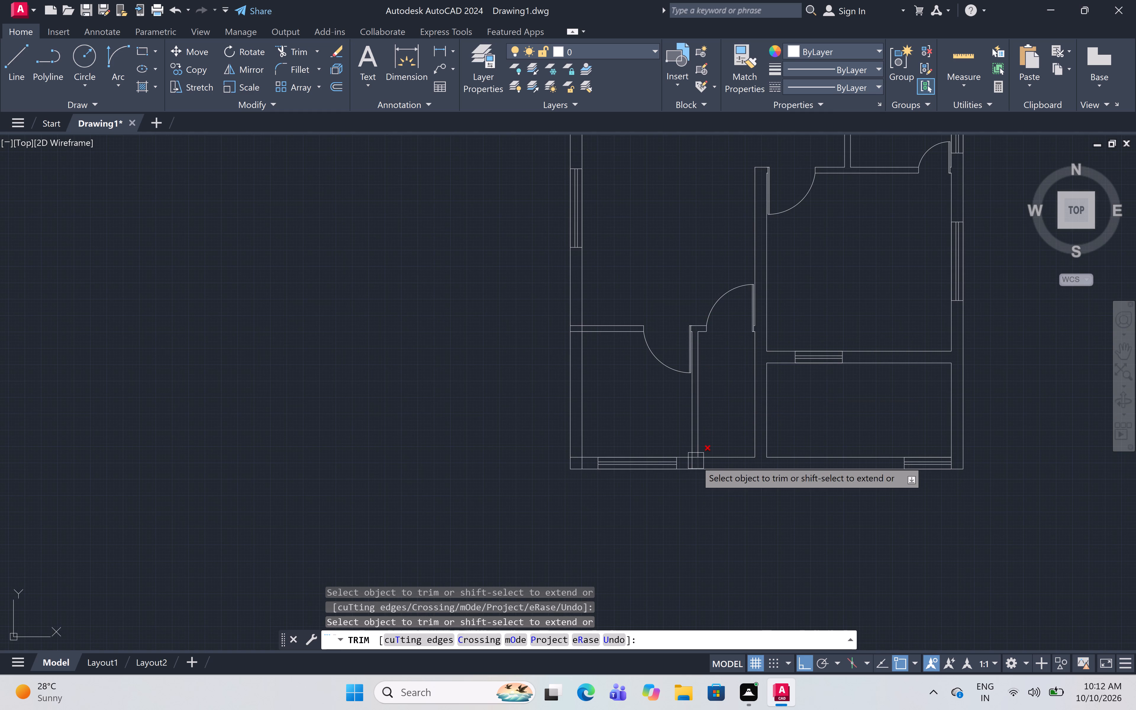
{"action": "scroll", "coordinate": [695, 463], "scroll_direction": "up", "scroll_amount": 6}
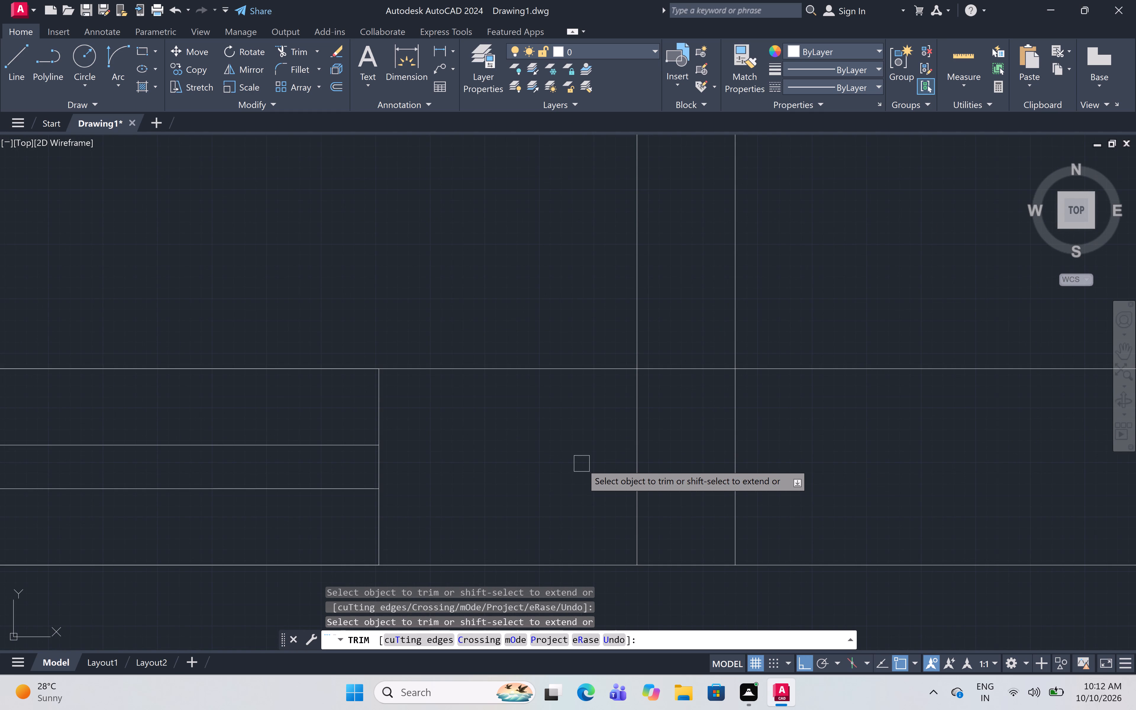
{"action": "left_click", "coordinate": [573, 464]}
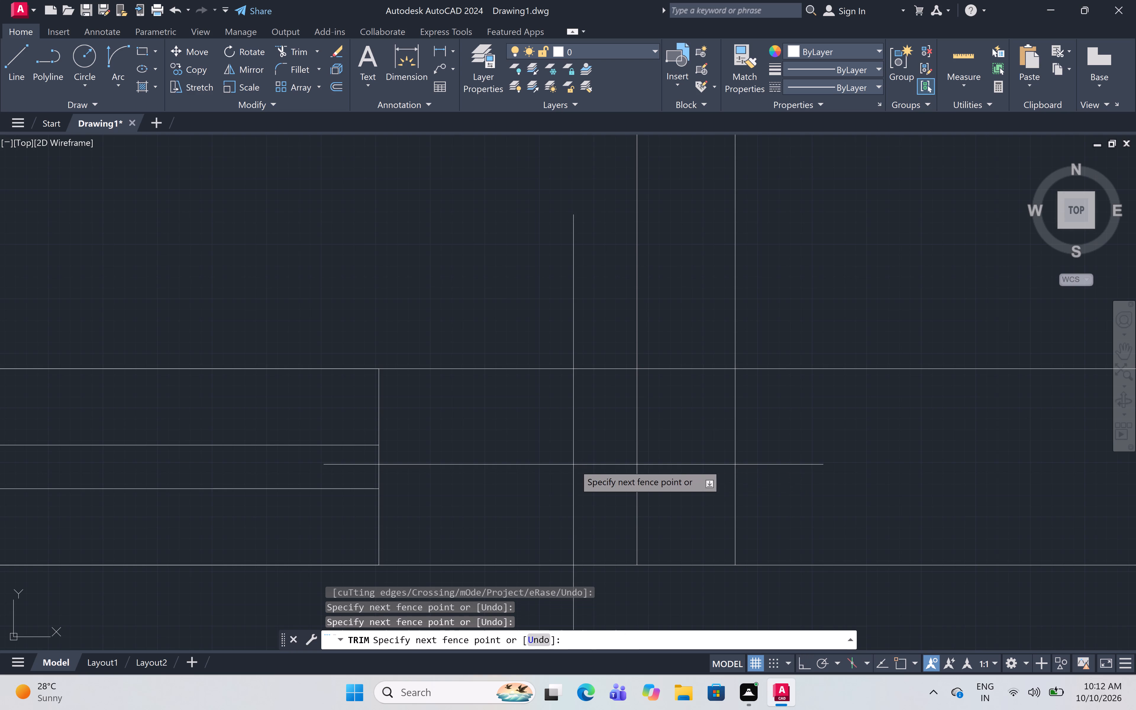
{"action": "left_click", "coordinate": [779, 463]}
{"action": "left_click", "coordinate": [697, 372]}
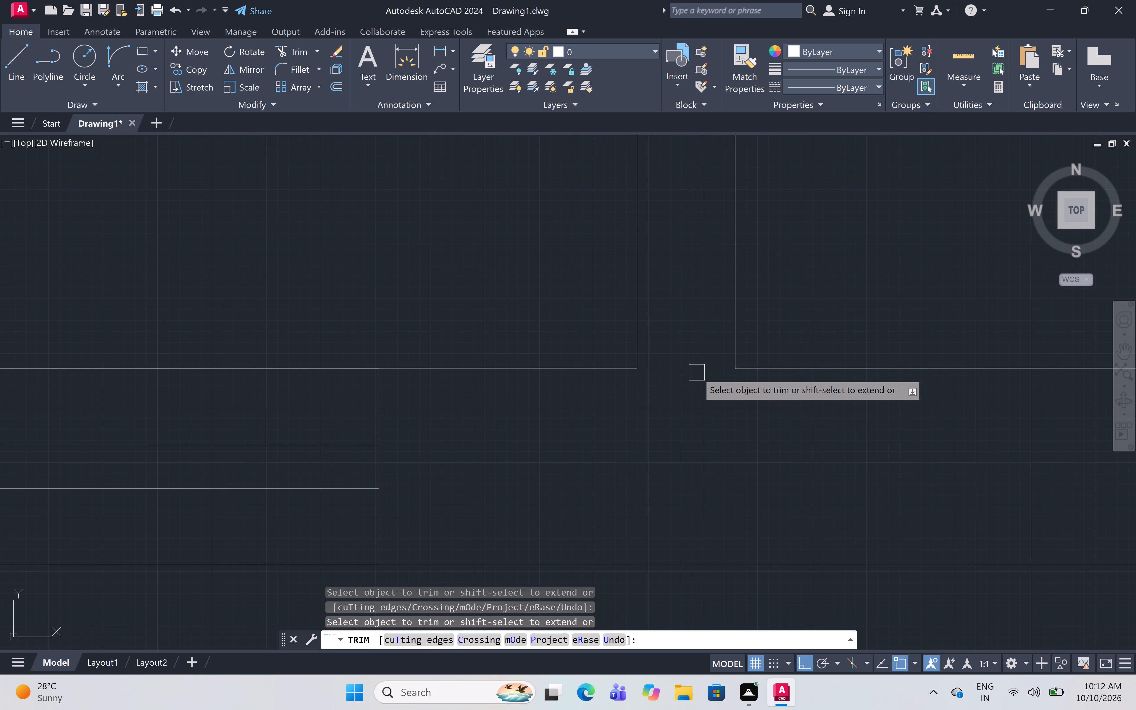
Trim the crossing lines inside the plan's southwest outer corner.
{"action": "scroll", "coordinate": [680, 456], "scroll_direction": "down", "scroll_amount": 6}
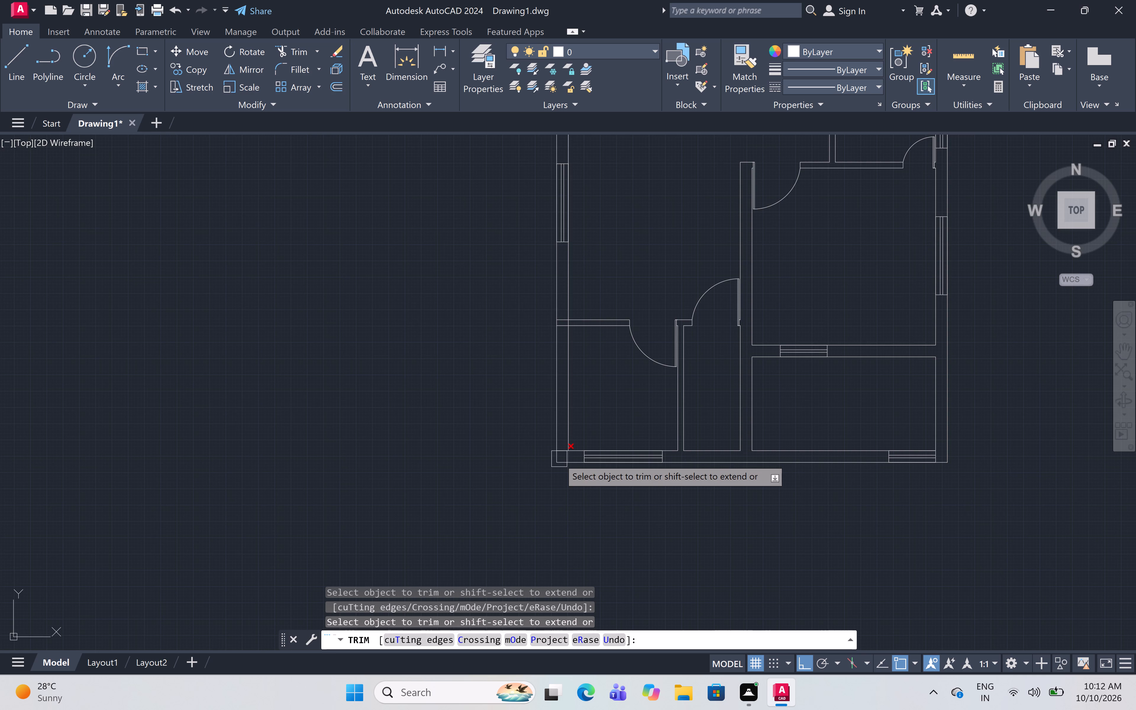
{"action": "scroll", "coordinate": [561, 454], "scroll_direction": "up", "scroll_amount": 4}
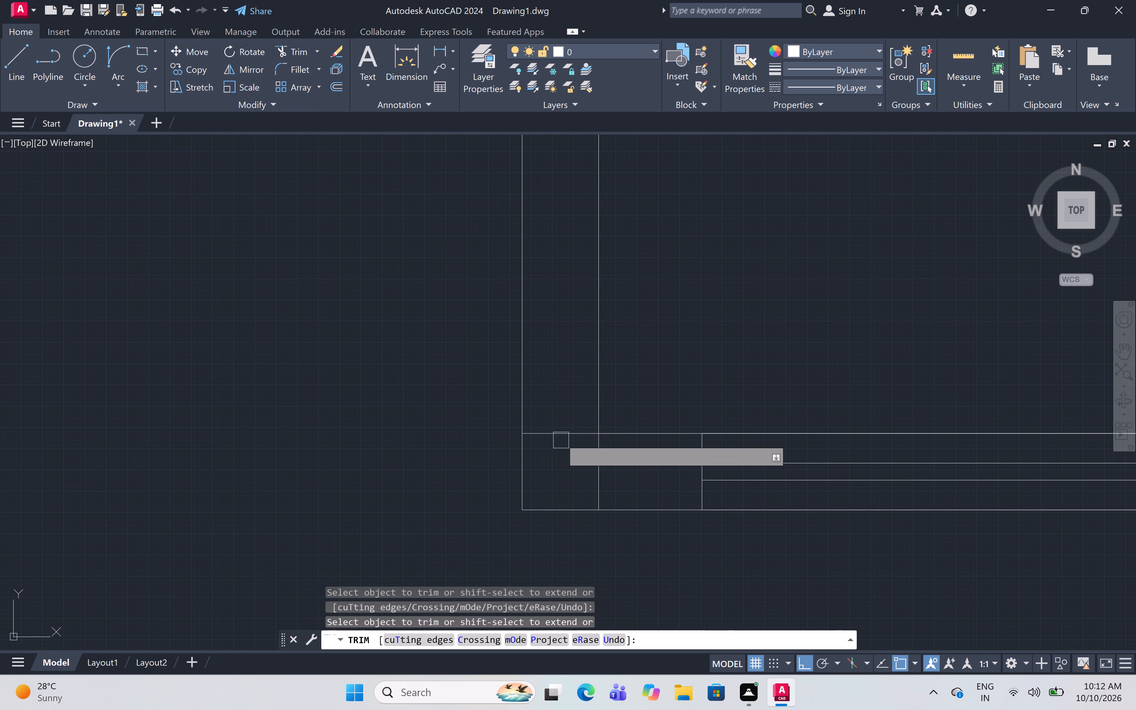
{"action": "left_click", "coordinate": [560, 438]}
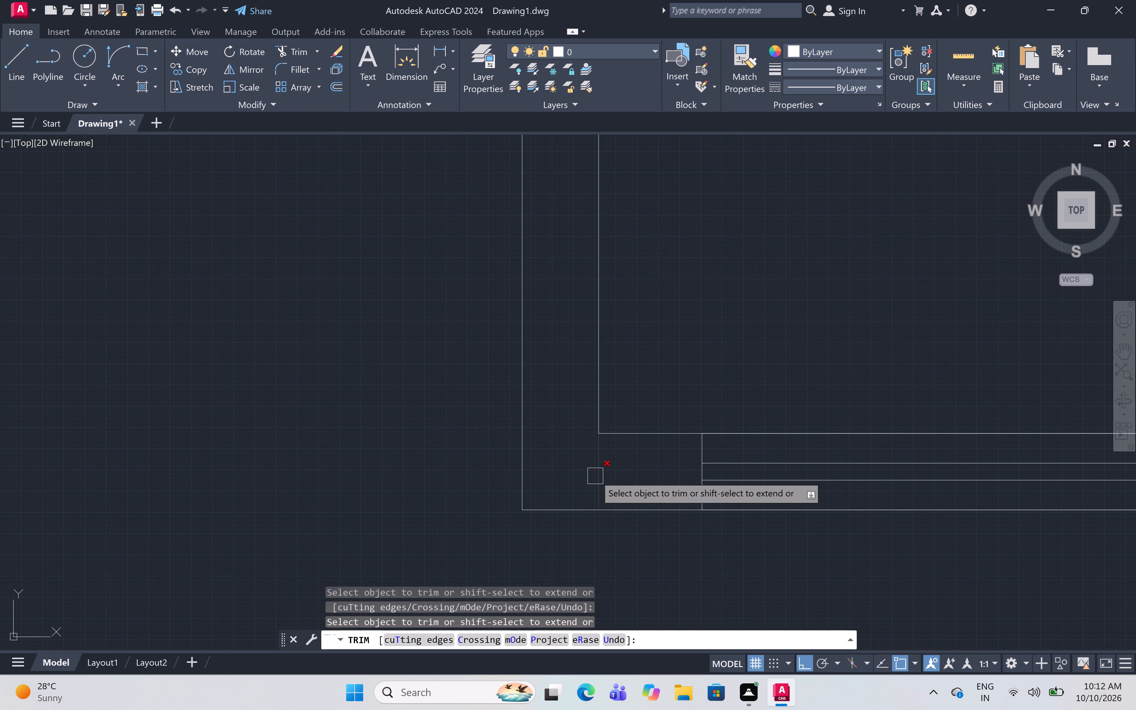
{"action": "left_click", "coordinate": [595, 476]}
Trim the crossing lines where the southwest room's north wall meets the west outer wall.
{"action": "scroll", "coordinate": [596, 476], "scroll_direction": "down", "scroll_amount": 5}
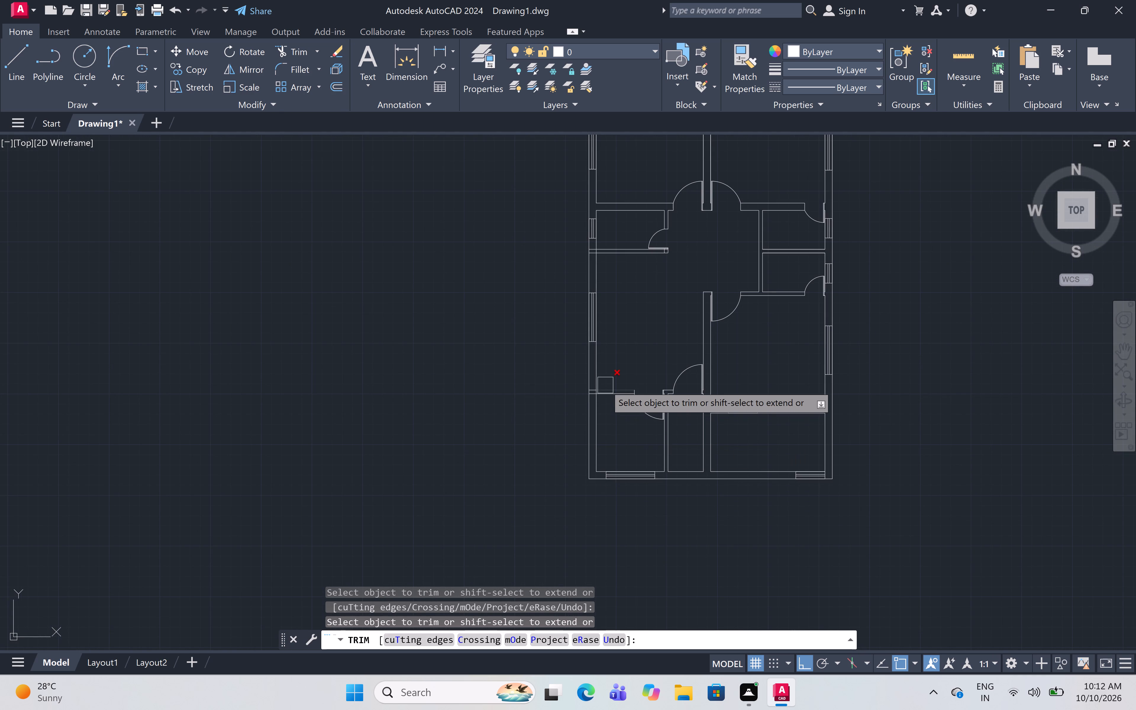
{"action": "scroll", "coordinate": [605, 385], "scroll_direction": "up", "scroll_amount": 2}
{"action": "scroll", "coordinate": [579, 401], "scroll_direction": "up", "scroll_amount": 3}
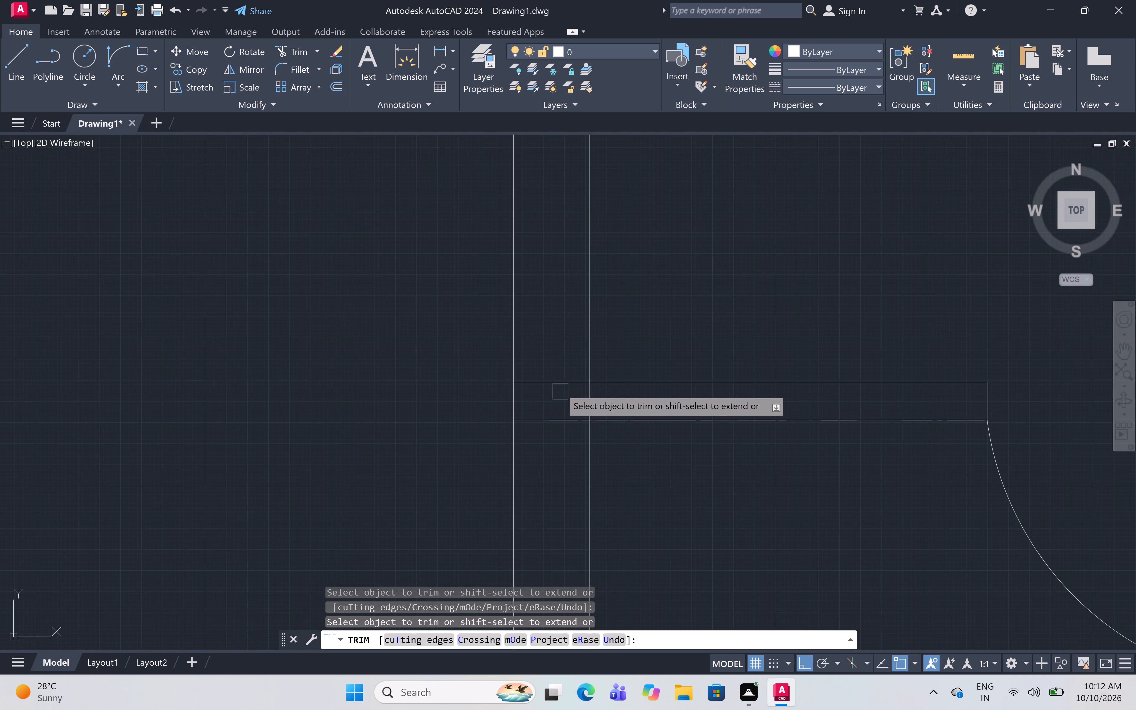
{"action": "left_click", "coordinate": [560, 384]}
{"action": "left_click", "coordinate": [553, 417]}
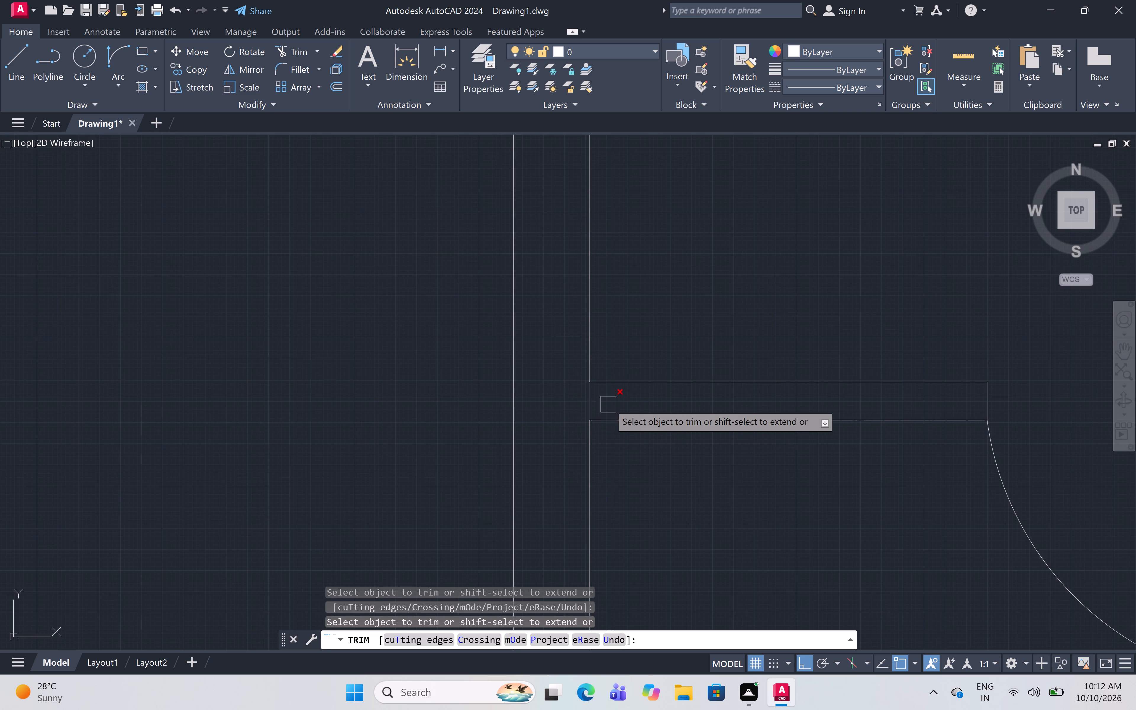
{"action": "left_click", "coordinate": [586, 400]}
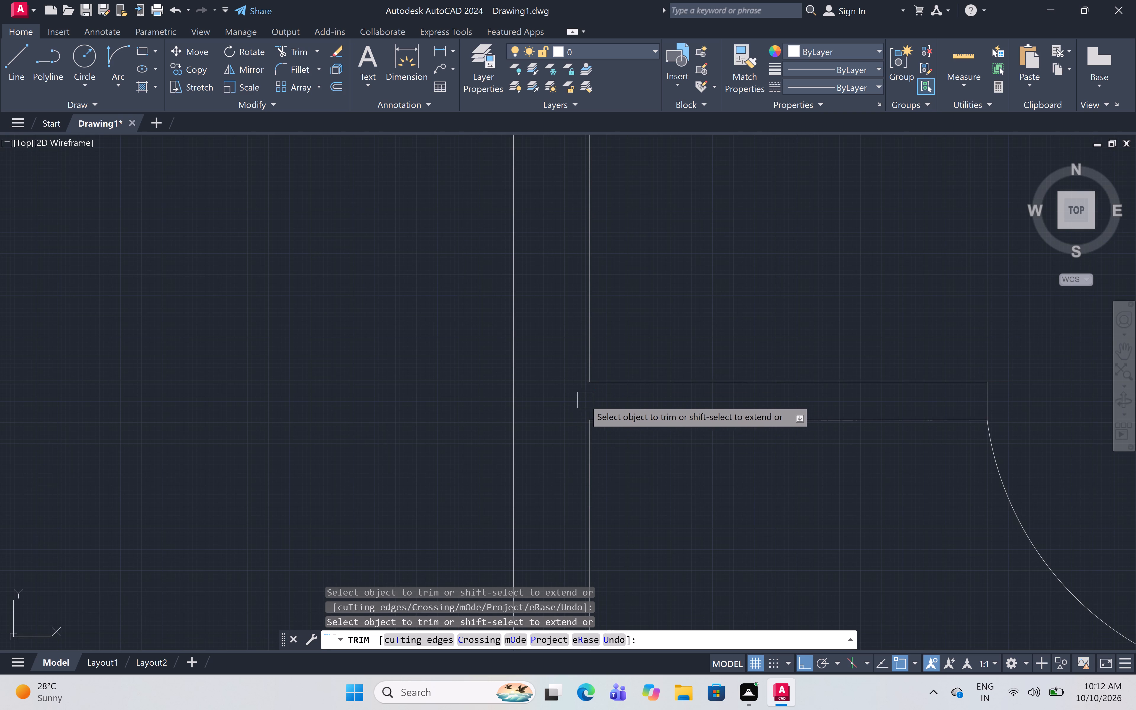
Trim the crossing lines where the small west room's south wall meets the west outer wall.
{"action": "scroll", "coordinate": [540, 409], "scroll_direction": "down", "scroll_amount": 3}
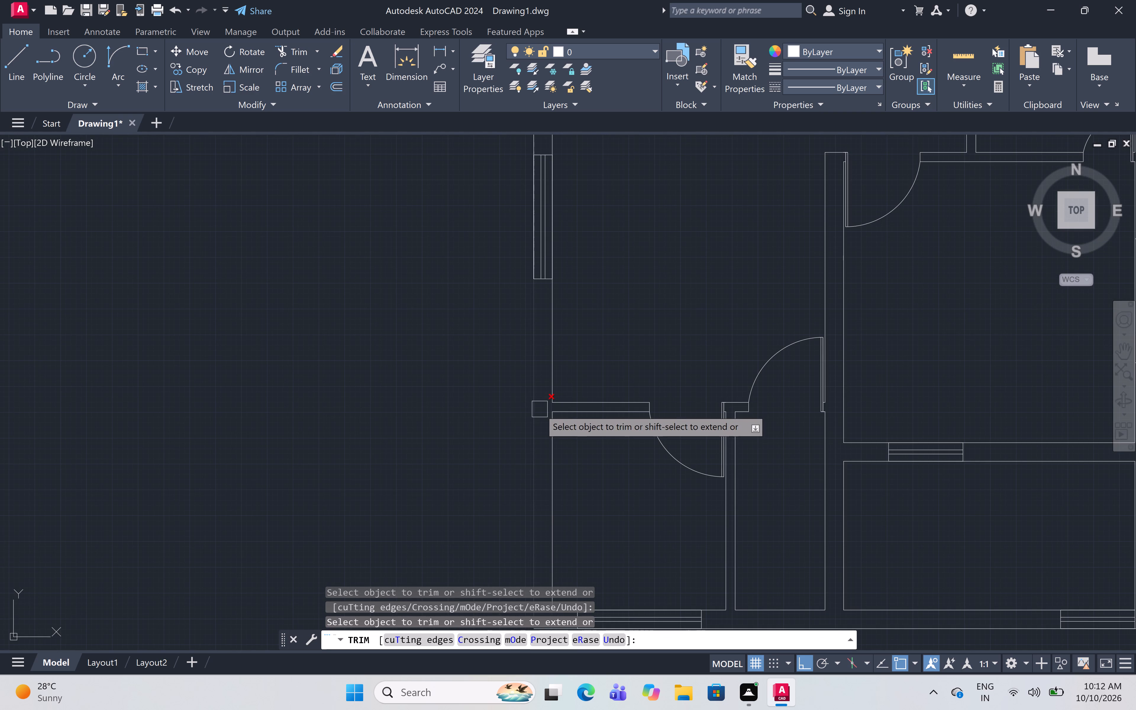
{"action": "scroll", "coordinate": [588, 444], "scroll_direction": "down", "scroll_amount": 1}
{"action": "middle_click_drag", "start_coordinate": [592, 464], "coordinate": [597, 570]}
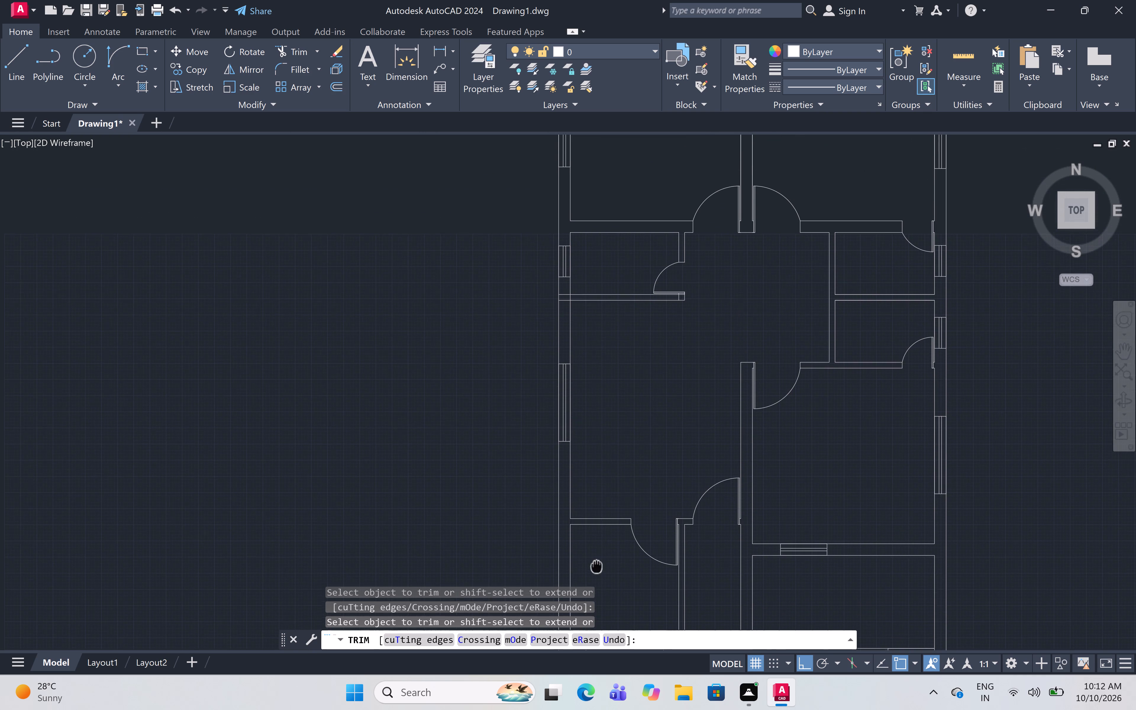
{"action": "middle_click_drag", "start_coordinate": [597, 570], "coordinate": [598, 595]}
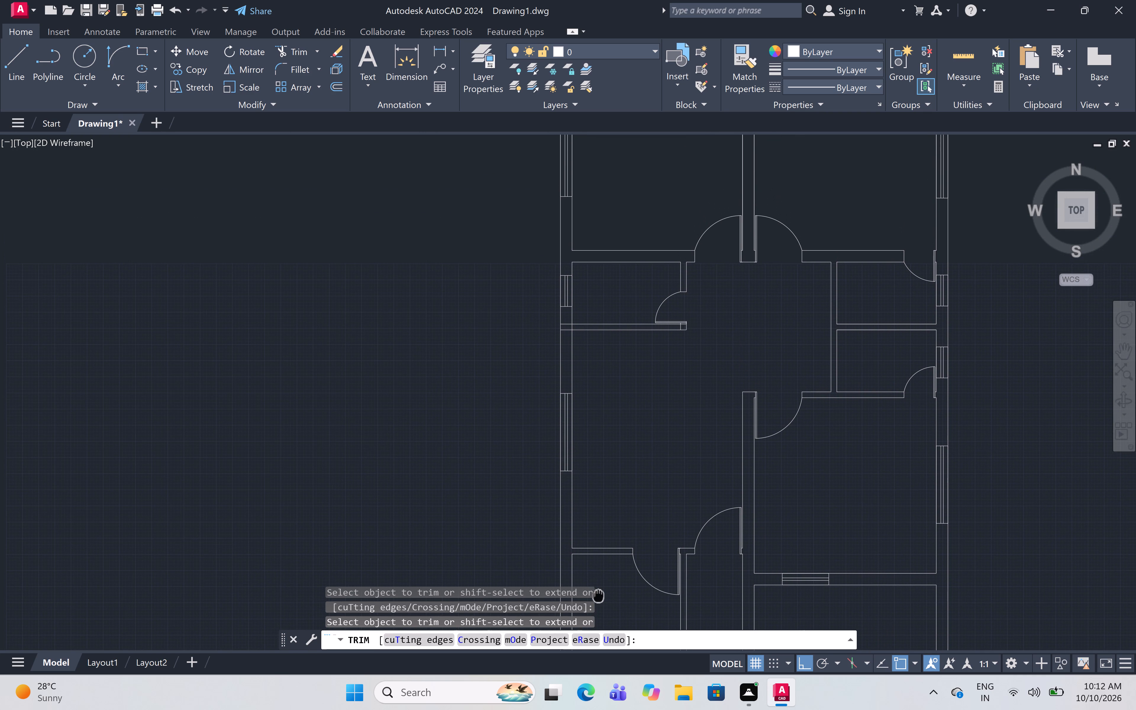
{"action": "middle_click_drag", "start_coordinate": [598, 595], "coordinate": [599, 596]}
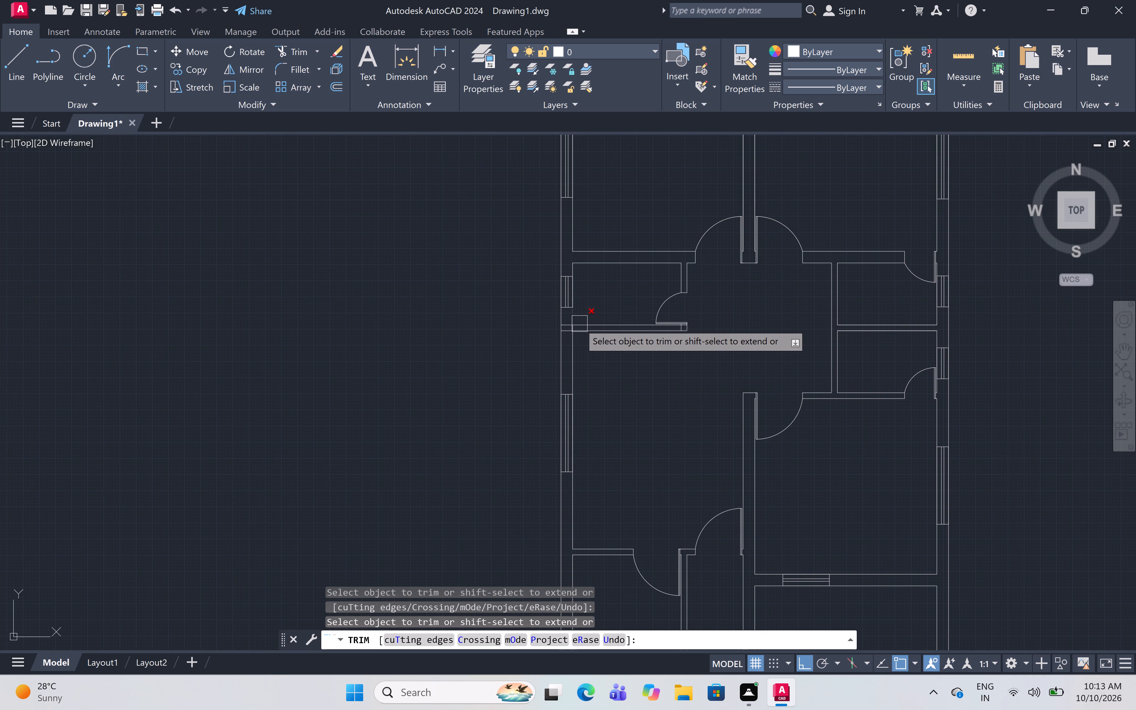
{"action": "scroll", "coordinate": [580, 324], "scroll_direction": "up", "scroll_amount": 5}
{"action": "left_click", "coordinate": [476, 337]}
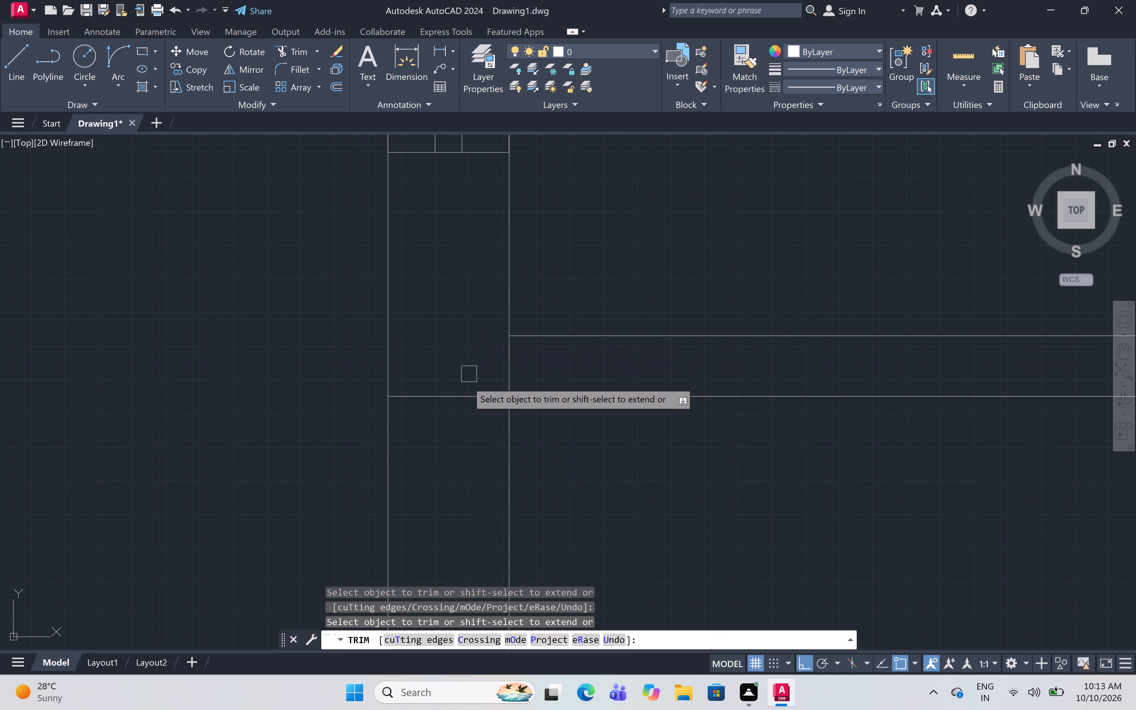
{"action": "left_click", "coordinate": [467, 392]}
{"action": "left_click", "coordinate": [517, 372]}
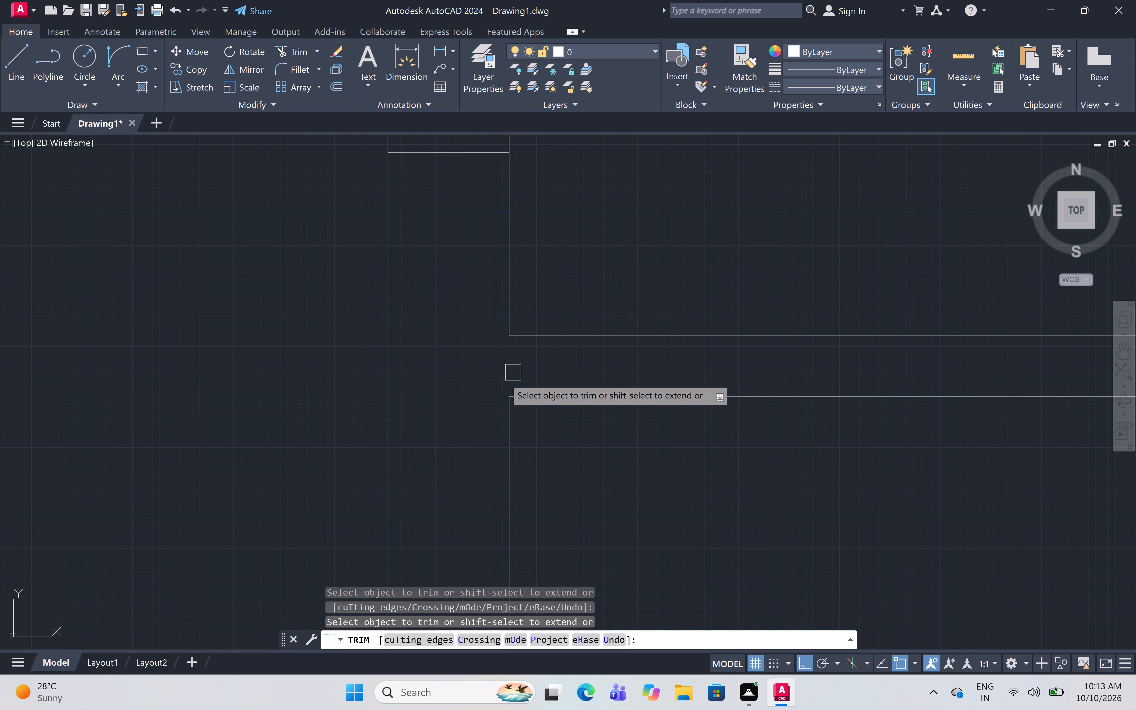
{"action": "scroll", "coordinate": [451, 386], "scroll_direction": "down", "scroll_amount": 4}
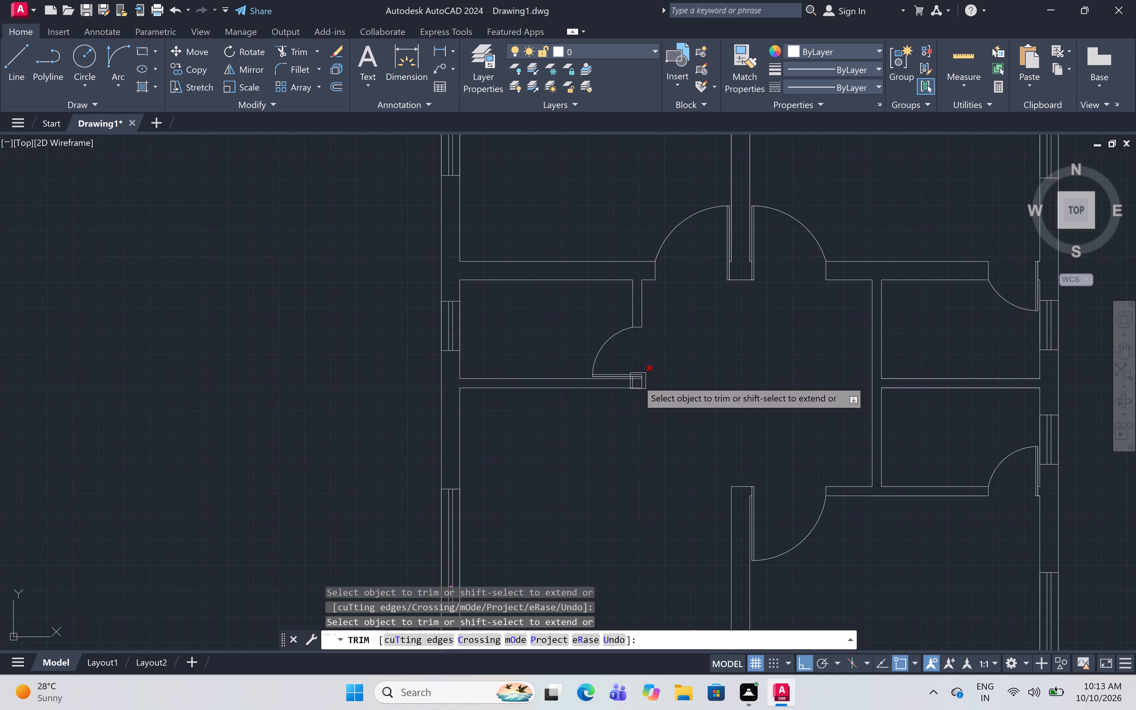
Trim the leftover lines inside the end of the small west room's south wall, beside its door.
{"action": "scroll", "coordinate": [638, 381], "scroll_direction": "up", "scroll_amount": 4}
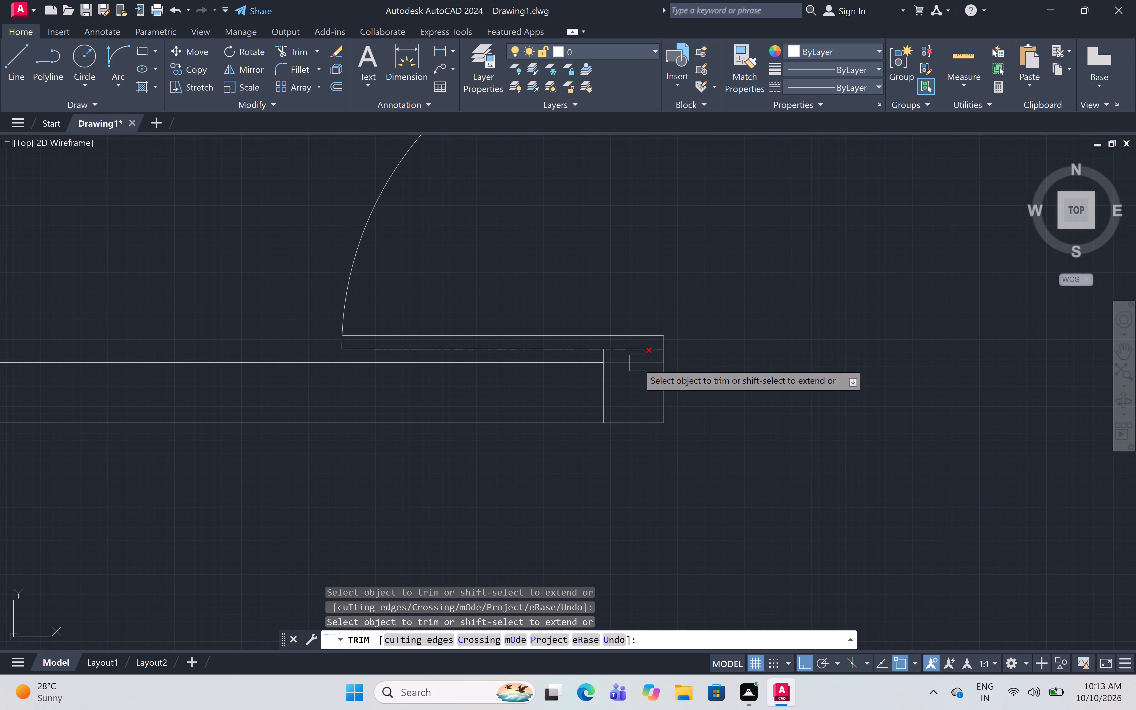
{"action": "left_click", "coordinate": [636, 367]}
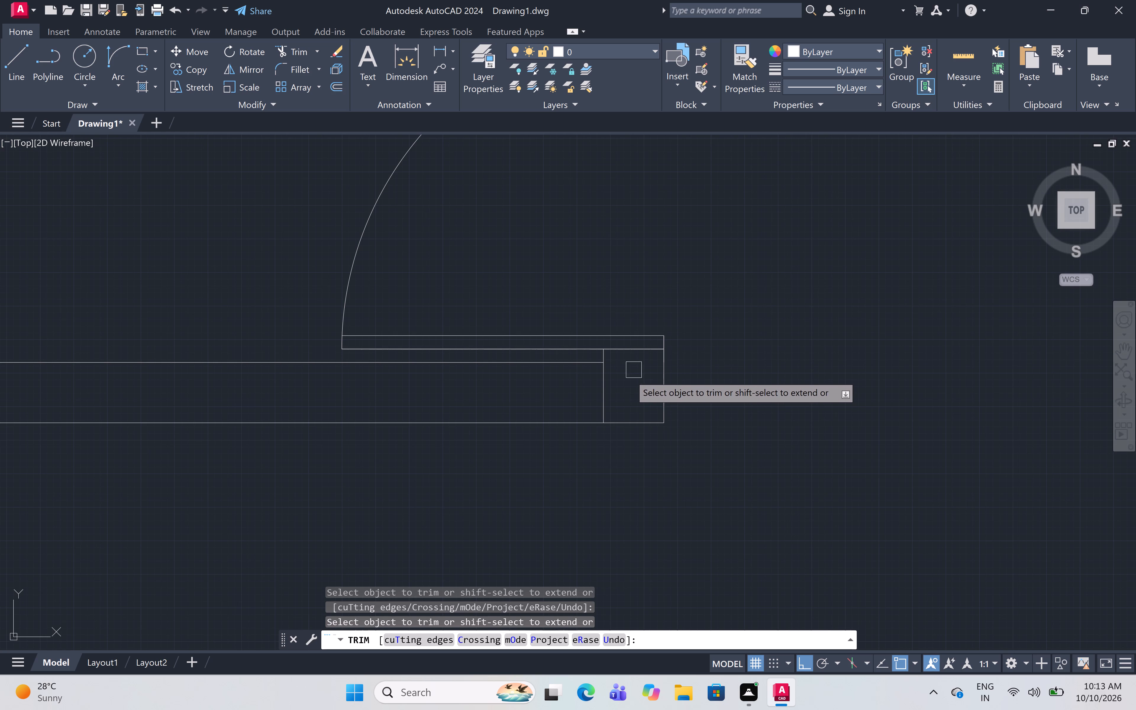
{"action": "left_click", "coordinate": [609, 396]}
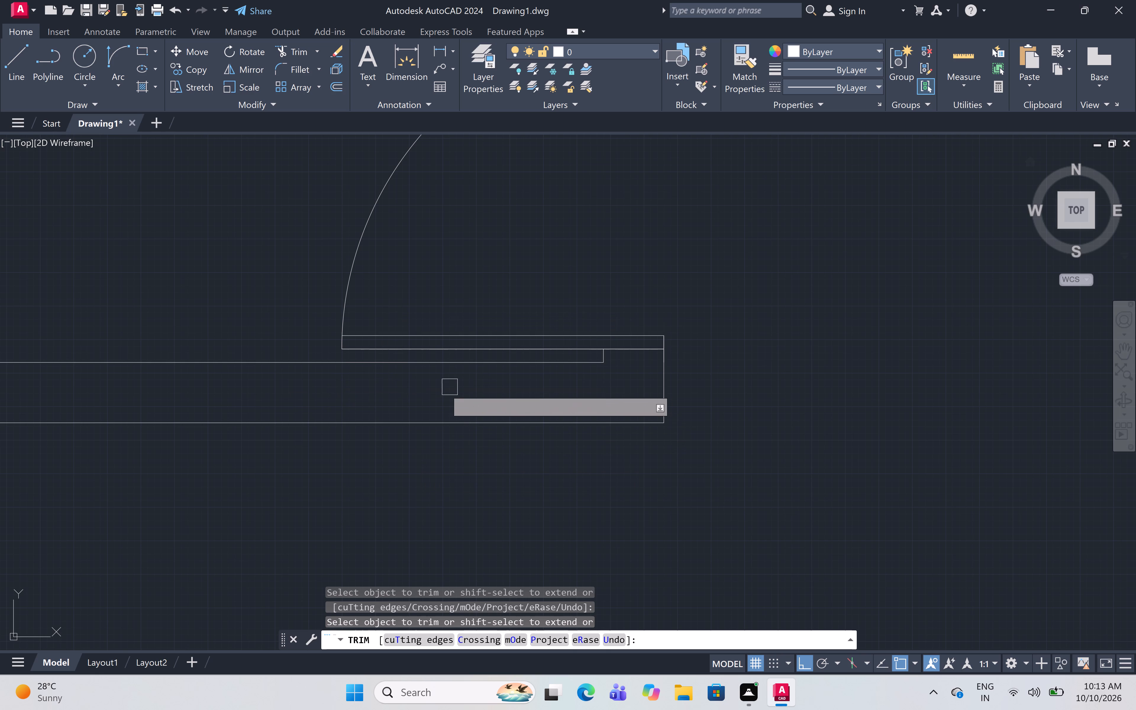
{"action": "scroll", "coordinate": [341, 364], "scroll_direction": "down", "scroll_amount": 3}
{"action": "scroll", "coordinate": [451, 311], "scroll_direction": "down", "scroll_amount": 1}
{"action": "middle_click_drag", "start_coordinate": [452, 309], "coordinate": [508, 337]}
{"action": "scroll", "coordinate": [508, 337], "scroll_direction": "down", "scroll_amount": 2}
{"action": "middle_click_drag", "start_coordinate": [508, 338], "coordinate": [515, 327]}
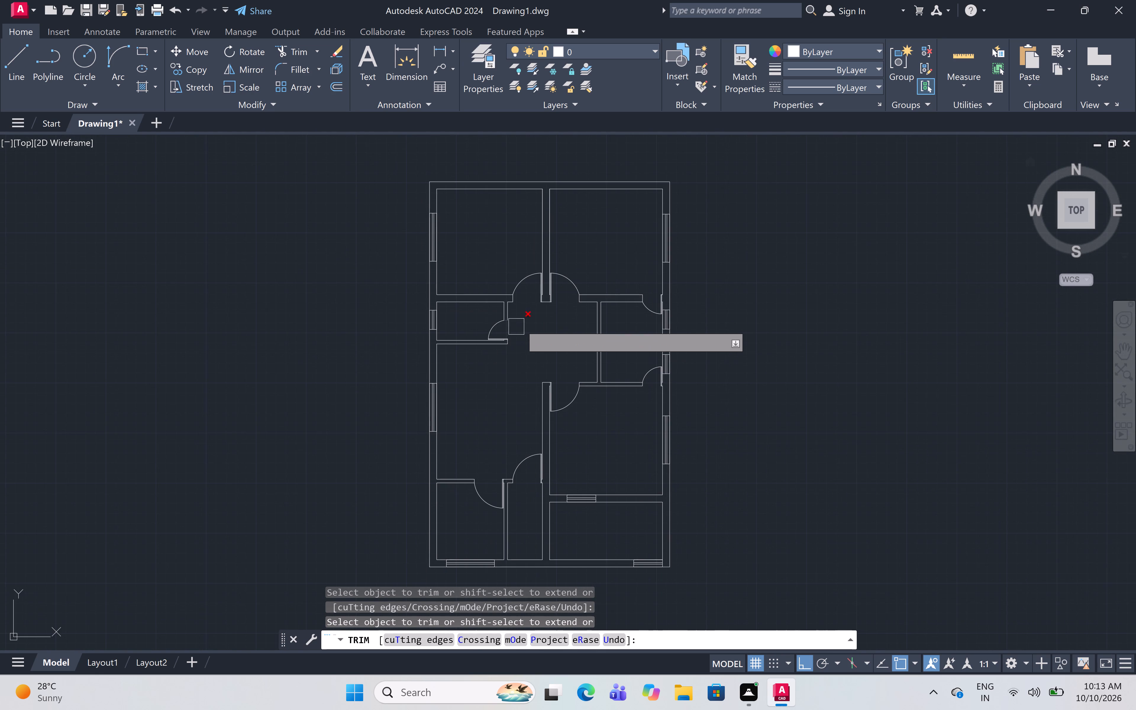
{"action": "key", "text": "Escape"}
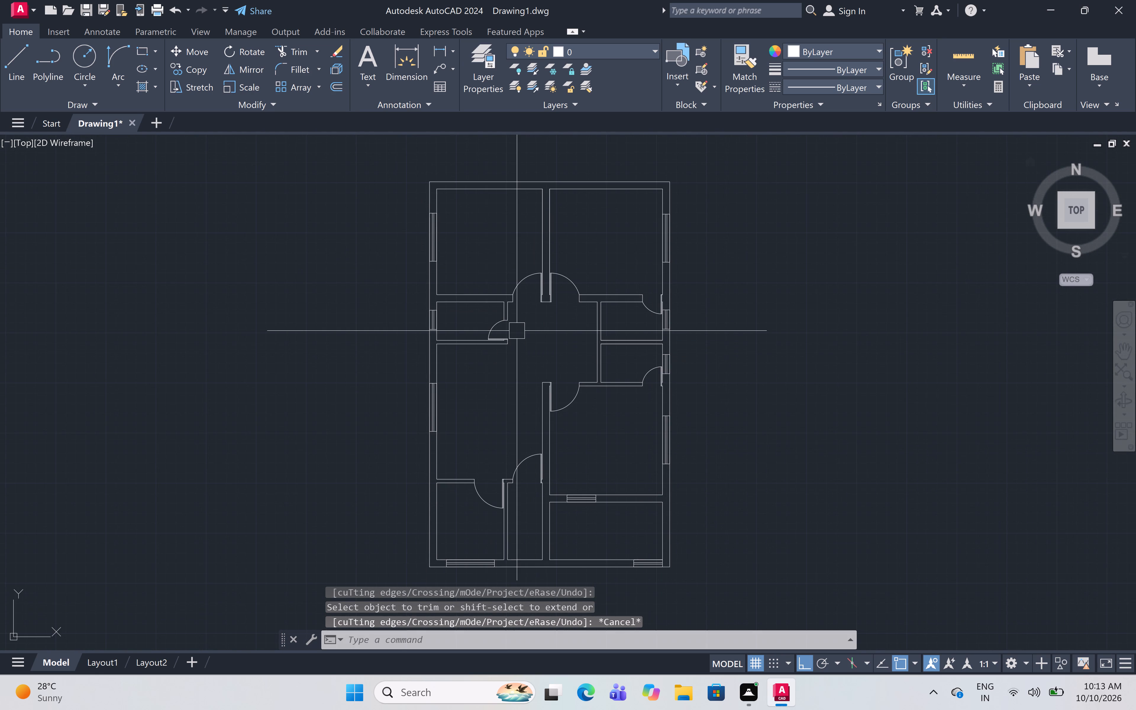
Draw two 9" lines across the south outer wall, one at each side of the passage between the southern rooms.
{"action": "middle_click_drag", "start_coordinate": [478, 544], "coordinate": [504, 410]}
{"action": "scroll", "coordinate": [533, 431], "scroll_direction": "up", "scroll_amount": 2}
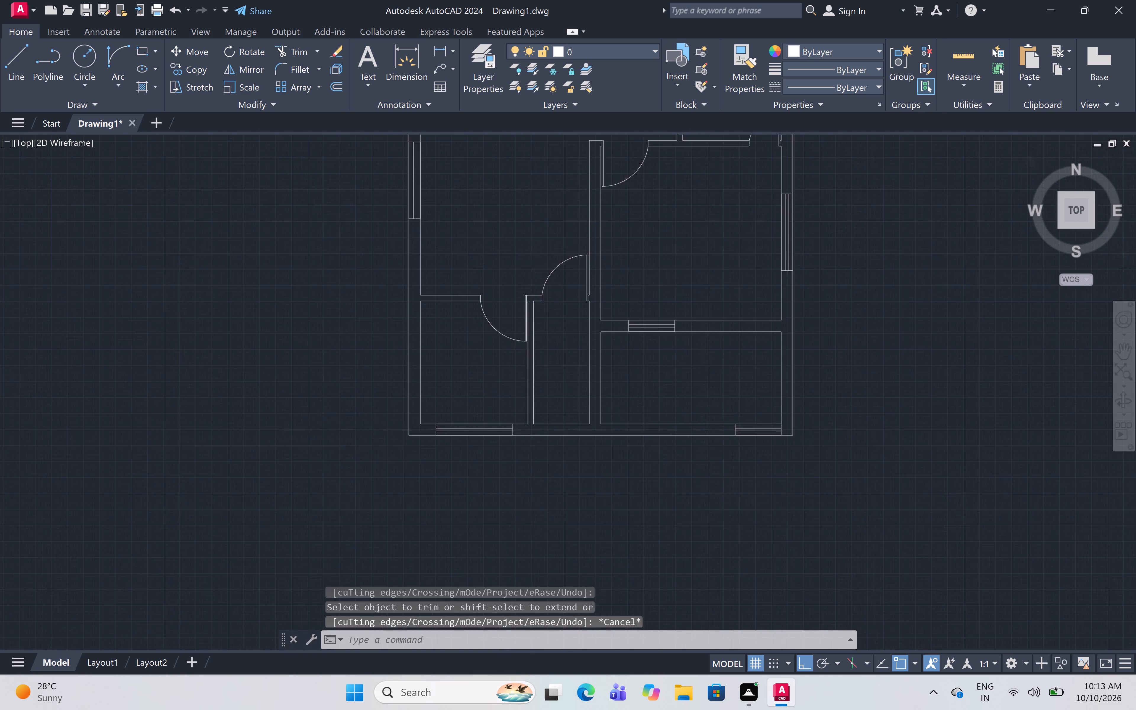
{"action": "scroll", "coordinate": [533, 431], "scroll_direction": "up", "scroll_amount": 2}
{"action": "type", "text": "l"}
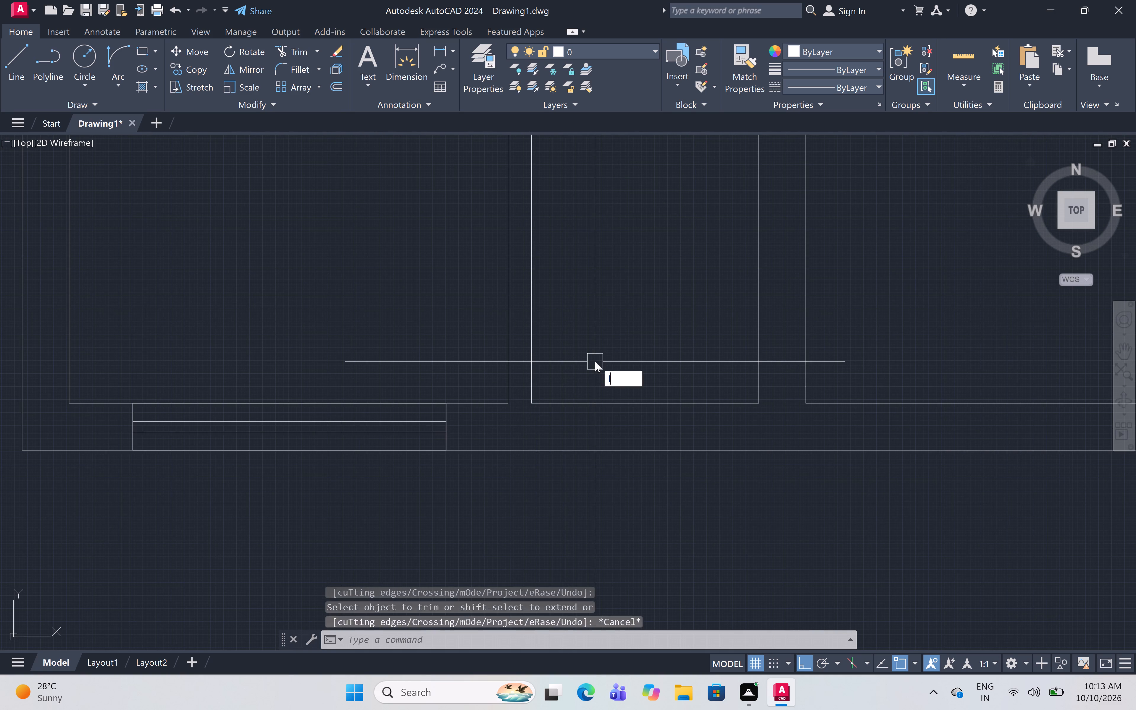
{"action": "key", "text": "space"}
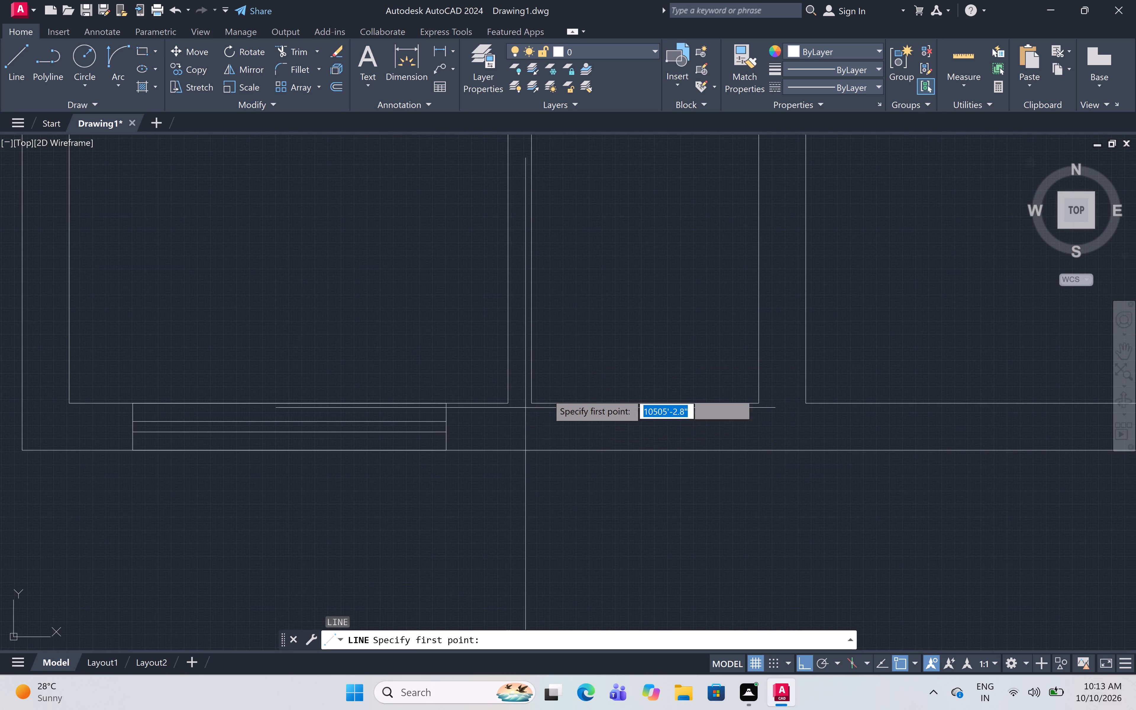
{"action": "left_click", "coordinate": [531, 404]}
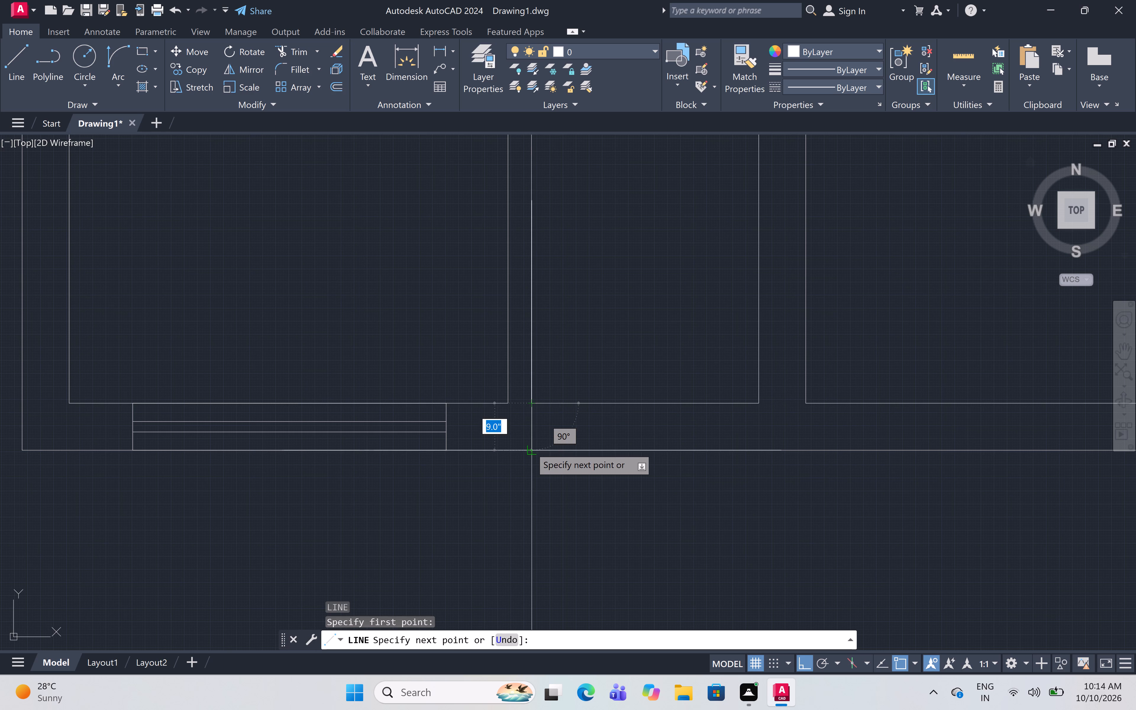
{"action": "left_click", "coordinate": [530, 448]}
{"action": "key", "text": "space"}
{"action": "key", "text": "space"}
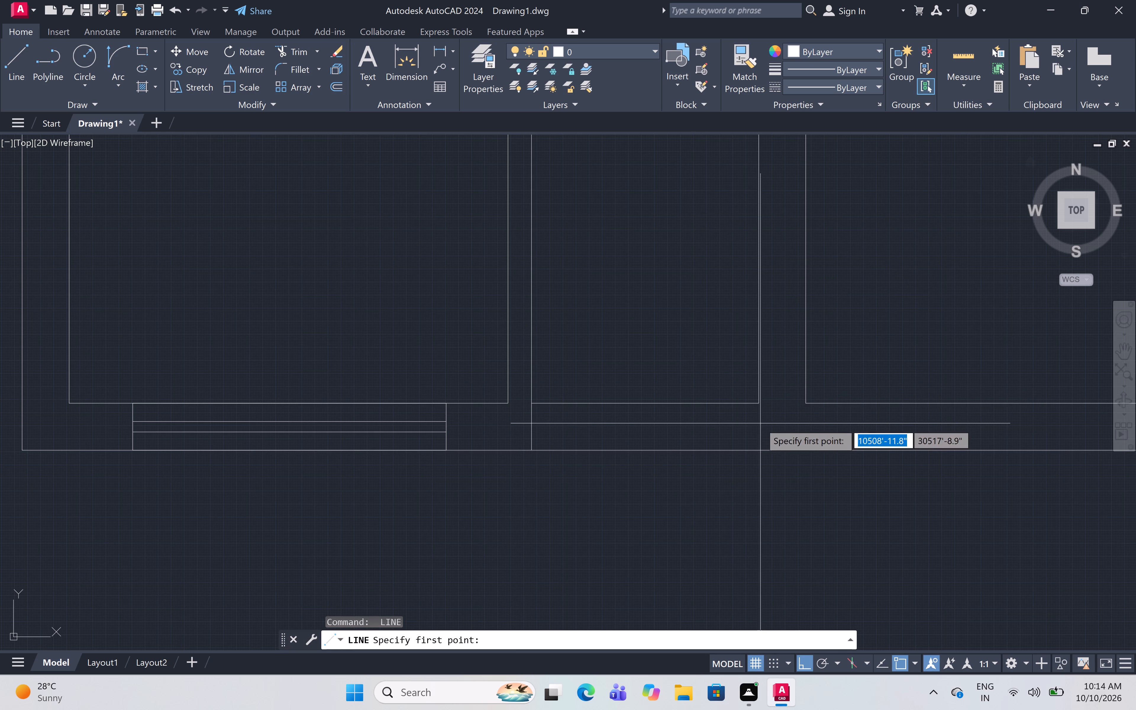
{"action": "left_click", "coordinate": [763, 402]}
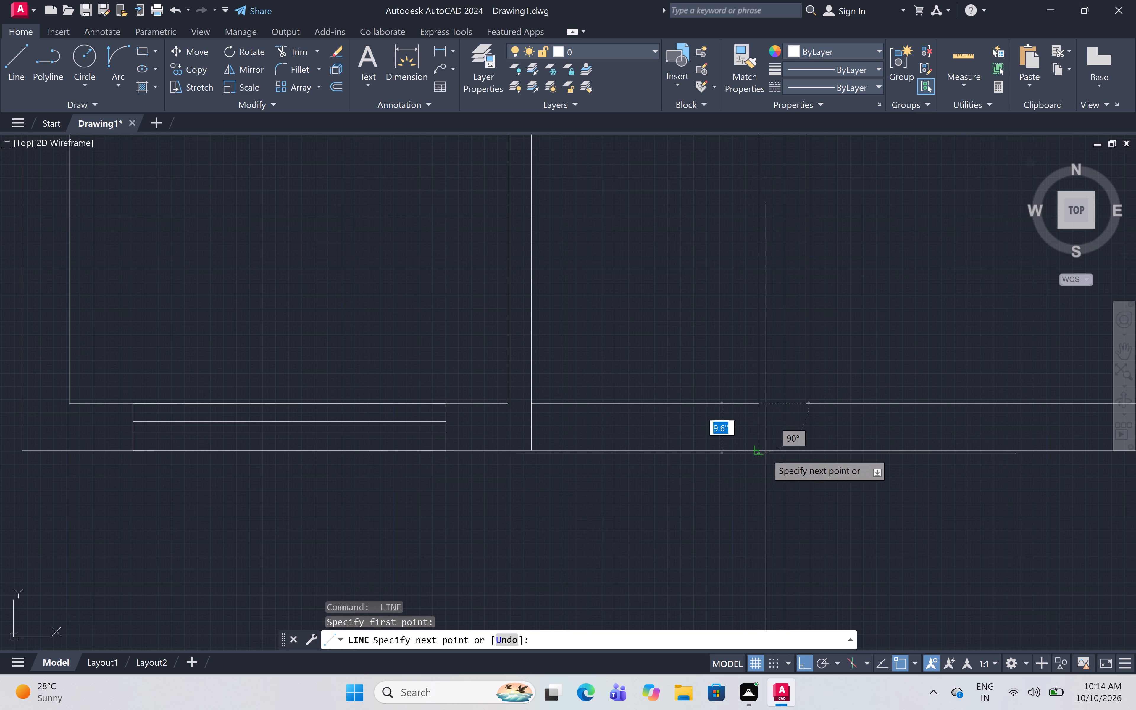
{"action": "left_click", "coordinate": [761, 452]}
{"action": "key", "text": "Escape"}
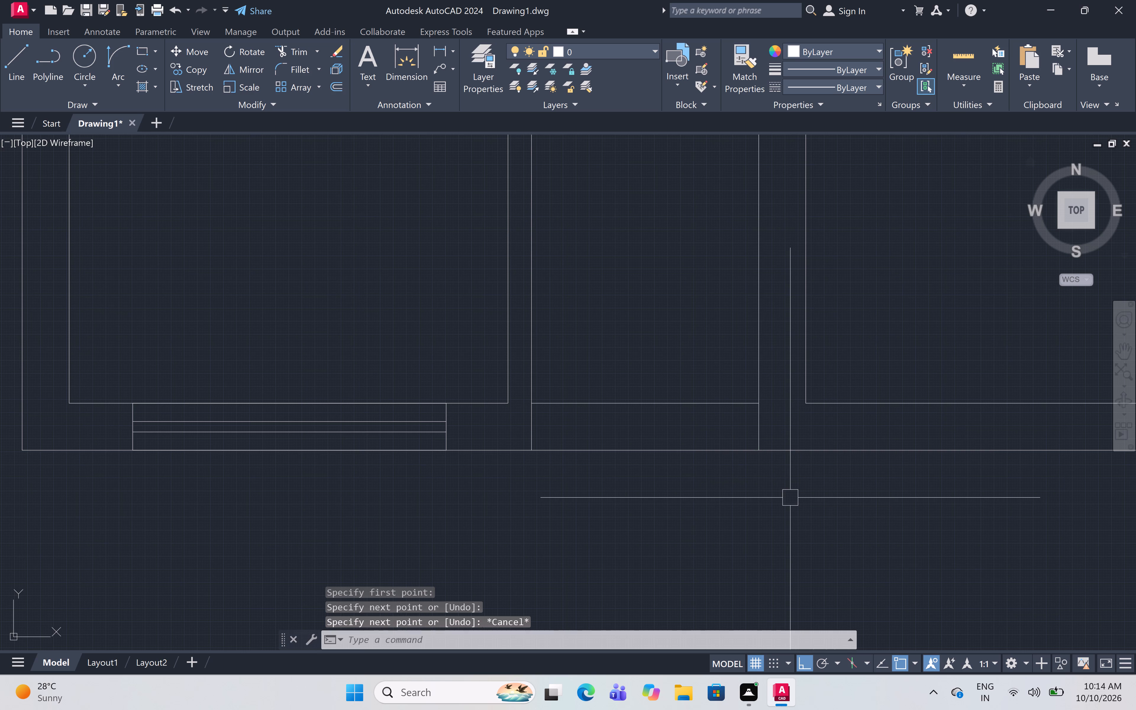
Trim the south outer wall's inner and outer lines between the two closing lines to open the passage's south end.
{"action": "type", "text": "t"}
{"action": "key", "text": "space"}
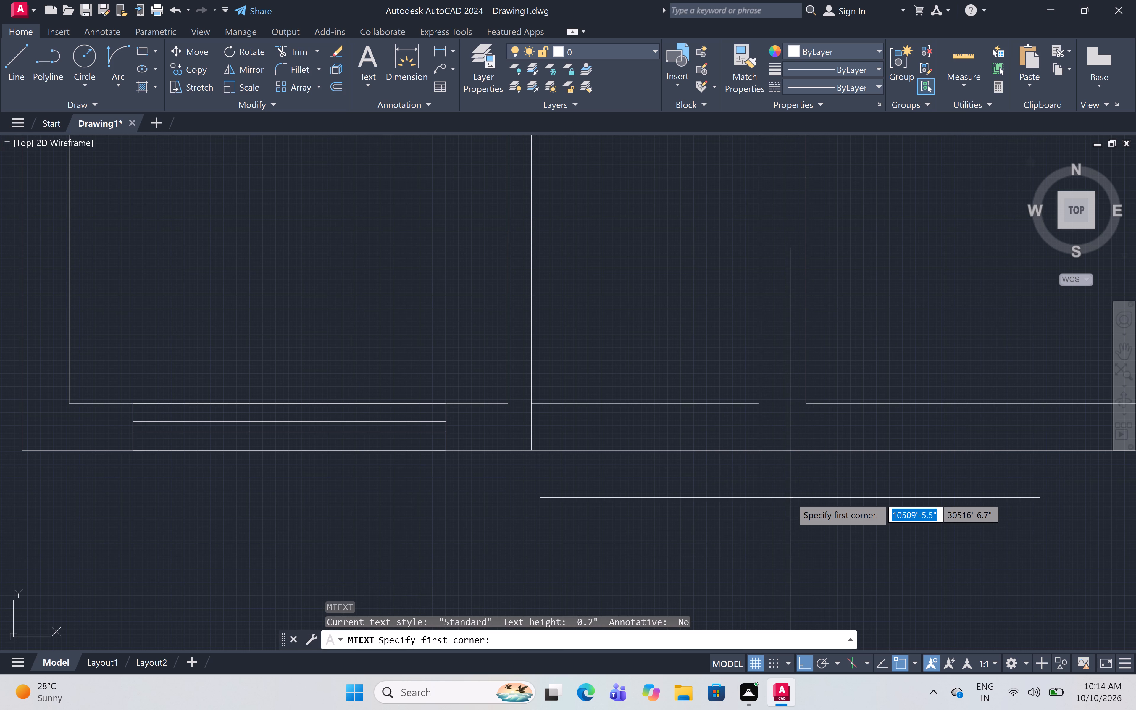
{"action": "key", "text": "Escape"}
{"action": "type", "text": "tr"}
{"action": "key", "text": "space"}
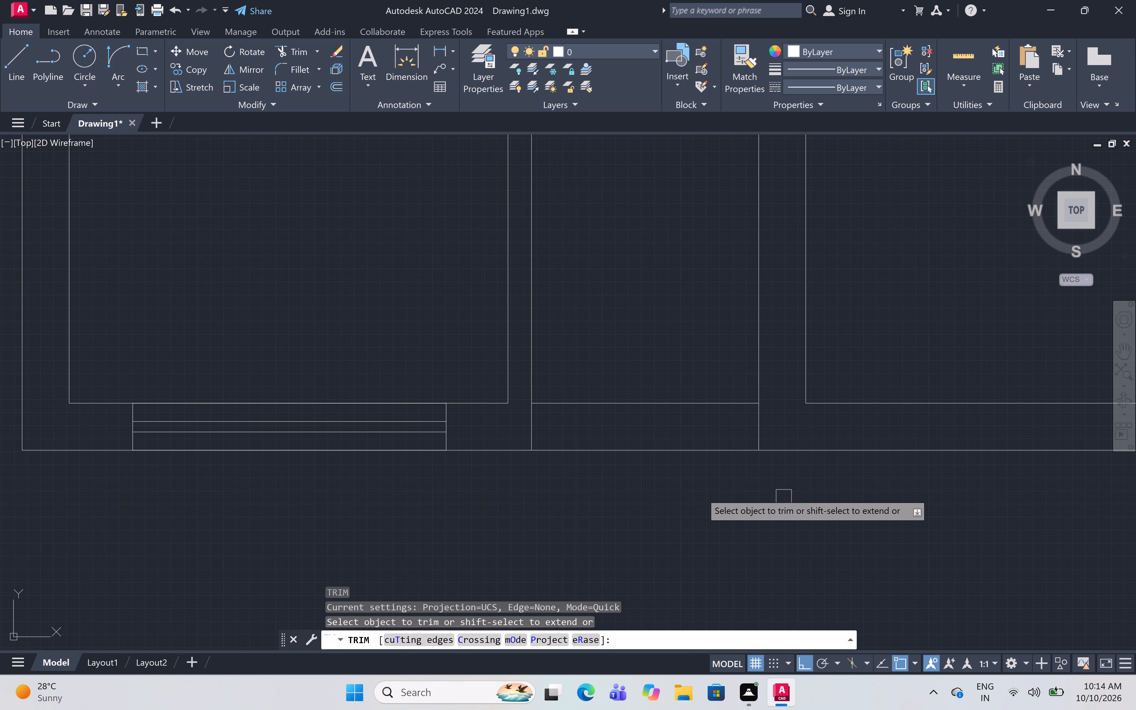
{"action": "left_click", "coordinate": [661, 399]}
{"action": "left_click", "coordinate": [646, 449]}
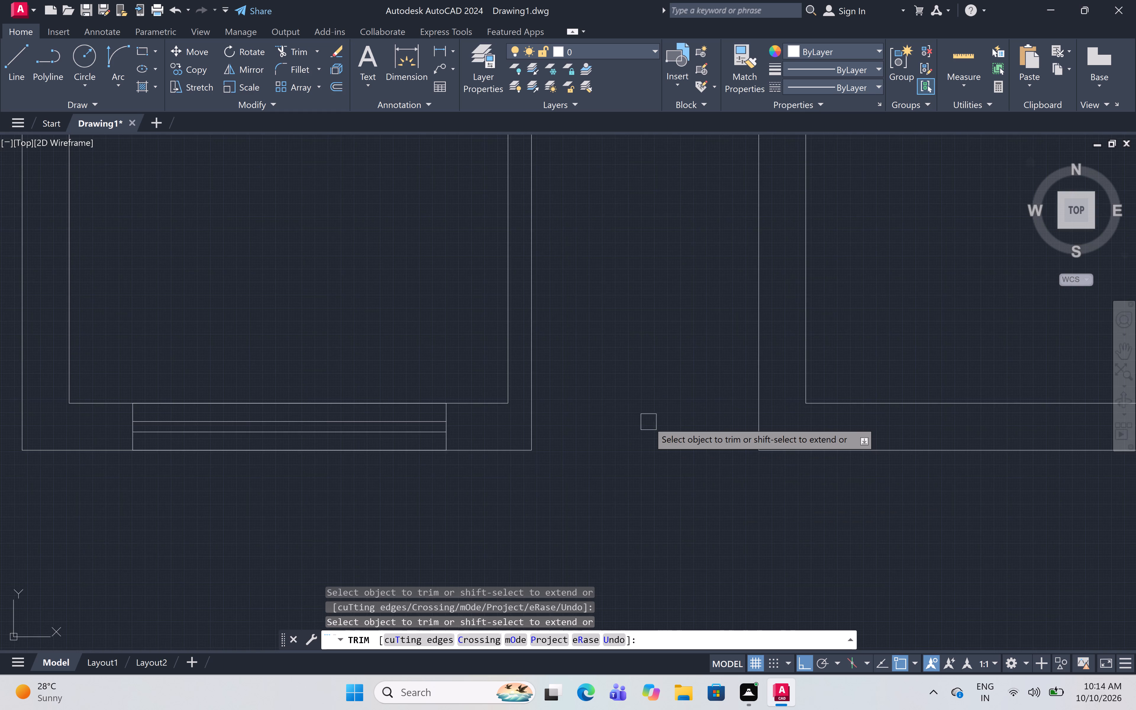
{"action": "scroll", "coordinate": [648, 422], "scroll_direction": "down", "scroll_amount": 2}
{"action": "middle_click_drag", "start_coordinate": [649, 422], "coordinate": [651, 564]}
{"action": "scroll", "coordinate": [651, 564], "scroll_direction": "down", "scroll_amount": 1}
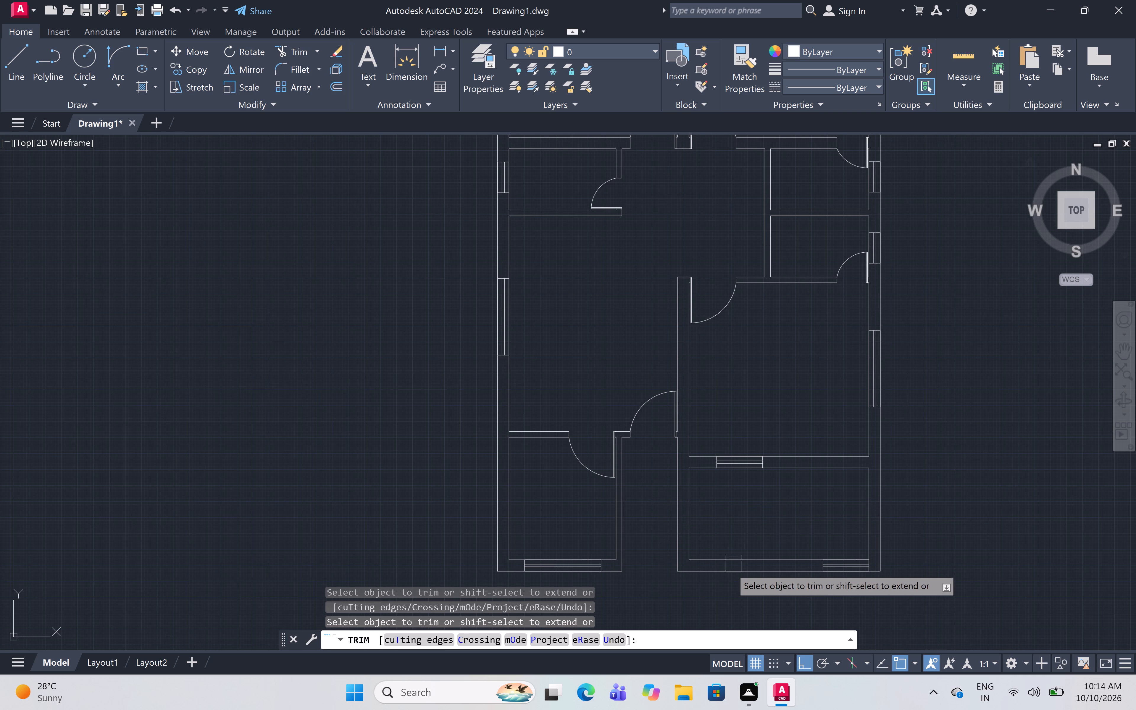
Draw a line from the southeast room's inner southwest corner straight across its west wall to the passage-side face.
{"action": "scroll", "coordinate": [692, 569], "scroll_direction": "up", "scroll_amount": 1}
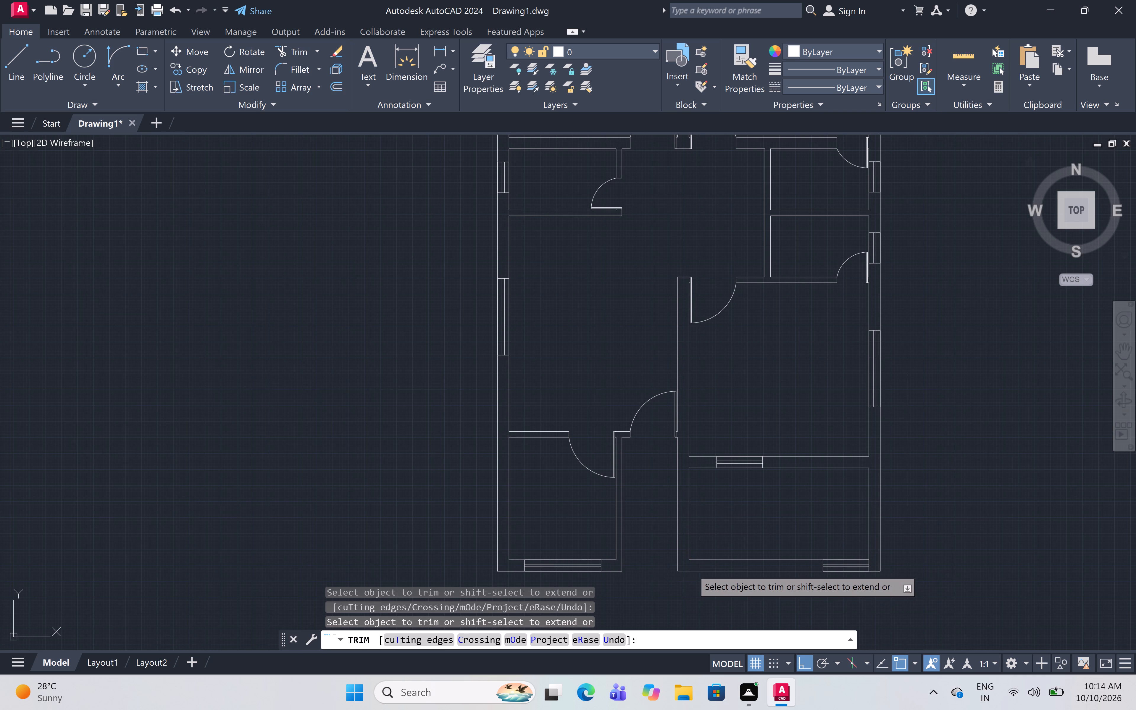
{"action": "scroll", "coordinate": [692, 569], "scroll_direction": "up", "scroll_amount": 2}
{"action": "middle_click_drag", "start_coordinate": [729, 453], "coordinate": [750, 445]}
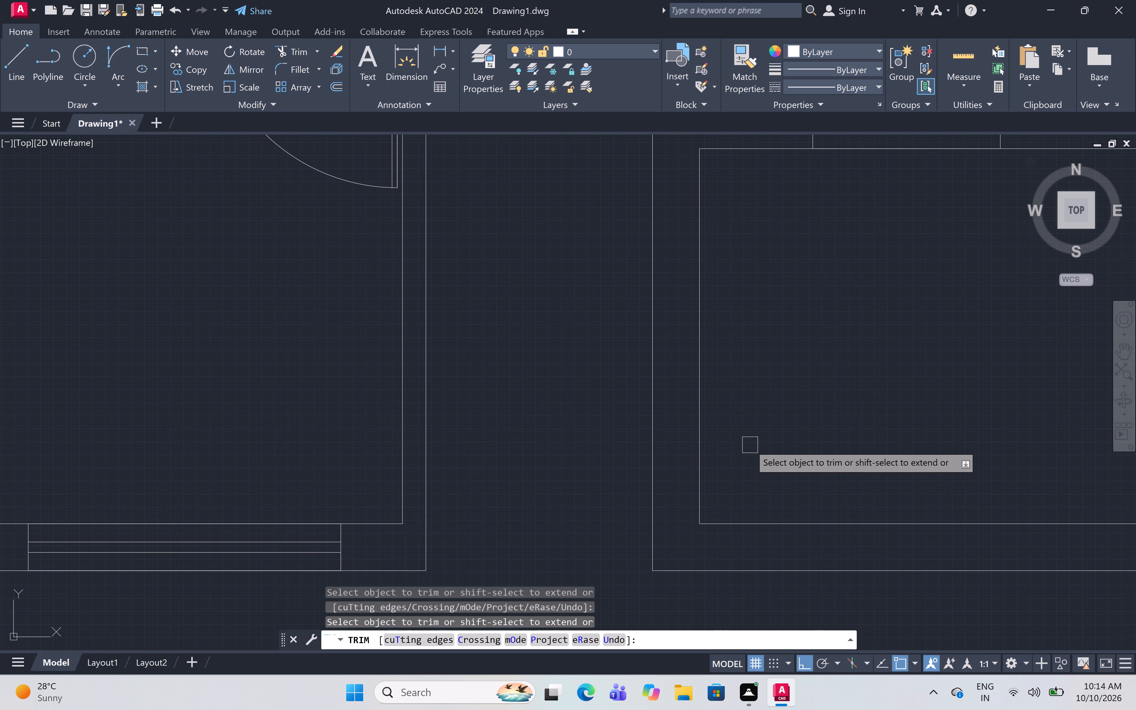
{"action": "type", "text": "l"}
{"action": "key", "text": "space"}
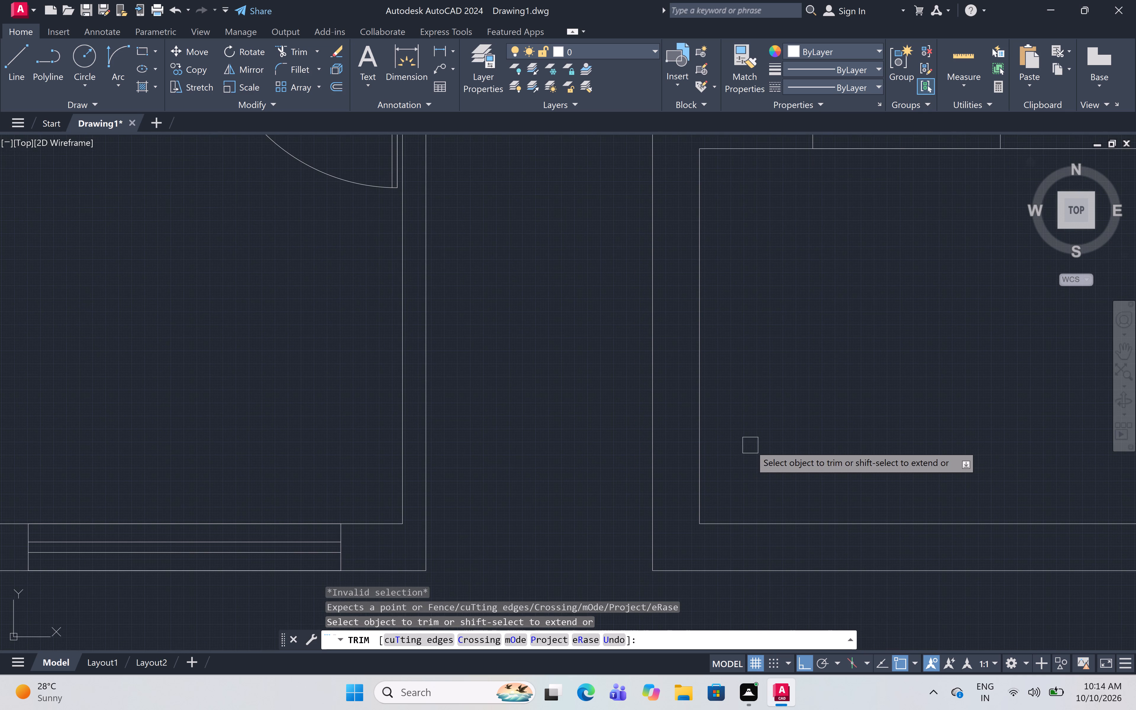
{"action": "key", "text": "Escape"}
{"action": "type", "text": "l"}
{"action": "key", "text": "space"}
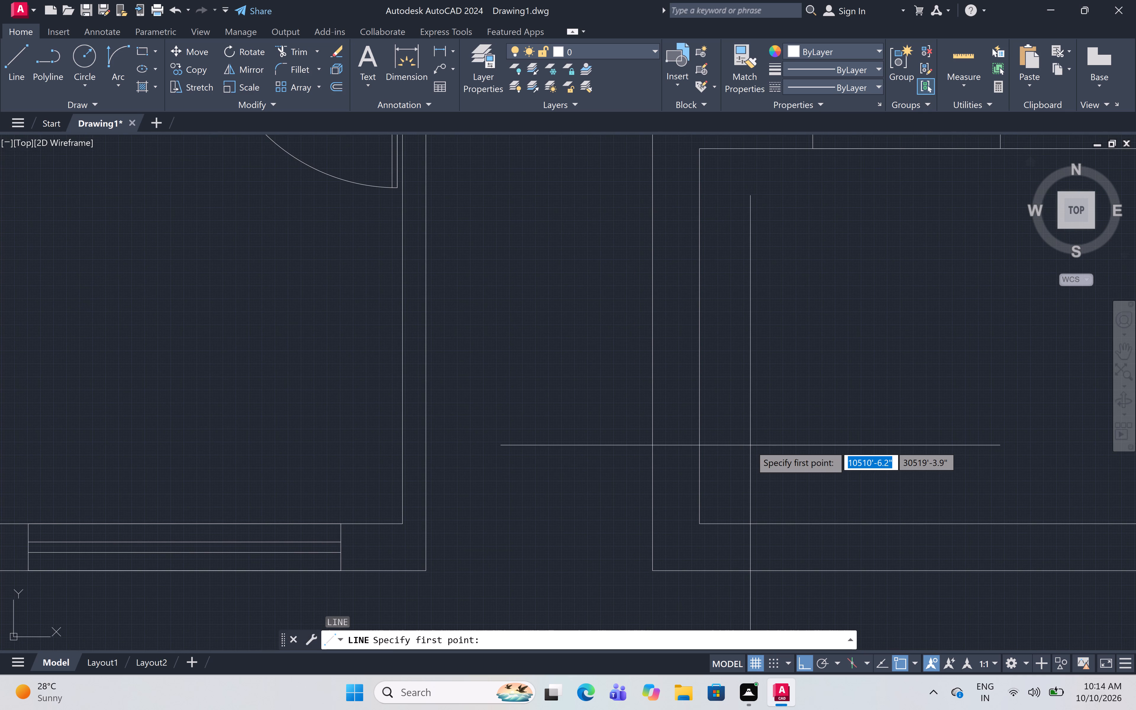
{"action": "left_click", "coordinate": [697, 523]}
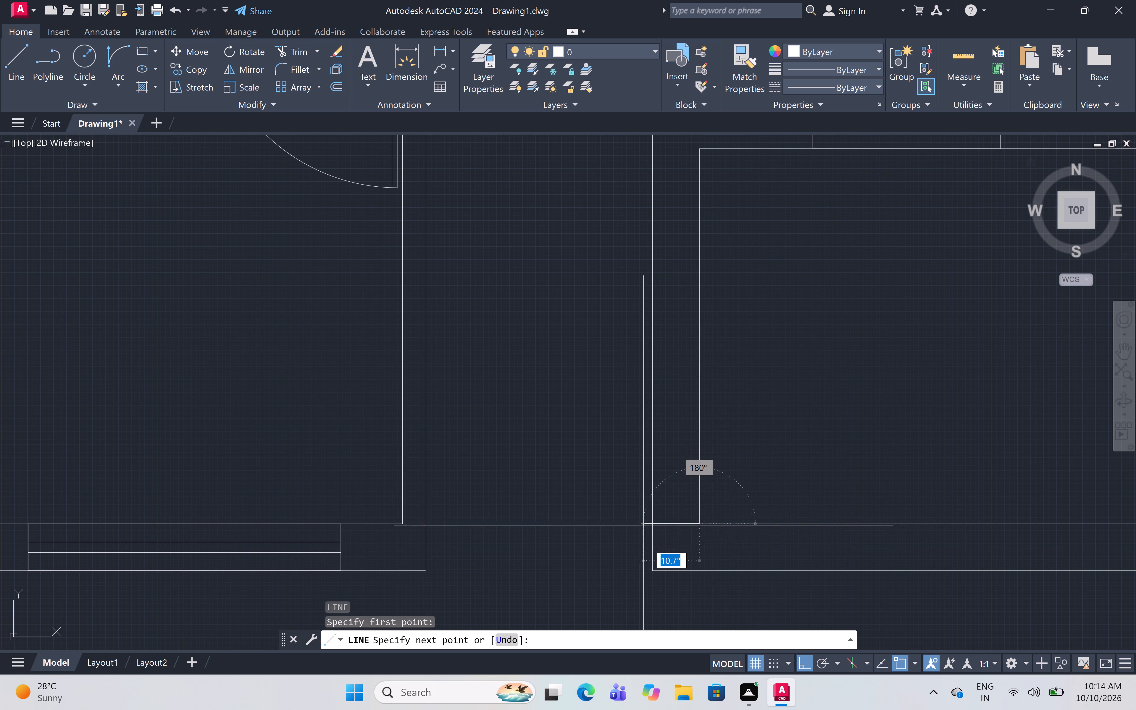
{"action": "left_click", "coordinate": [653, 522]}
{"action": "key", "text": "Escape"}
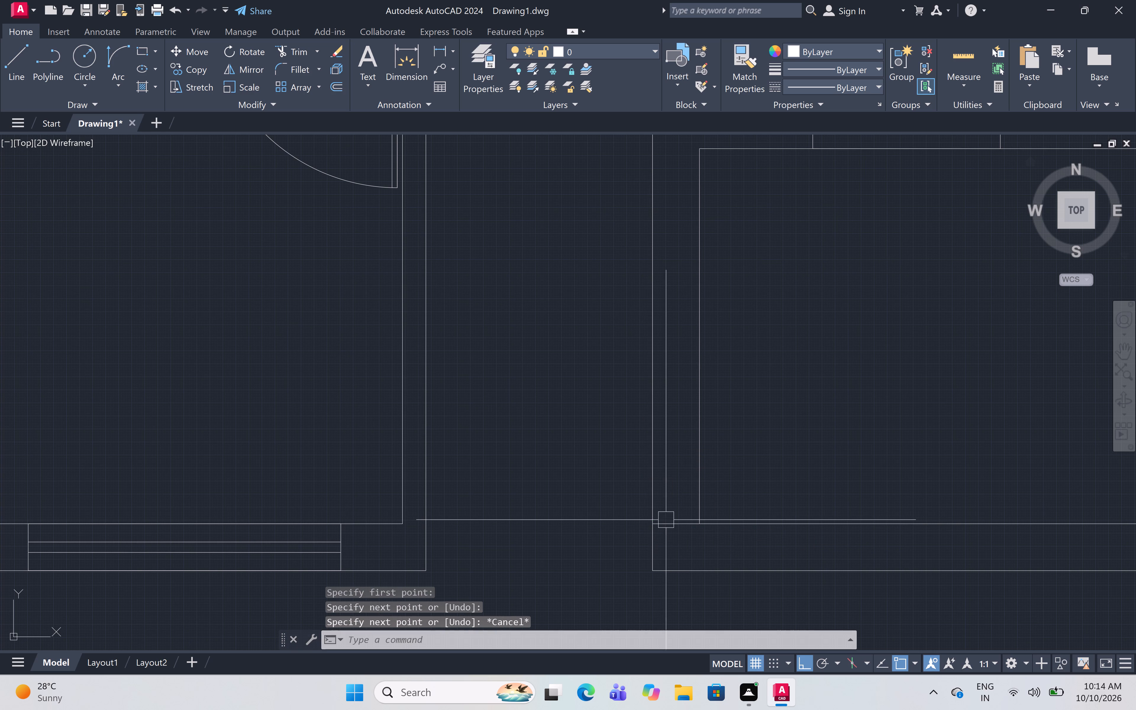
Draw a line from the southeast room's inner northwest corner straight across its west wall to the passage-side face.
{"action": "scroll", "coordinate": [723, 483], "scroll_direction": "down", "scroll_amount": 4}
{"action": "middle_click_drag", "start_coordinate": [730, 471], "coordinate": [743, 558]}
{"action": "scroll", "coordinate": [737, 532], "scroll_direction": "up", "scroll_amount": 4}
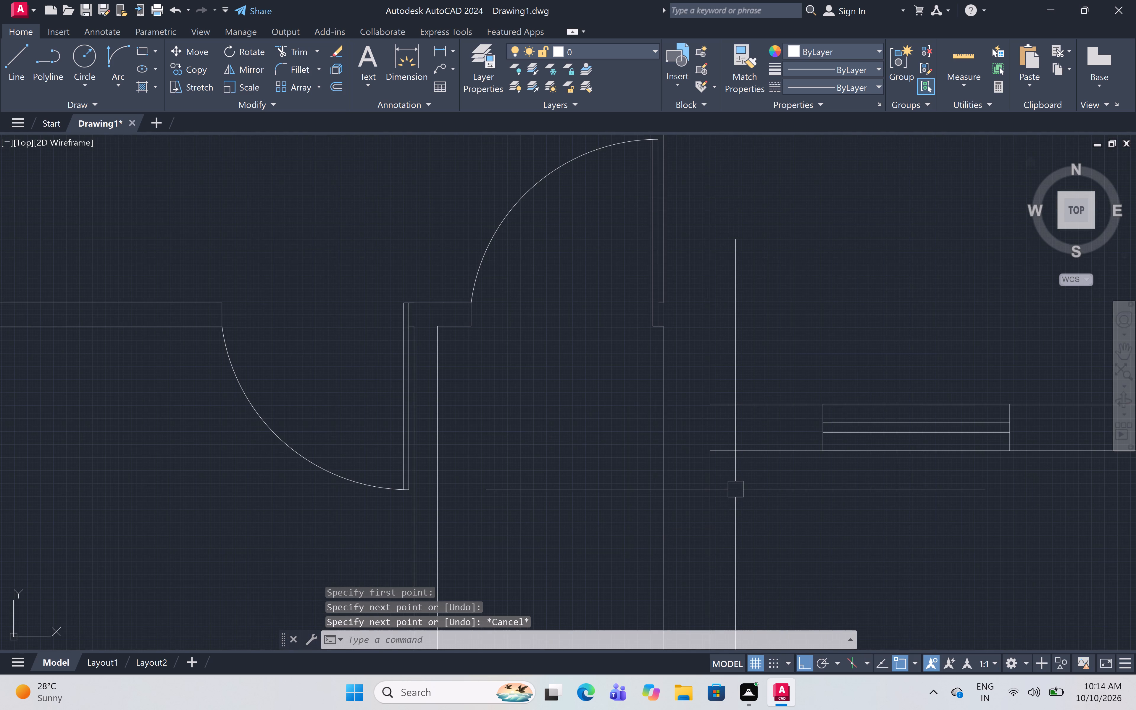
{"action": "type", "text": "l"}
{"action": "key", "text": "space"}
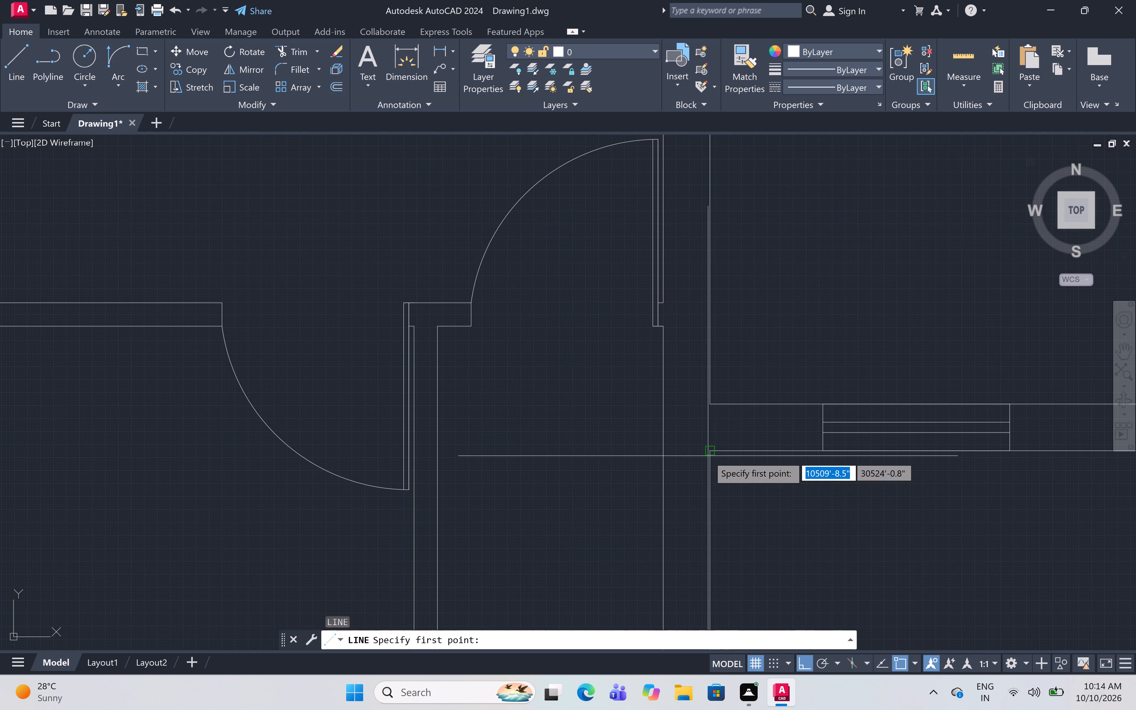
{"action": "left_click", "coordinate": [710, 452]}
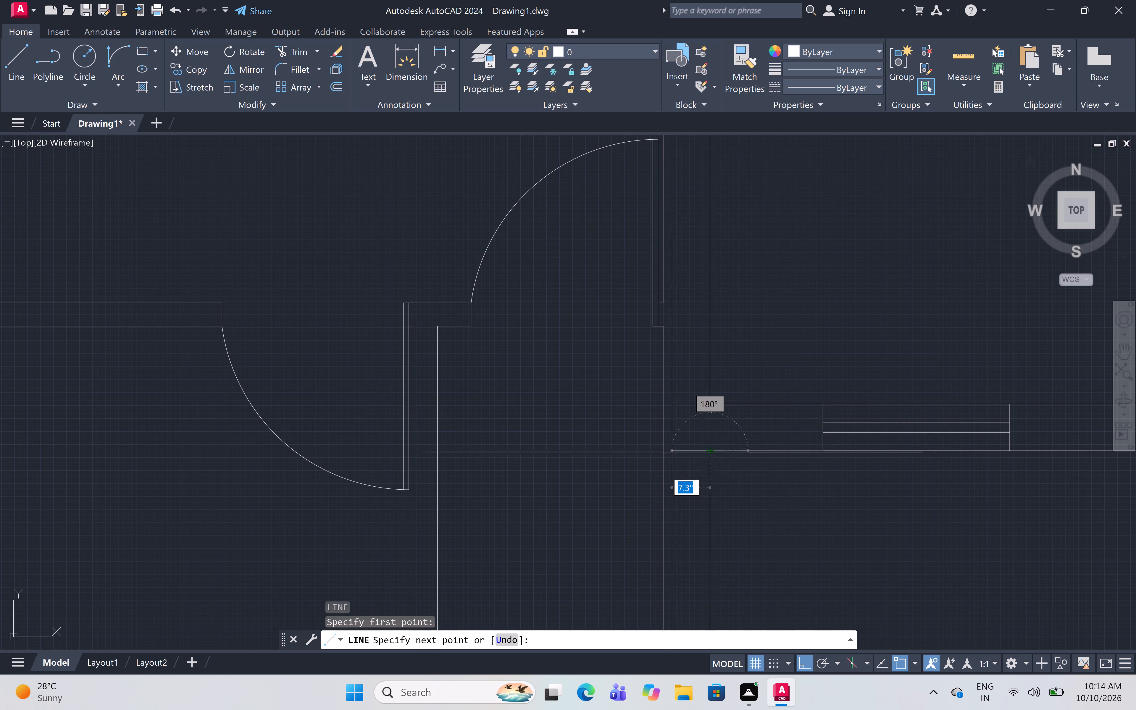
{"action": "left_click", "coordinate": [665, 451]}
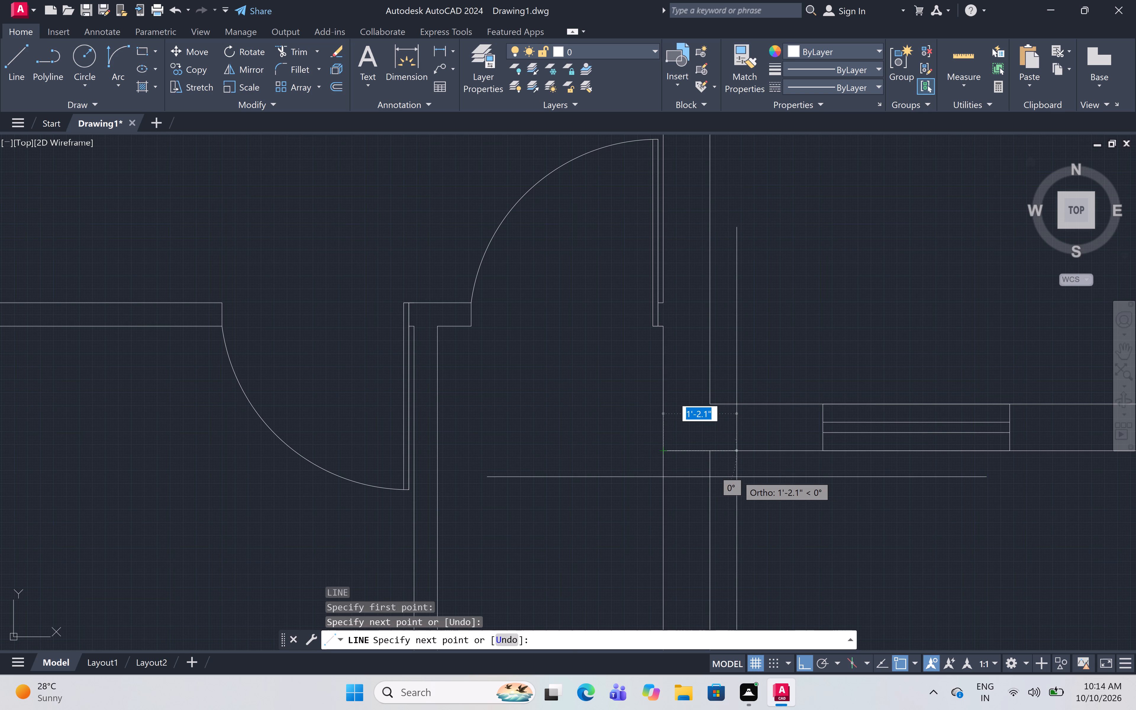
{"action": "key", "text": "Escape"}
Trim both lines of the southeast room's west wall between the two closing lines to open the room onto the passage.
{"action": "scroll", "coordinate": [734, 453], "scroll_direction": "down", "scroll_amount": 3}
{"action": "middle_click_drag", "start_coordinate": [742, 471], "coordinate": [744, 467]}
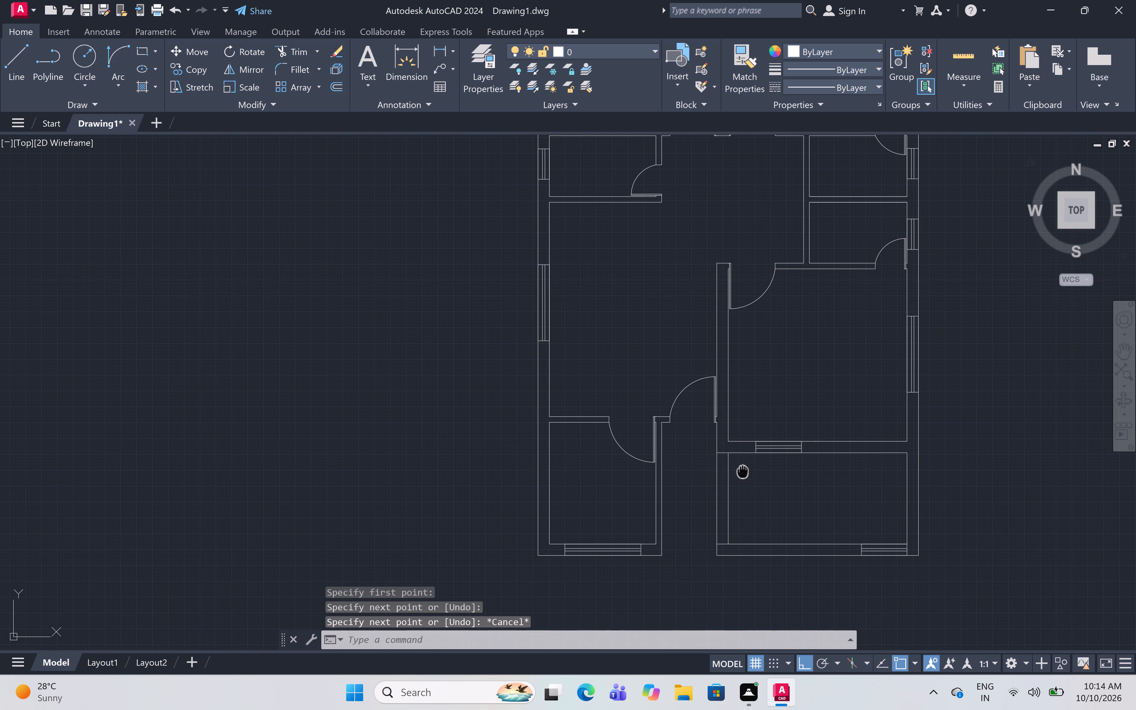
{"action": "middle_click_drag", "start_coordinate": [744, 467], "coordinate": [761, 396]}
{"action": "scroll", "coordinate": [762, 421], "scroll_direction": "up", "scroll_amount": 2}
{"action": "middle_click_drag", "start_coordinate": [762, 421], "coordinate": [780, 380]}
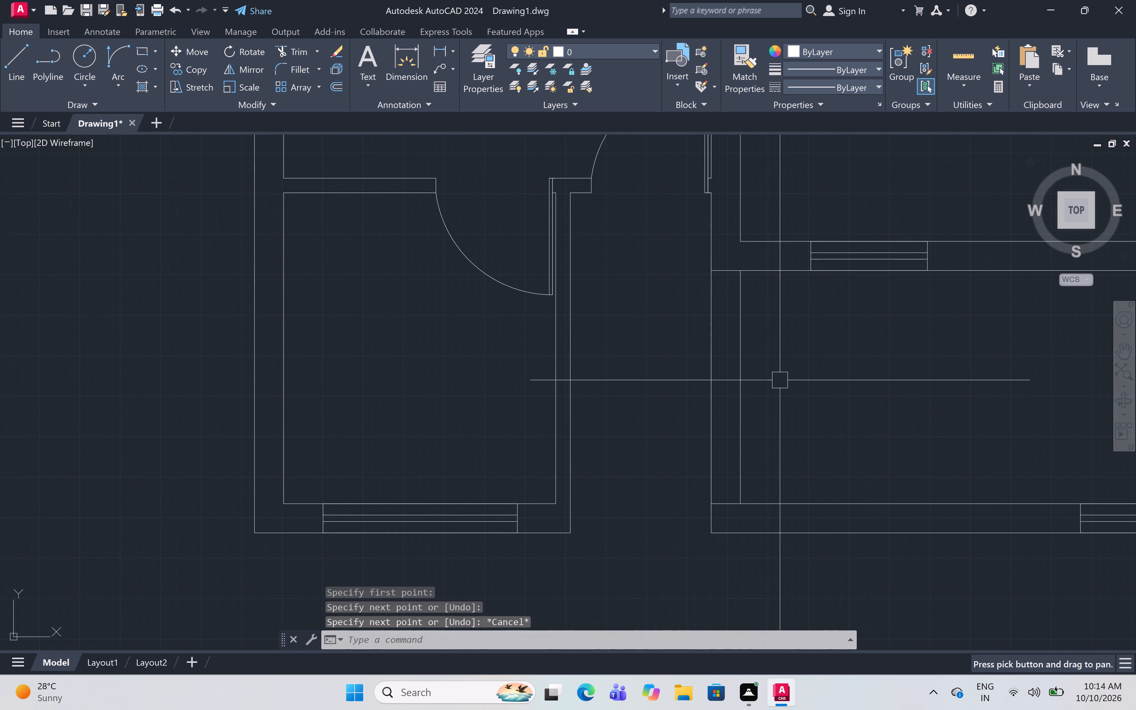
{"action": "scroll", "coordinate": [780, 380], "scroll_direction": "up", "scroll_amount": 1}
{"action": "middle_click_drag", "start_coordinate": [780, 380], "coordinate": [795, 350]}
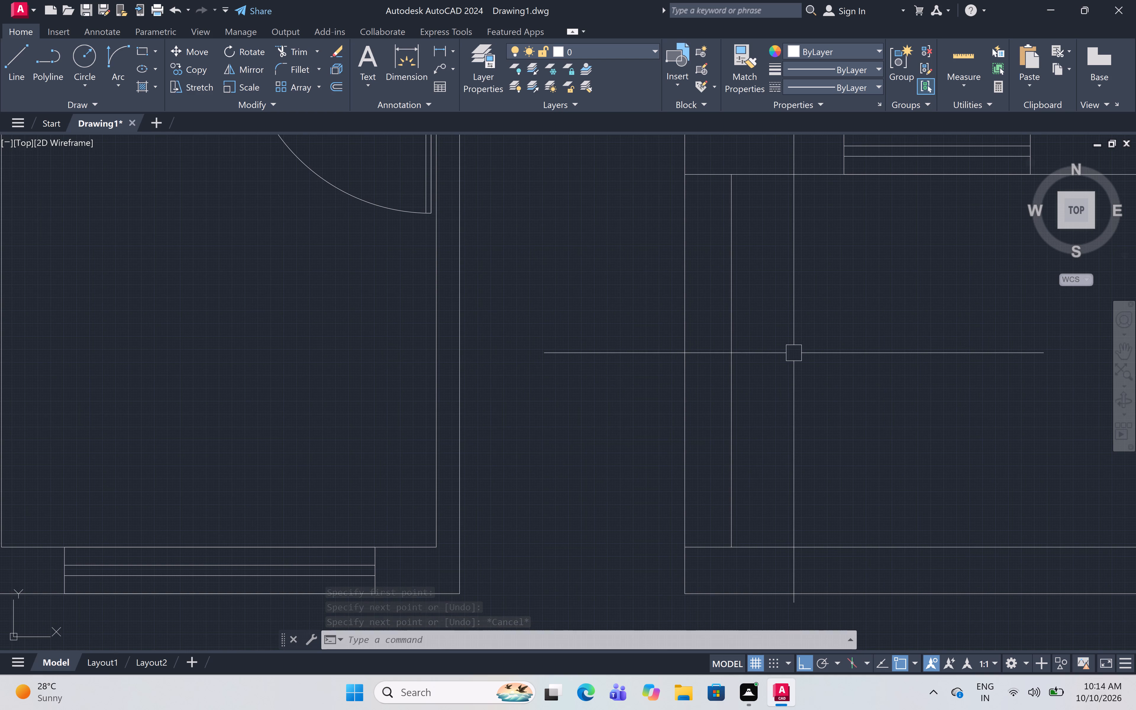
{"action": "type", "text": "tr"}
{"action": "key", "text": "space"}
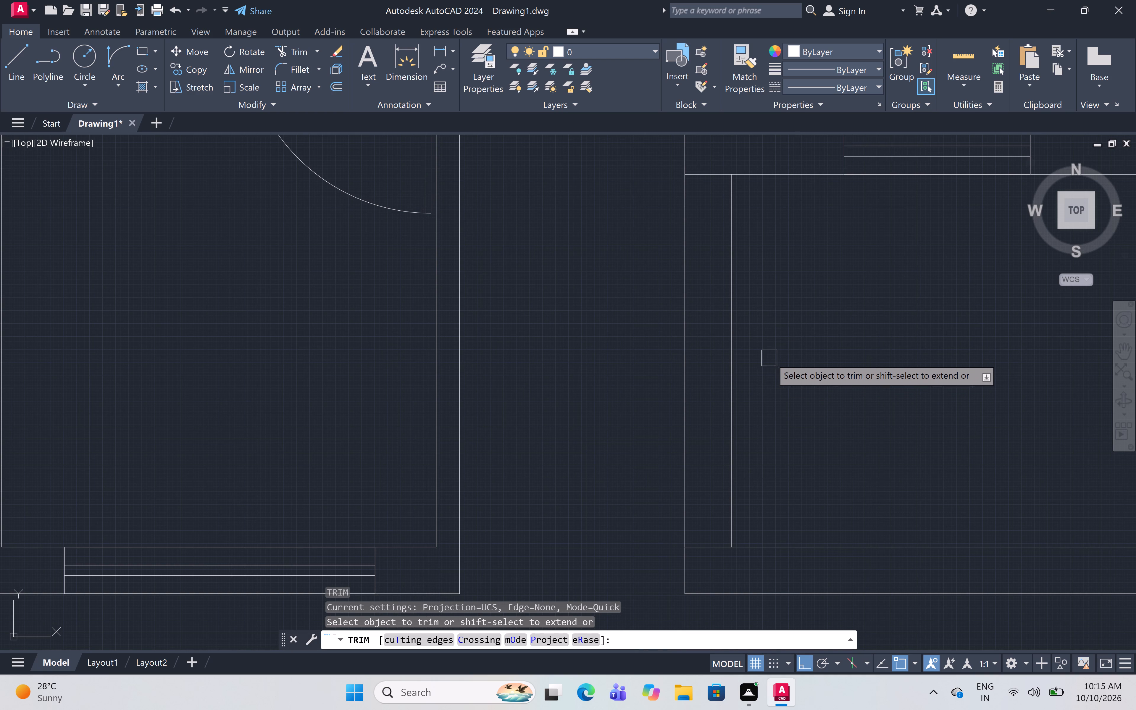
{"action": "left_click", "coordinate": [781, 330]}
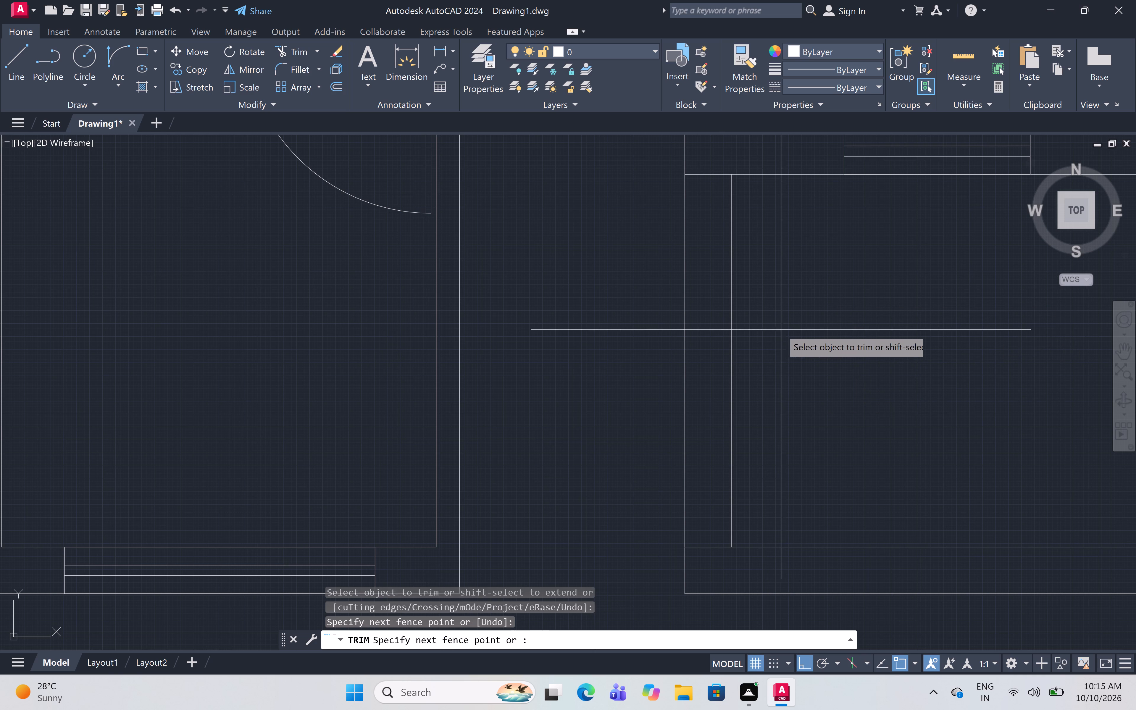
{"action": "left_click", "coordinate": [603, 327]}
{"action": "scroll", "coordinate": [609, 303], "scroll_direction": "down", "scroll_amount": 5}
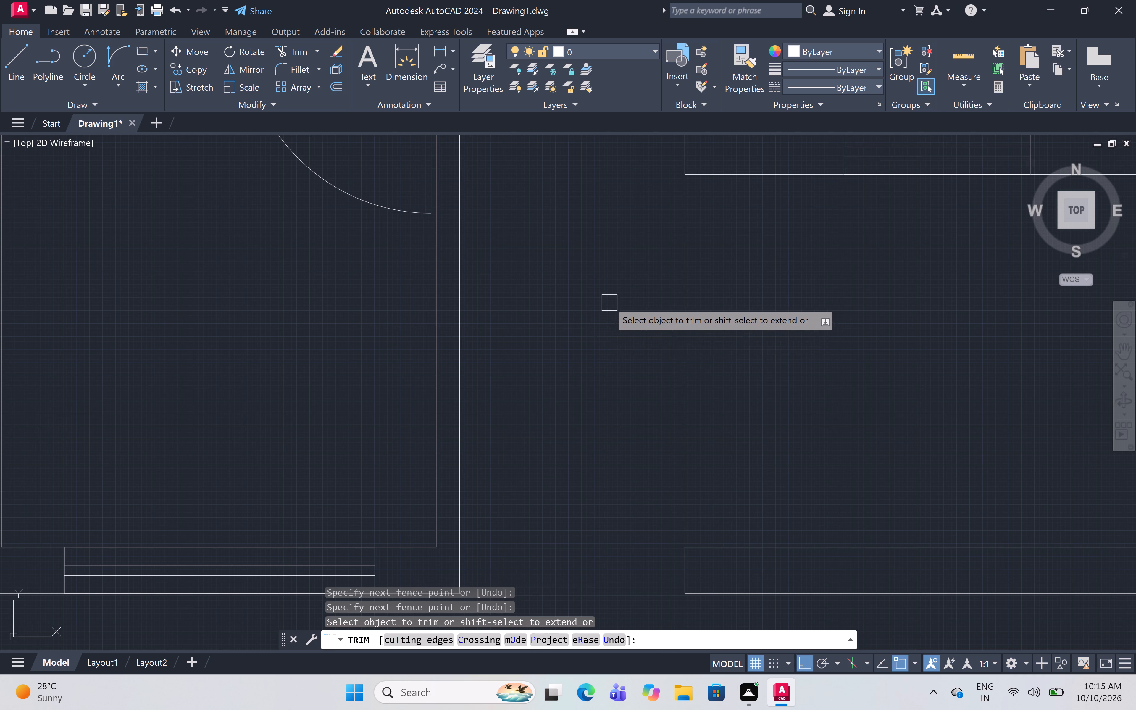
{"action": "middle_click_drag", "start_coordinate": [613, 303], "coordinate": [645, 373]}
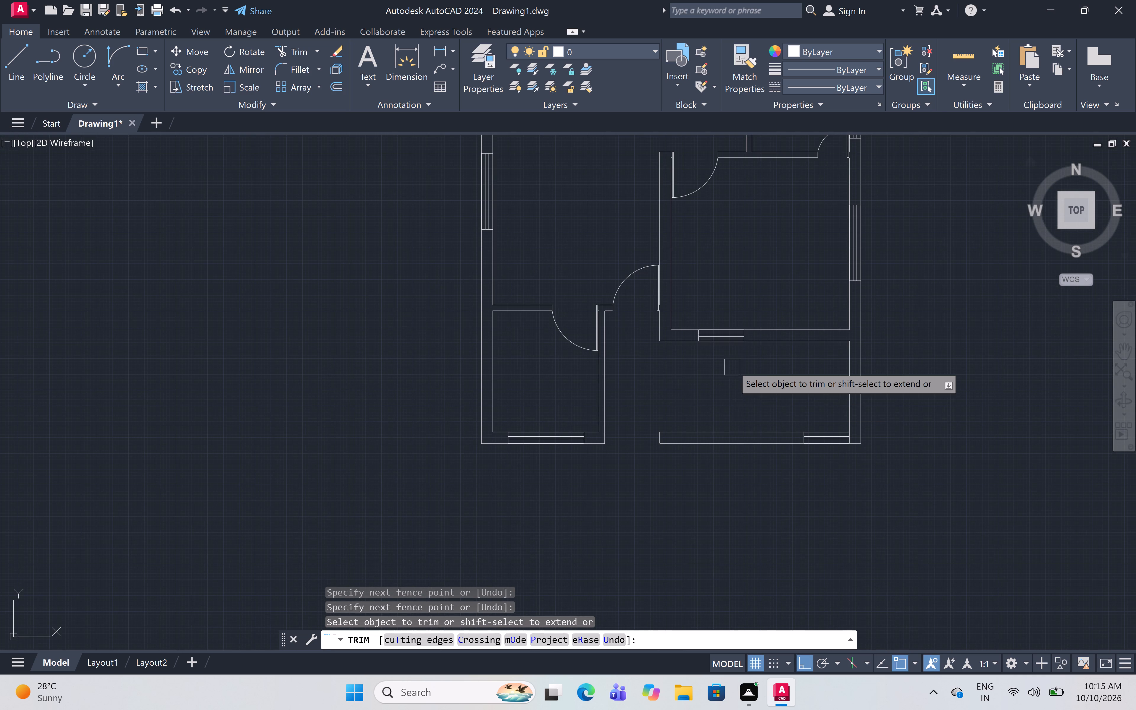
{"action": "key", "text": "Escape"}
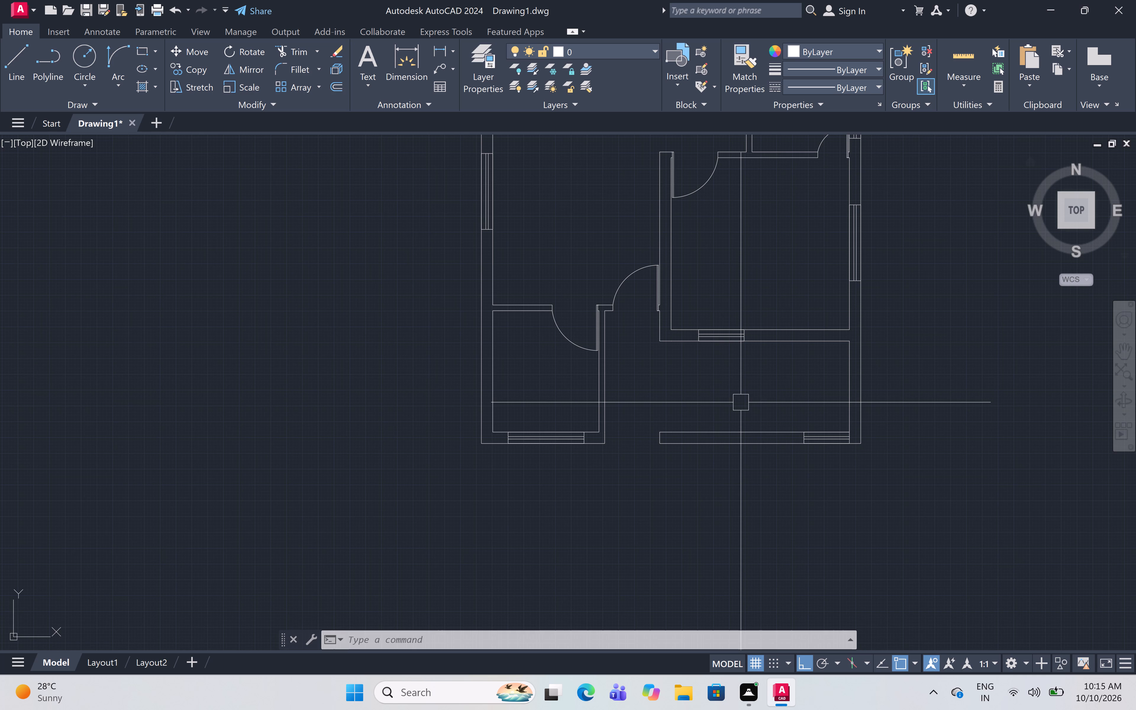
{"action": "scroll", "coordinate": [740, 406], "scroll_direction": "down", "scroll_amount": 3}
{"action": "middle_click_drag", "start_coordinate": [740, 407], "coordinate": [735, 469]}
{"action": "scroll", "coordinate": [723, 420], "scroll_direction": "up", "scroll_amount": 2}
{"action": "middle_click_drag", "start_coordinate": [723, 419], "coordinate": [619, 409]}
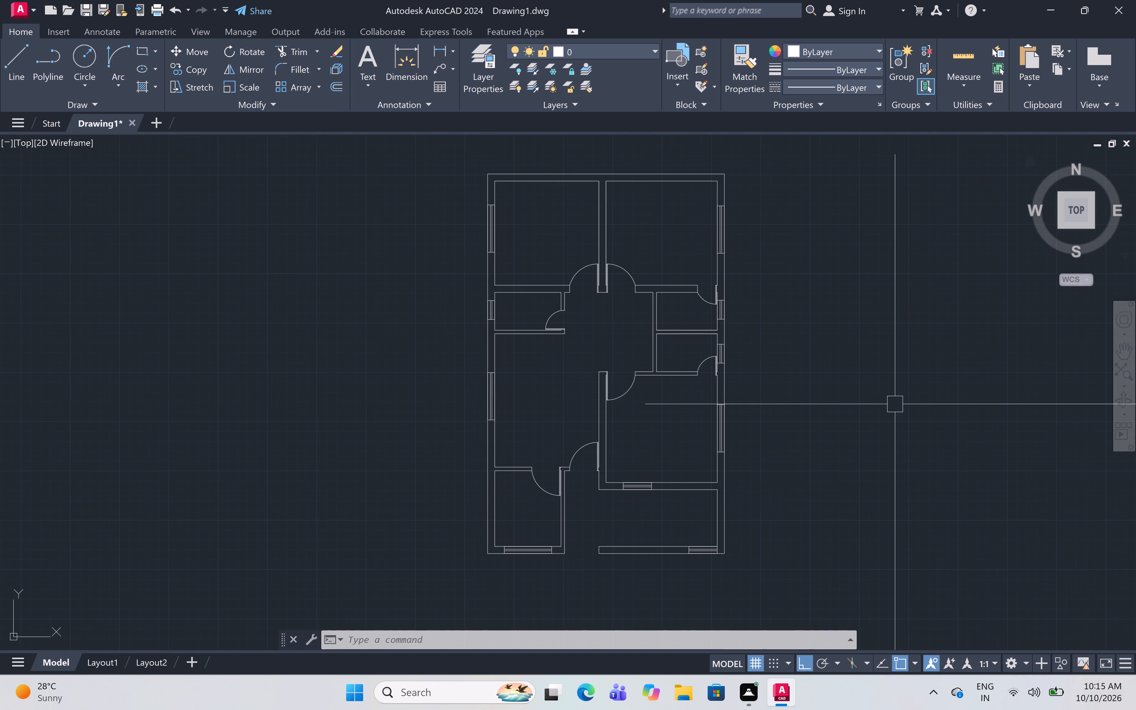
Start a solid hatch in colour 0,0,0 and fill the north outer wall together with the partition between the two north rooms.
{"action": "type", "text": "h"}
{"action": "key", "text": "space"}
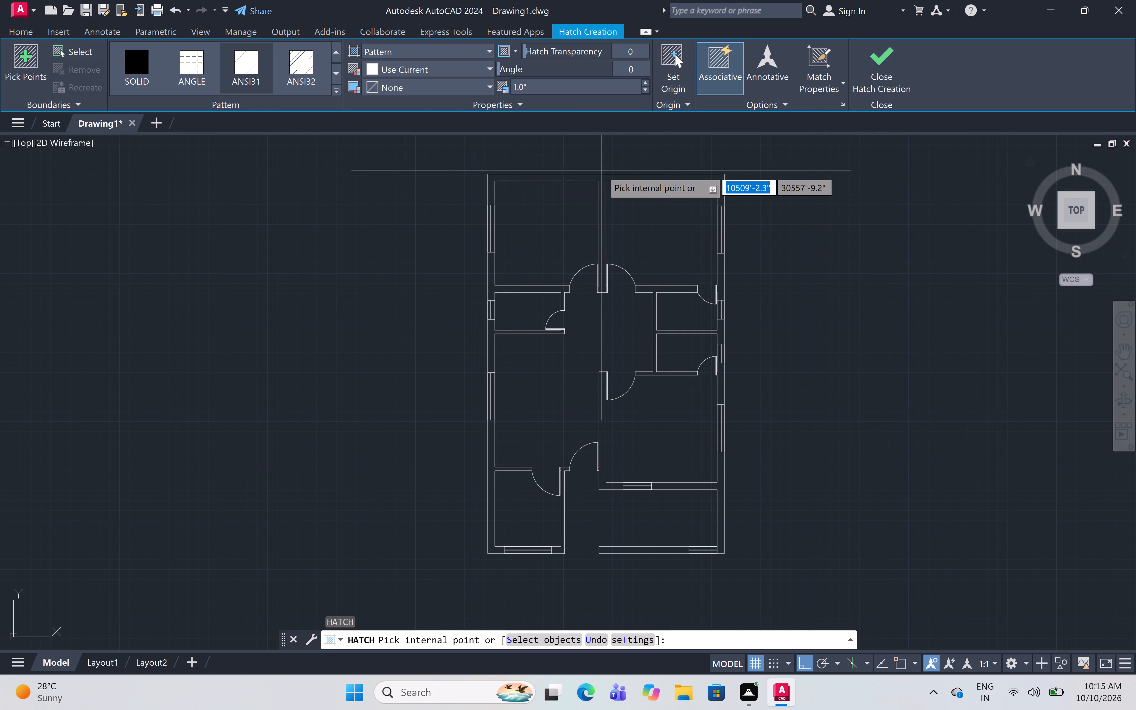
{"action": "scroll", "coordinate": [601, 170], "scroll_direction": "up", "scroll_amount": 3}
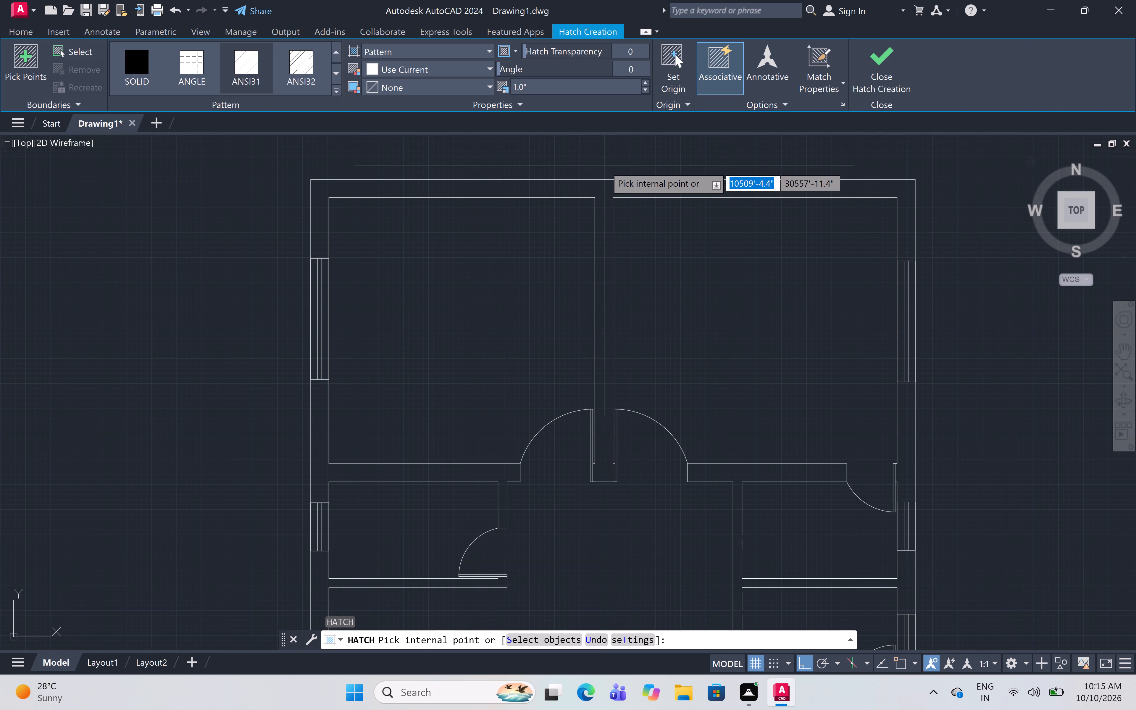
{"action": "left_click", "coordinate": [479, 49]}
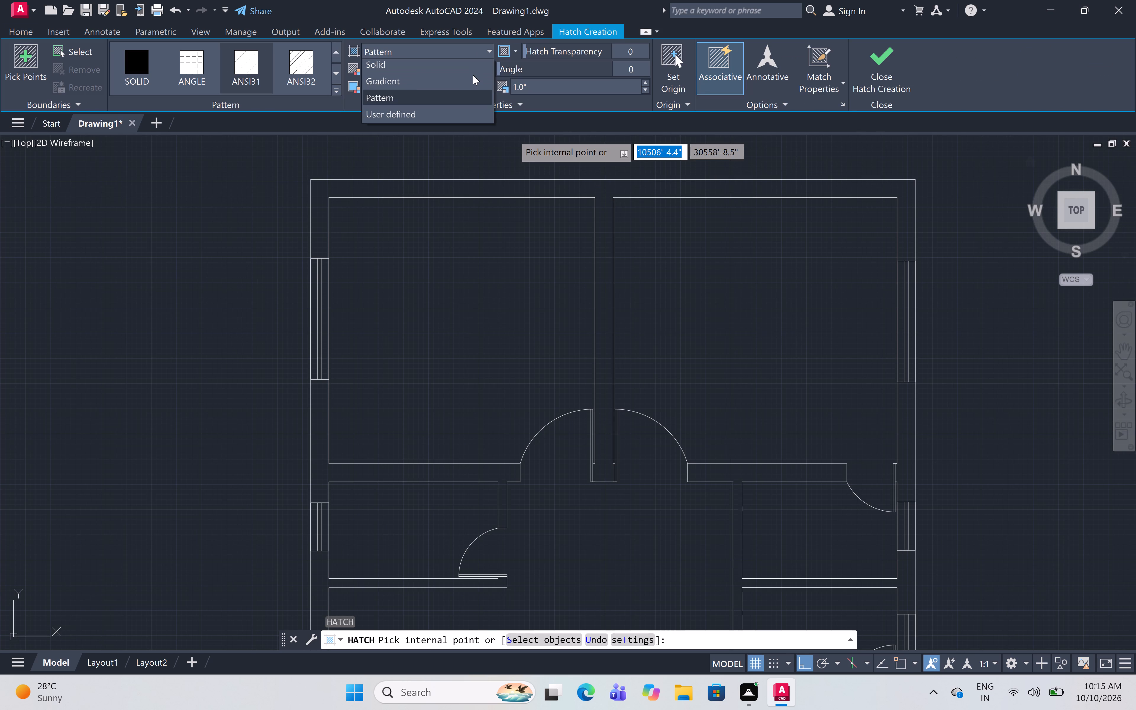
{"action": "left_click", "coordinate": [474, 71]}
{"action": "left_click", "coordinate": [478, 64]}
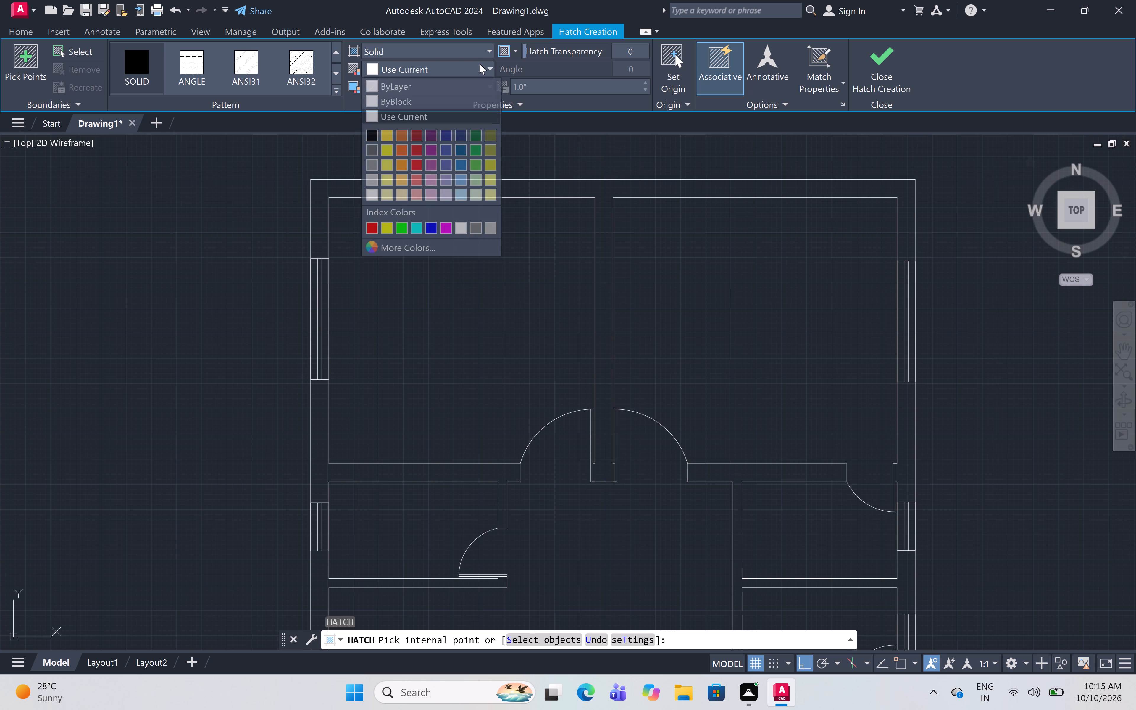
{"action": "left_click", "coordinate": [374, 131]}
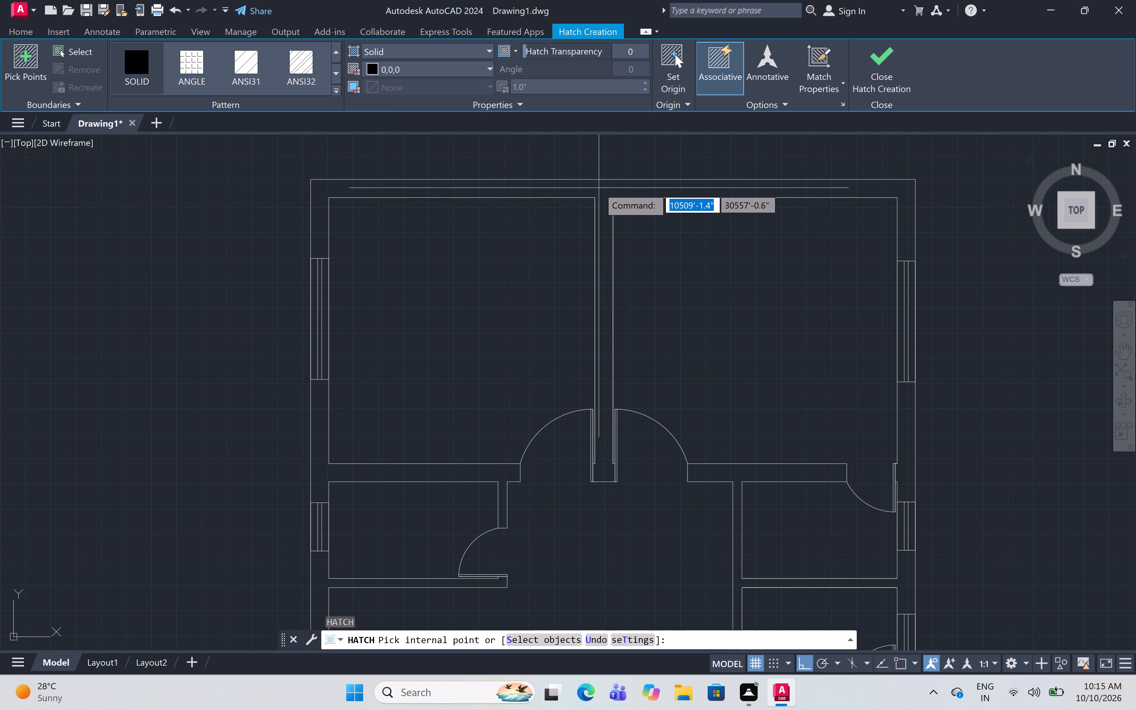
{"action": "left_click", "coordinate": [599, 188]}
Fill the west outer wall above and below the ventilator, including the connected walls of the small west room, with the solid hatch.
{"action": "scroll", "coordinate": [600, 187], "scroll_direction": "down", "scroll_amount": 2}
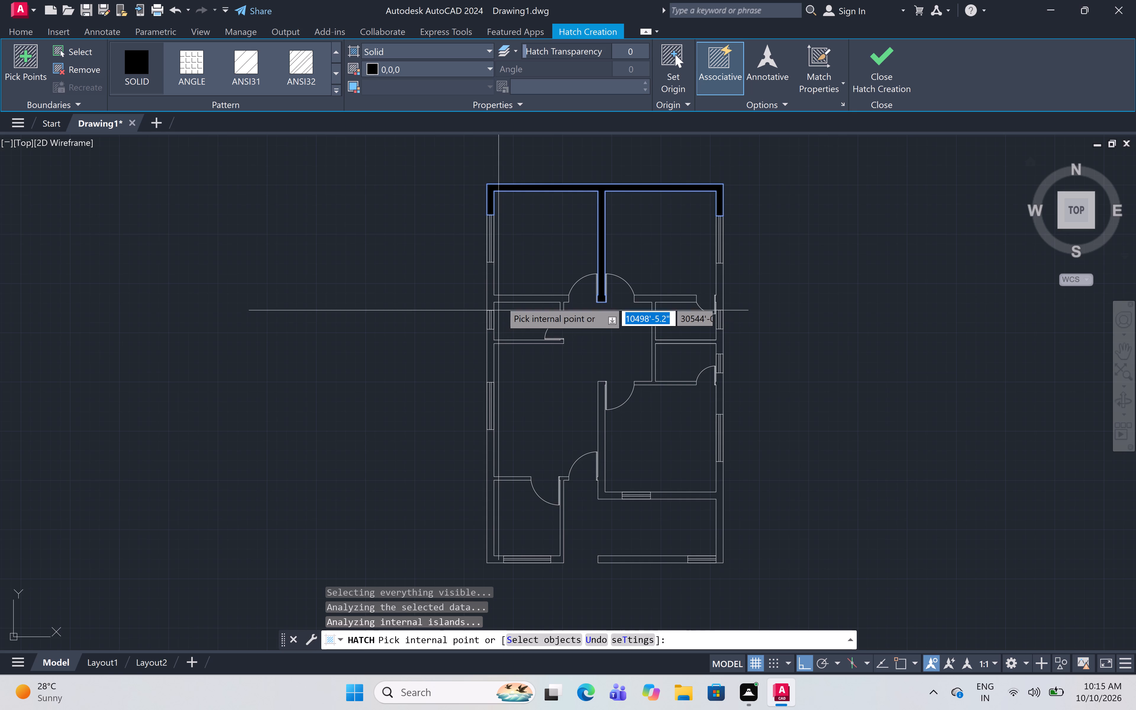
{"action": "scroll", "coordinate": [501, 300], "scroll_direction": "up", "scroll_amount": 4}
{"action": "left_click", "coordinate": [498, 281]}
{"action": "scroll", "coordinate": [499, 283], "scroll_direction": "down", "scroll_amount": 3}
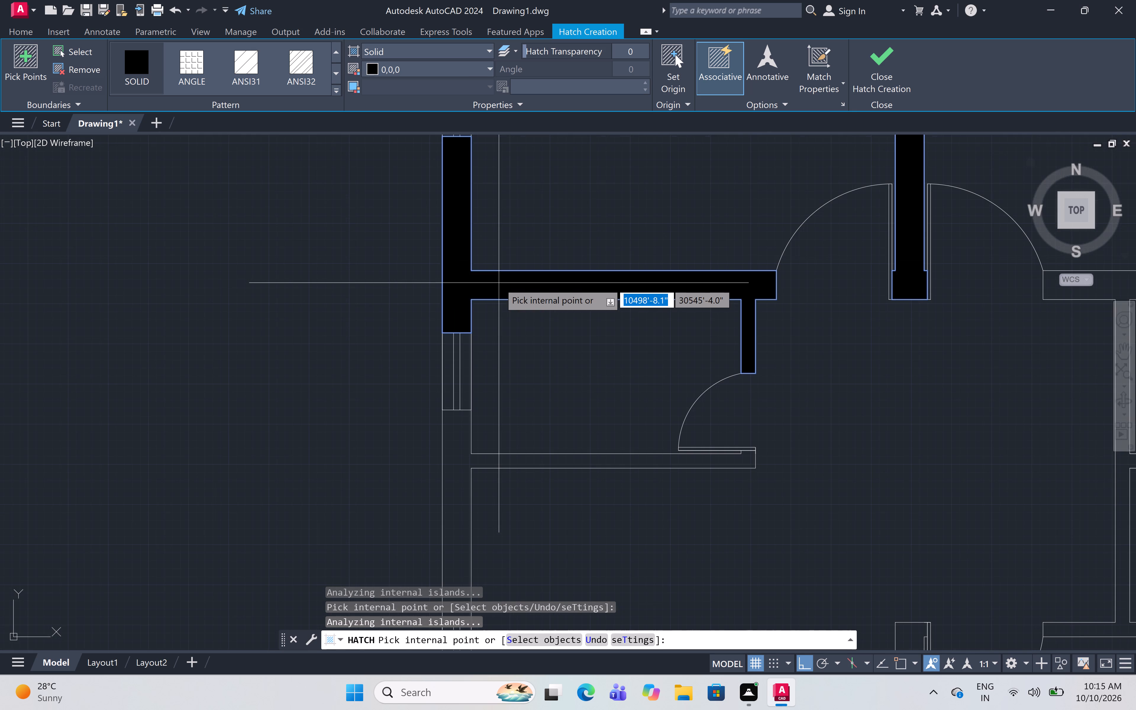
{"action": "scroll", "coordinate": [499, 283], "scroll_direction": "down", "scroll_amount": 1}
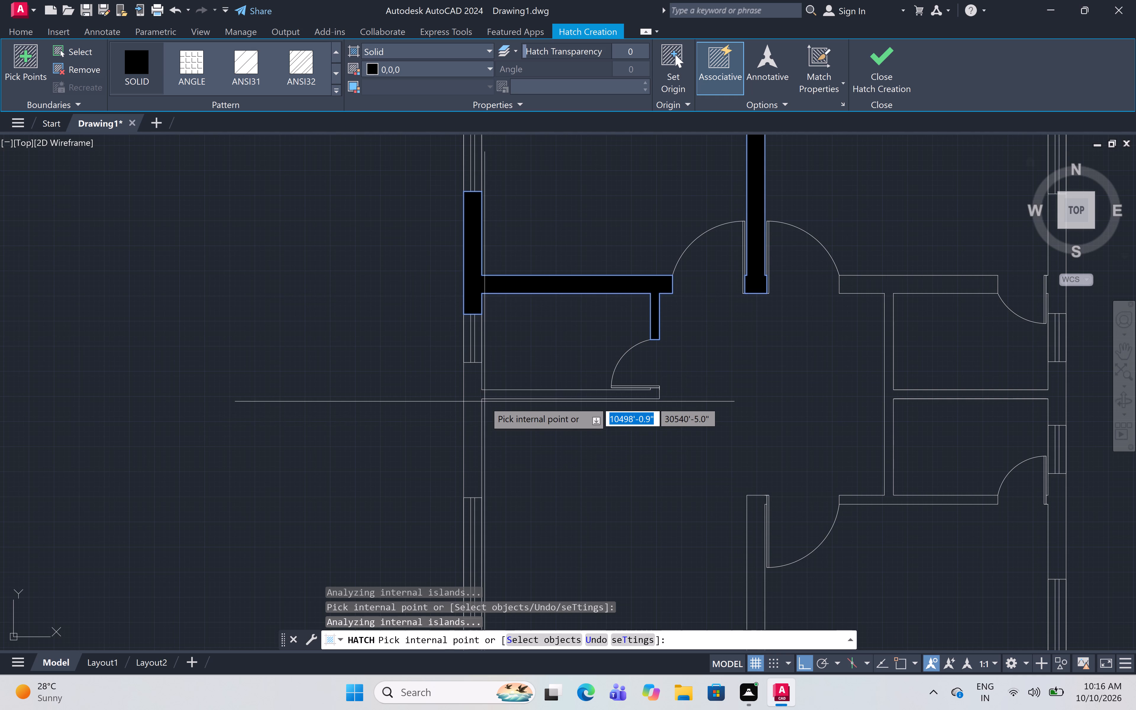
{"action": "left_click", "coordinate": [472, 411]}
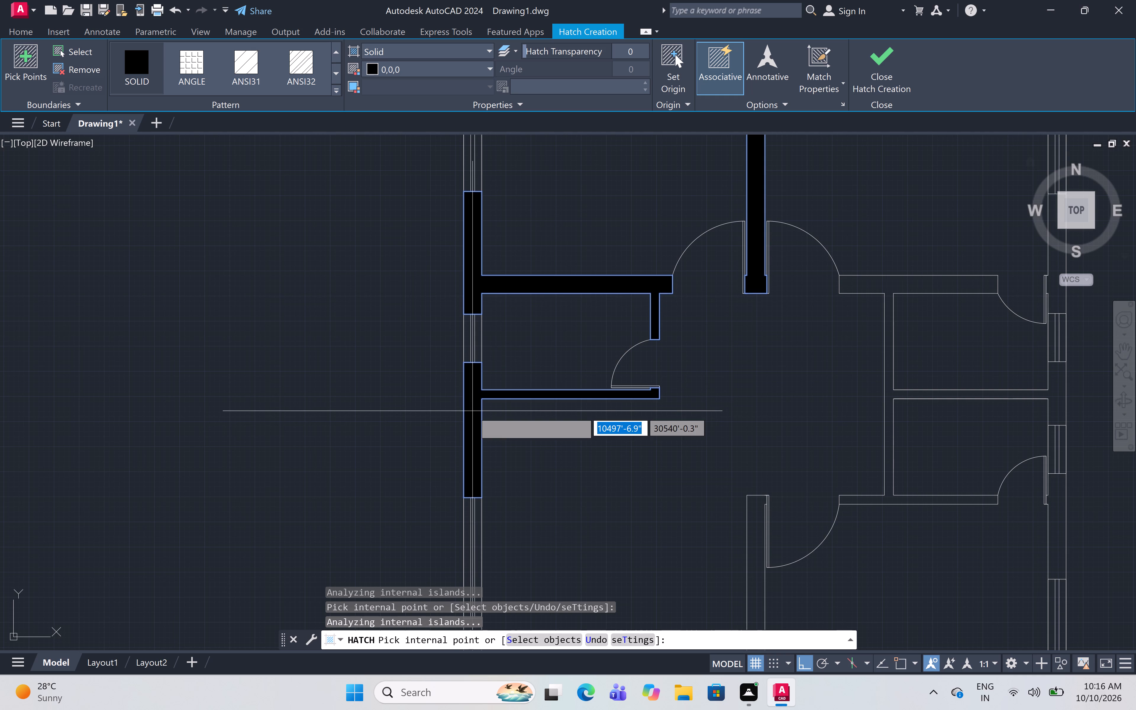
Fill the southern part of the west outer wall and the connected walls of the southwest room with the solid hatch.
{"action": "scroll", "coordinate": [466, 430], "scroll_direction": "down", "scroll_amount": 2}
{"action": "scroll", "coordinate": [625, 308], "scroll_direction": "down", "scroll_amount": 2}
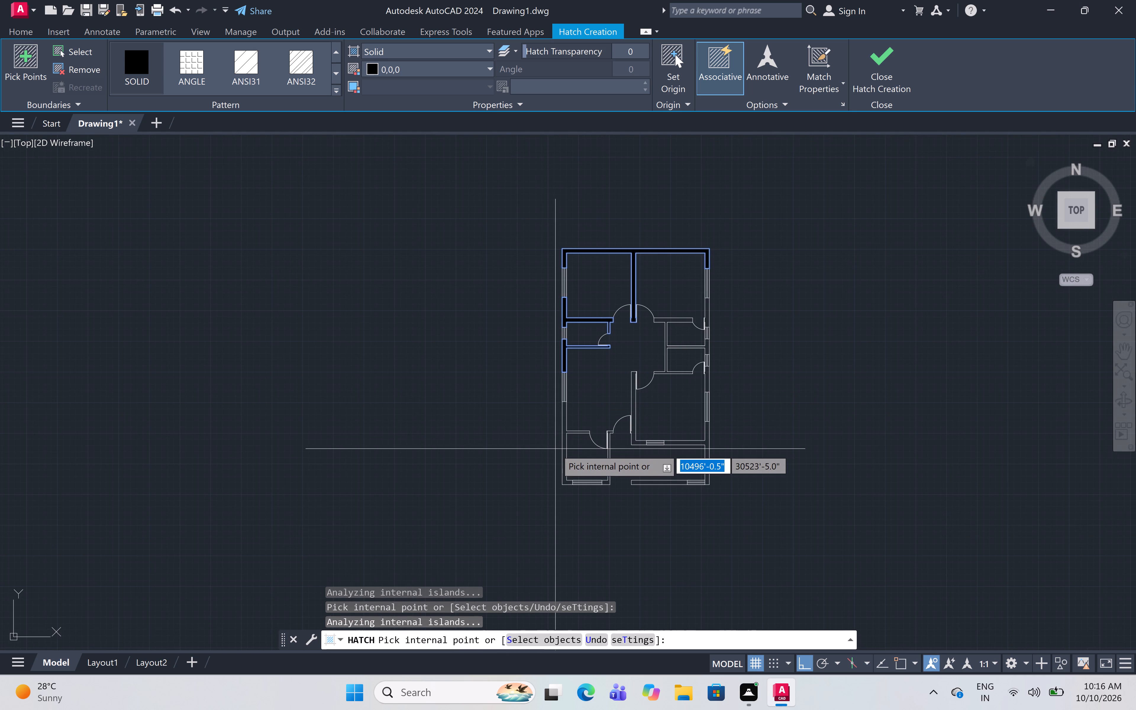
{"action": "scroll", "coordinate": [555, 487], "scroll_direction": "up", "scroll_amount": 1}
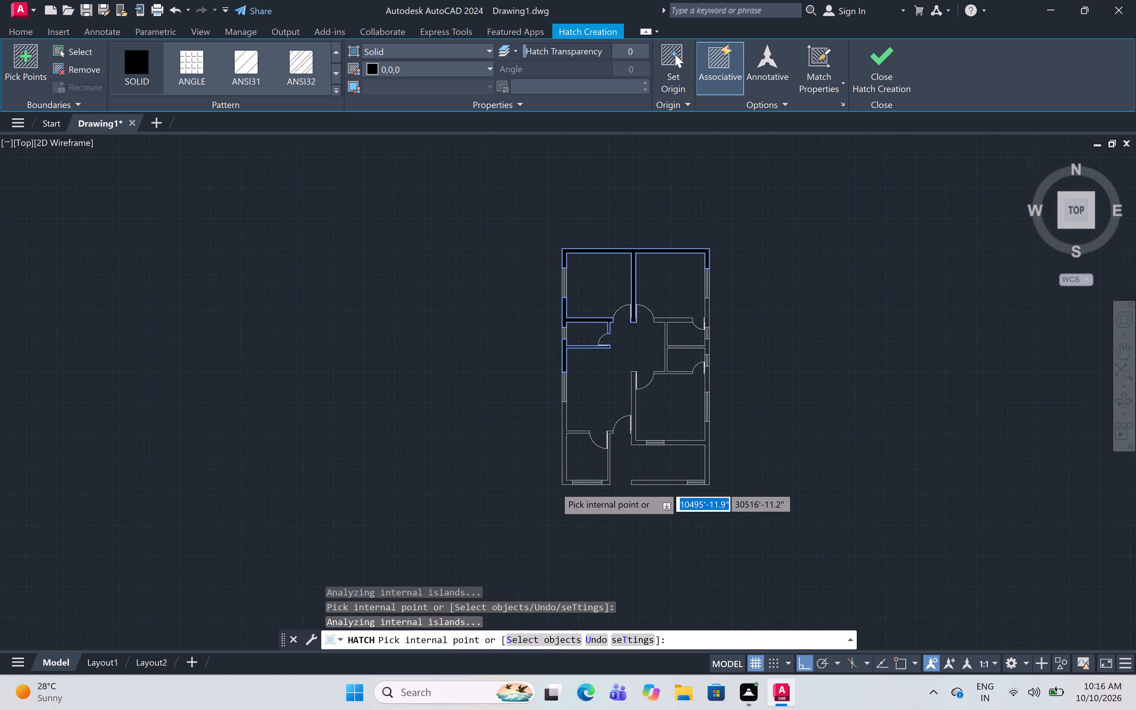
{"action": "scroll", "coordinate": [555, 487], "scroll_direction": "up", "scroll_amount": 1}
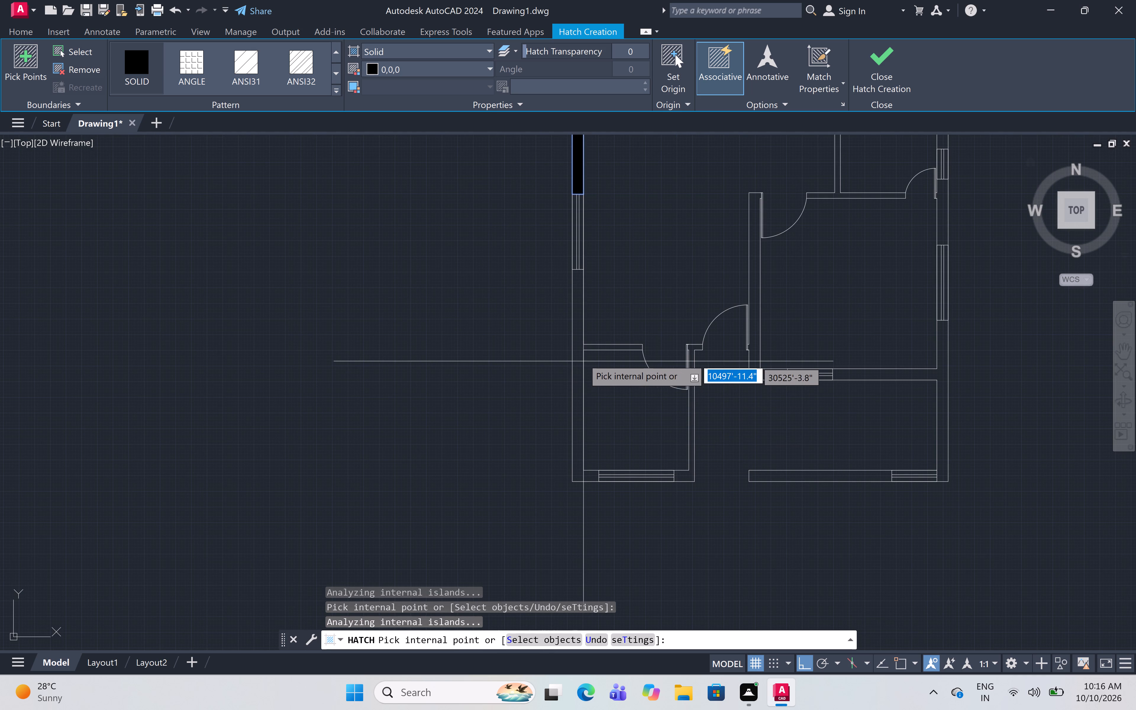
{"action": "left_click", "coordinate": [580, 350]}
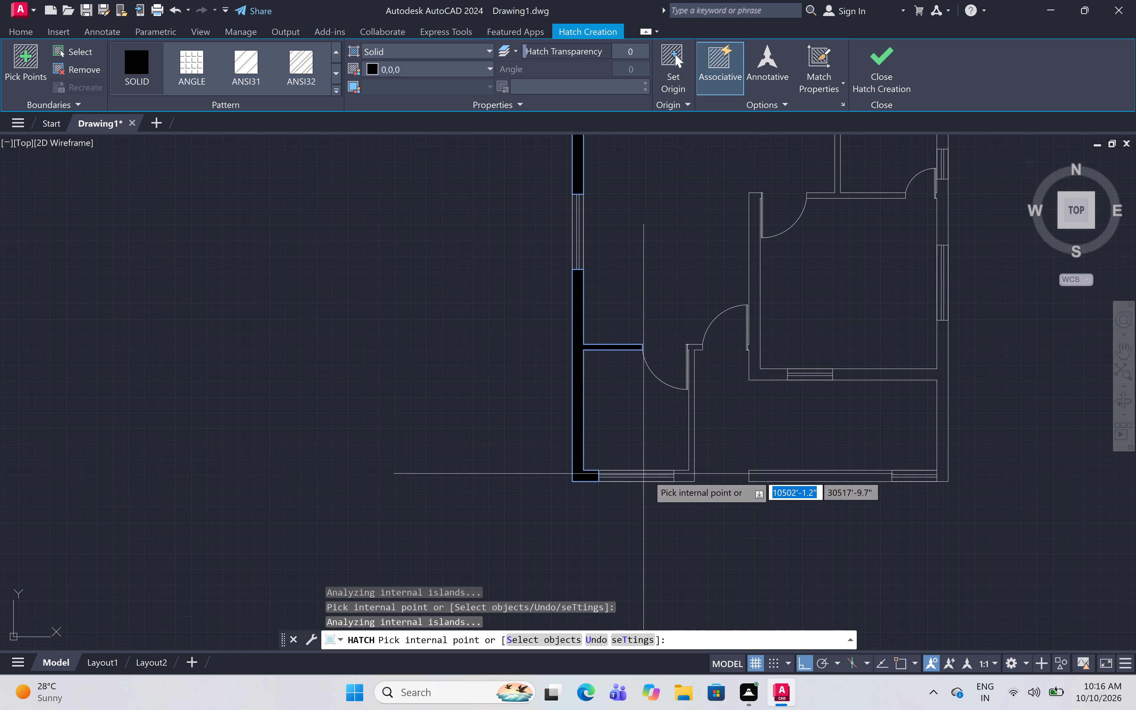
{"action": "left_click", "coordinate": [690, 477]}
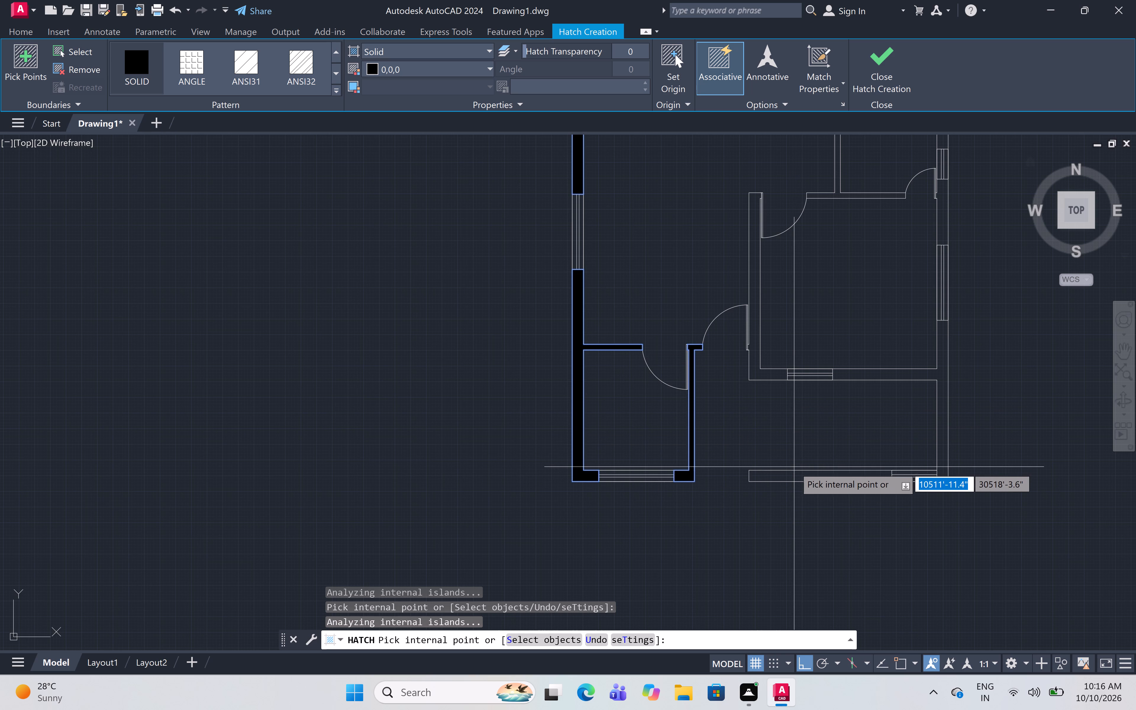
Fill the south outer wall east of the passage, the lower east wall, and the central east room's west and south walls.
{"action": "left_click", "coordinate": [799, 475]}
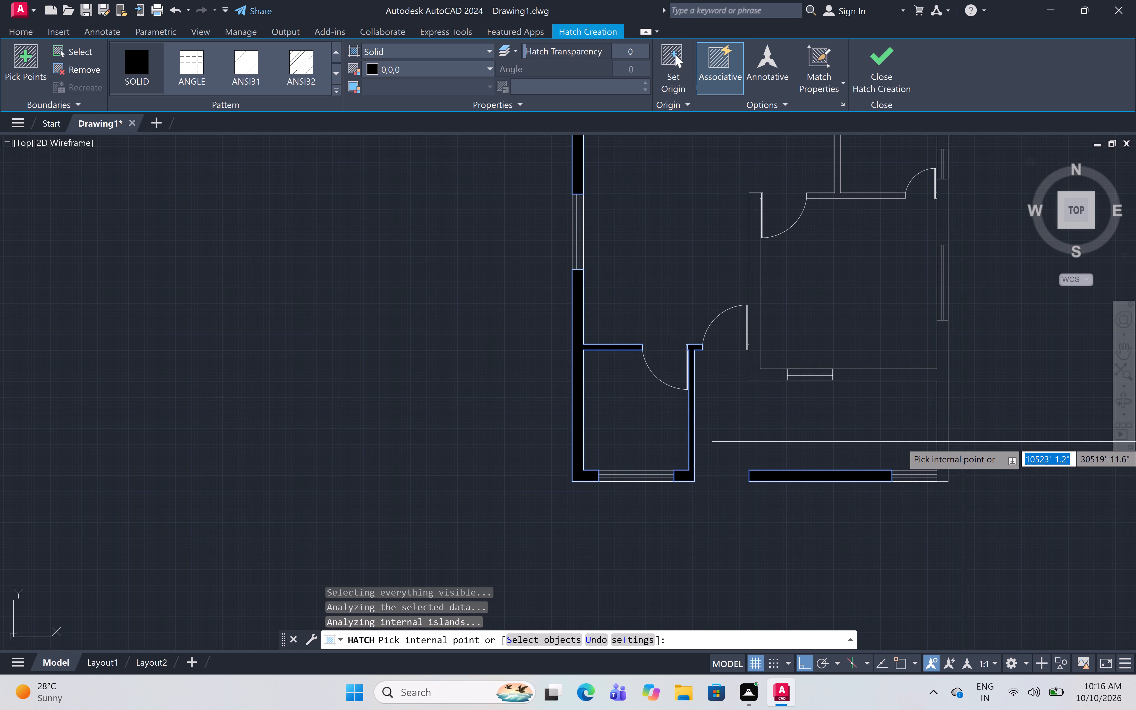
{"action": "left_click", "coordinate": [944, 412]}
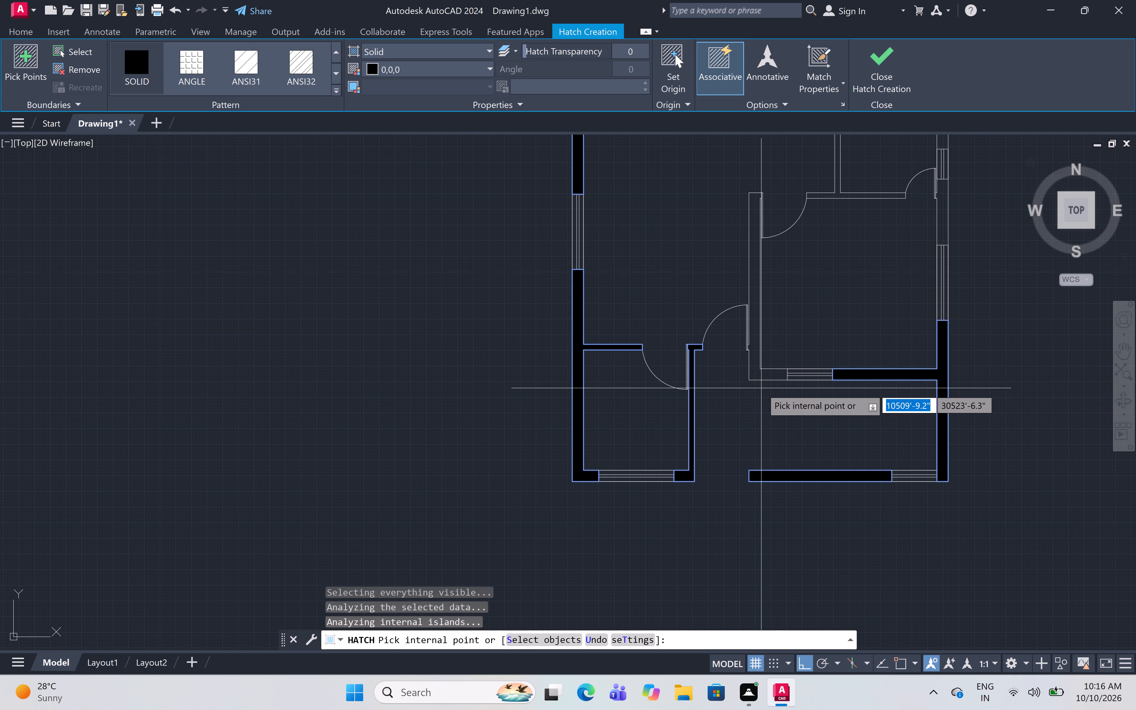
{"action": "middle_click_drag", "start_coordinate": [734, 435], "coordinate": [734, 483]}
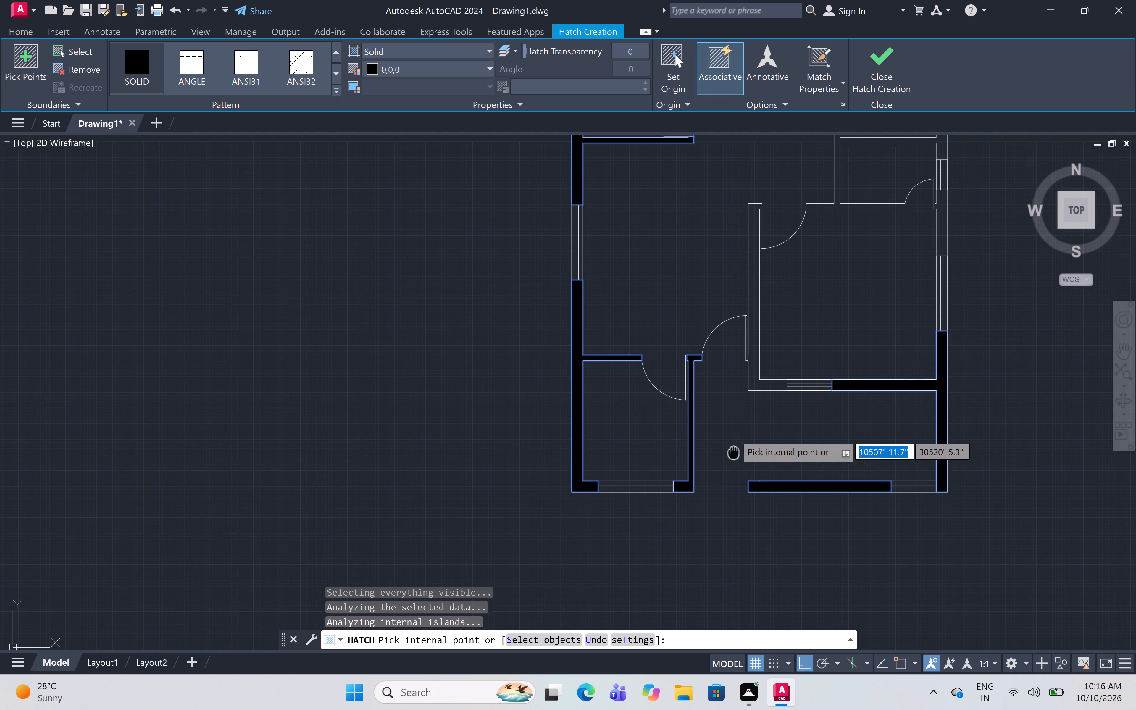
{"action": "middle_click_drag", "start_coordinate": [734, 483], "coordinate": [734, 494]}
{"action": "scroll", "coordinate": [734, 485], "scroll_direction": "up", "scroll_amount": 2}
{"action": "left_click", "coordinate": [788, 346]}
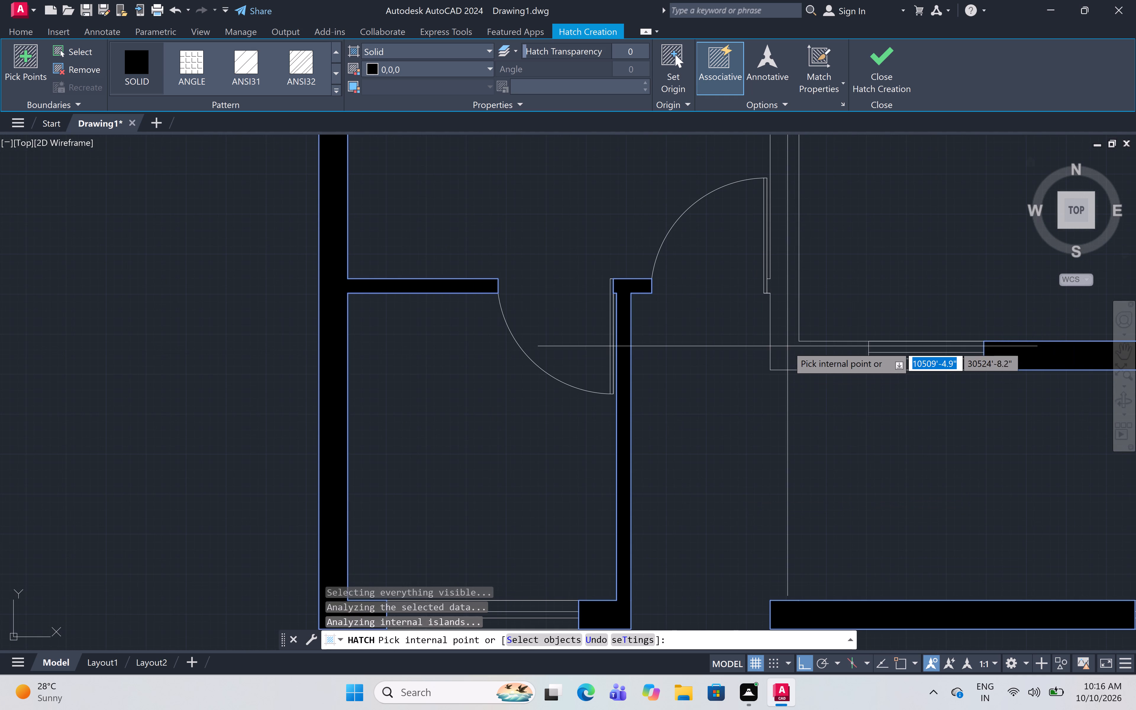
Fill the east wall section above the central east room's window and the connected walls around the two small east rooms.
{"action": "scroll", "coordinate": [770, 421], "scroll_direction": "down", "scroll_amount": 2}
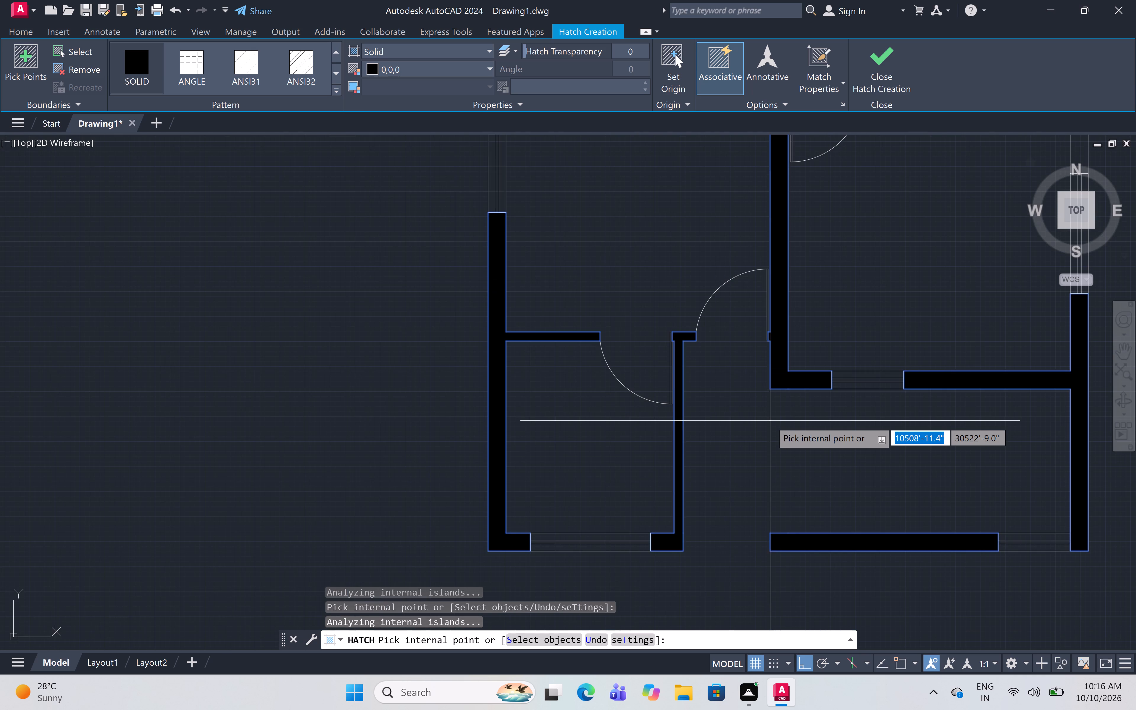
{"action": "scroll", "coordinate": [770, 421], "scroll_direction": "down", "scroll_amount": 1}
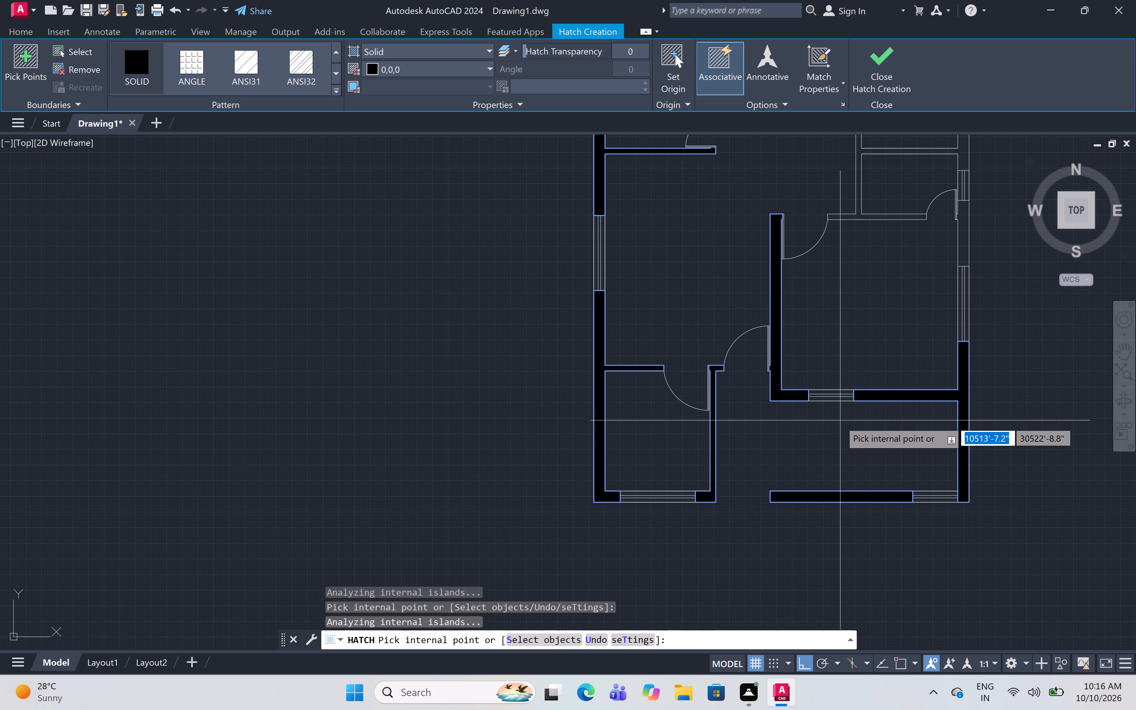
{"action": "scroll", "coordinate": [870, 400], "scroll_direction": "down", "scroll_amount": 2}
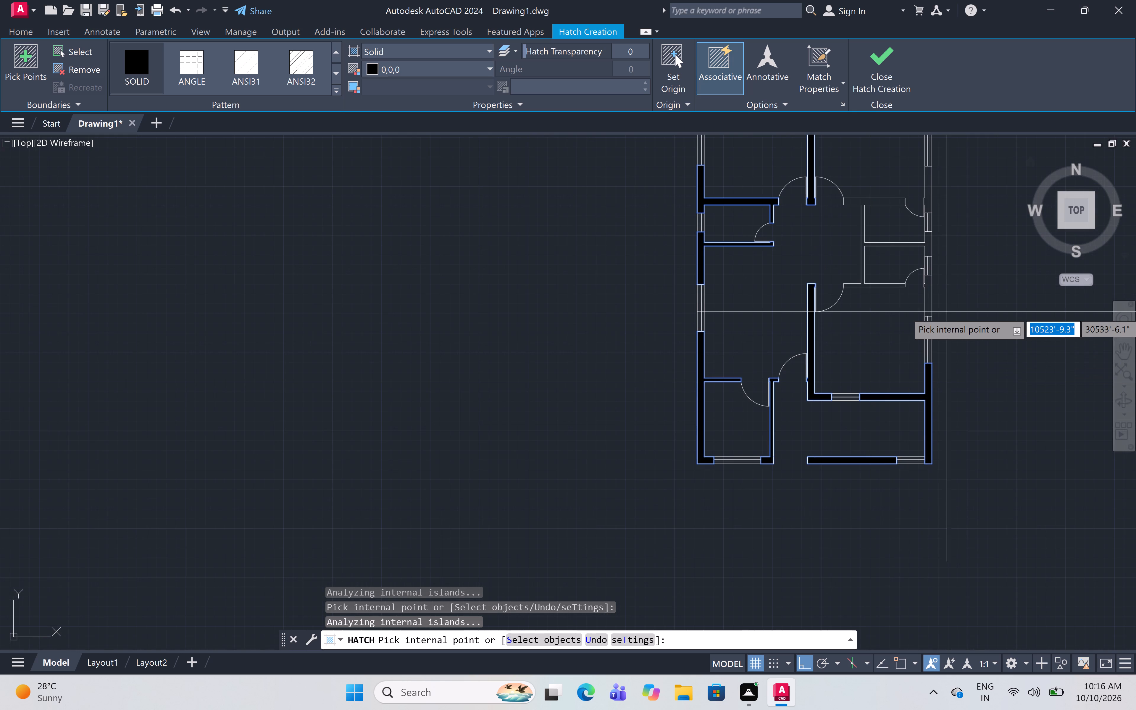
{"action": "scroll", "coordinate": [928, 280], "scroll_direction": "up", "scroll_amount": 4}
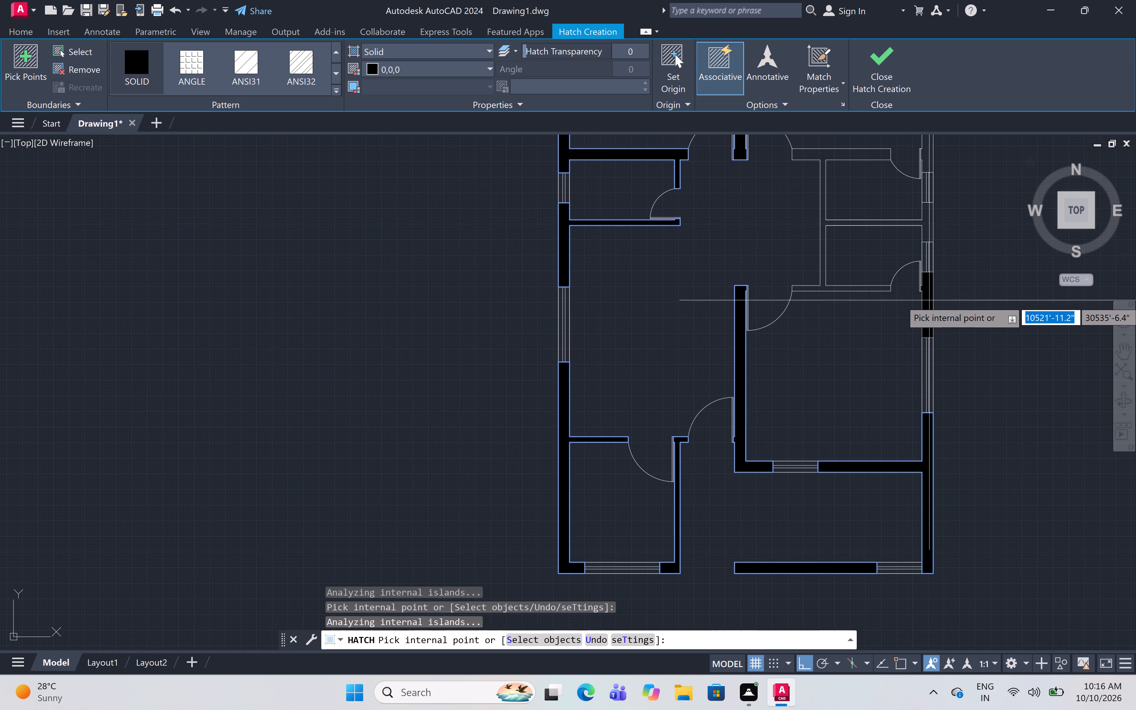
{"action": "left_click", "coordinate": [929, 300]}
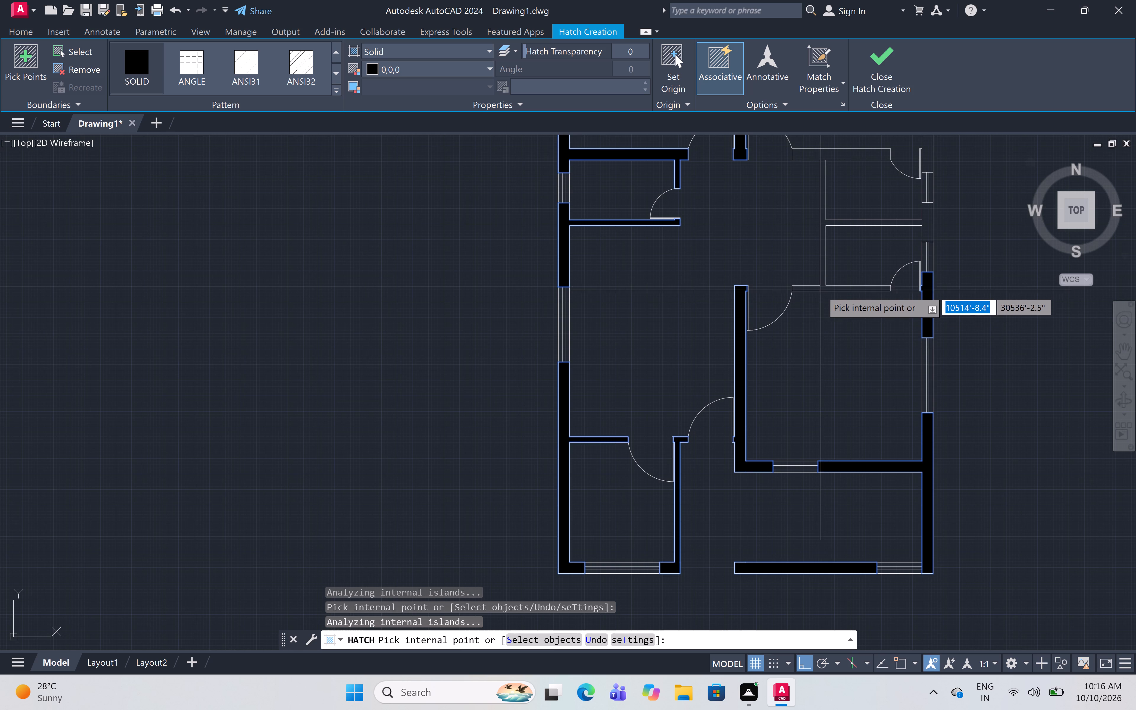
{"action": "scroll", "coordinate": [823, 287], "scroll_direction": "up", "scroll_amount": 2}
{"action": "left_click", "coordinate": [822, 290]}
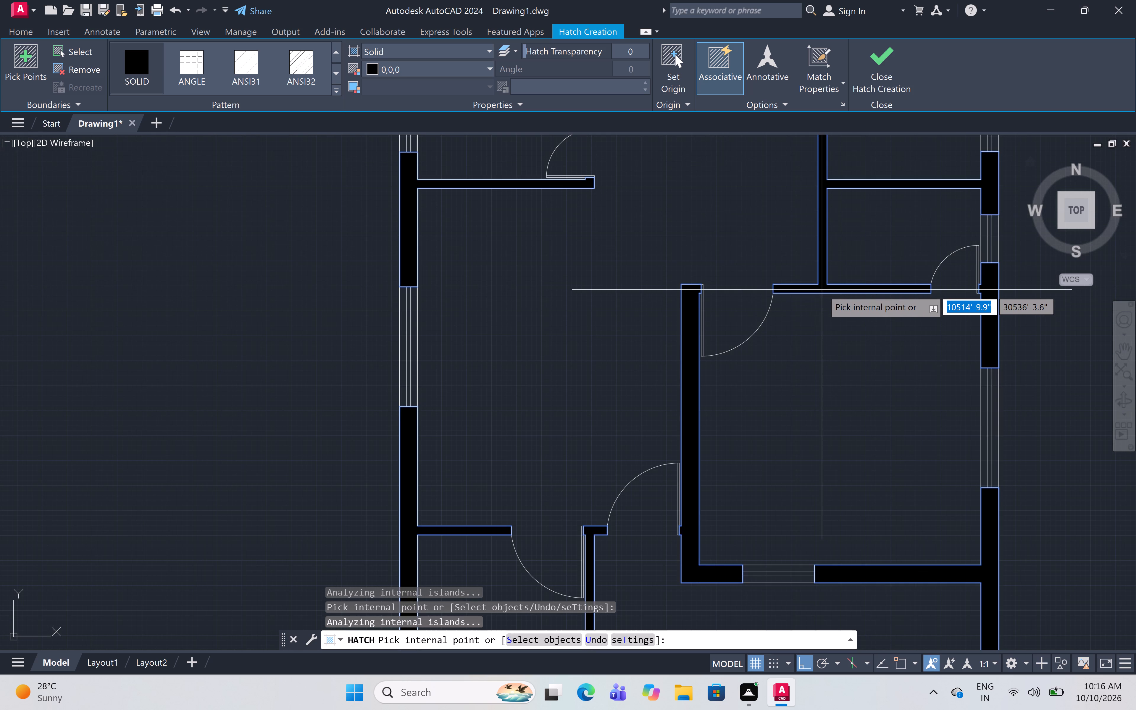
Fill the east outer wall section between the northeast room's window and the upper ventilator, and finish the hatch.
{"action": "scroll", "coordinate": [809, 383], "scroll_direction": "down", "scroll_amount": 5}
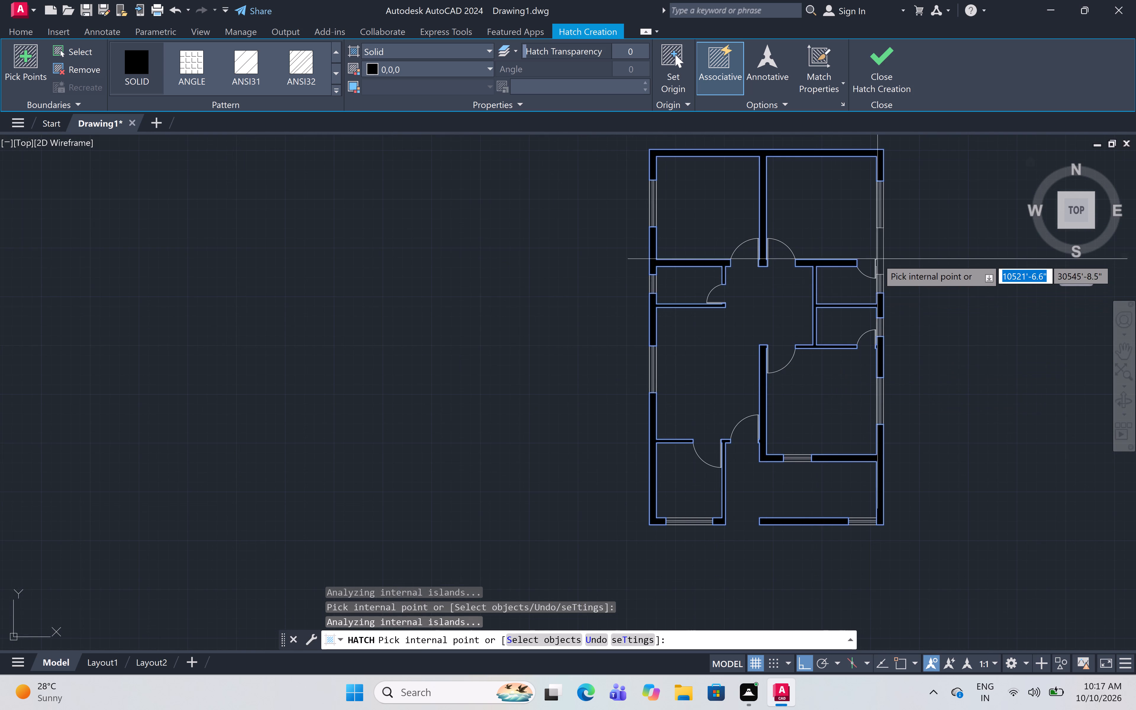
{"action": "scroll", "coordinate": [877, 247], "scroll_direction": "up", "scroll_amount": 4}
{"action": "left_click", "coordinate": [877, 246]}
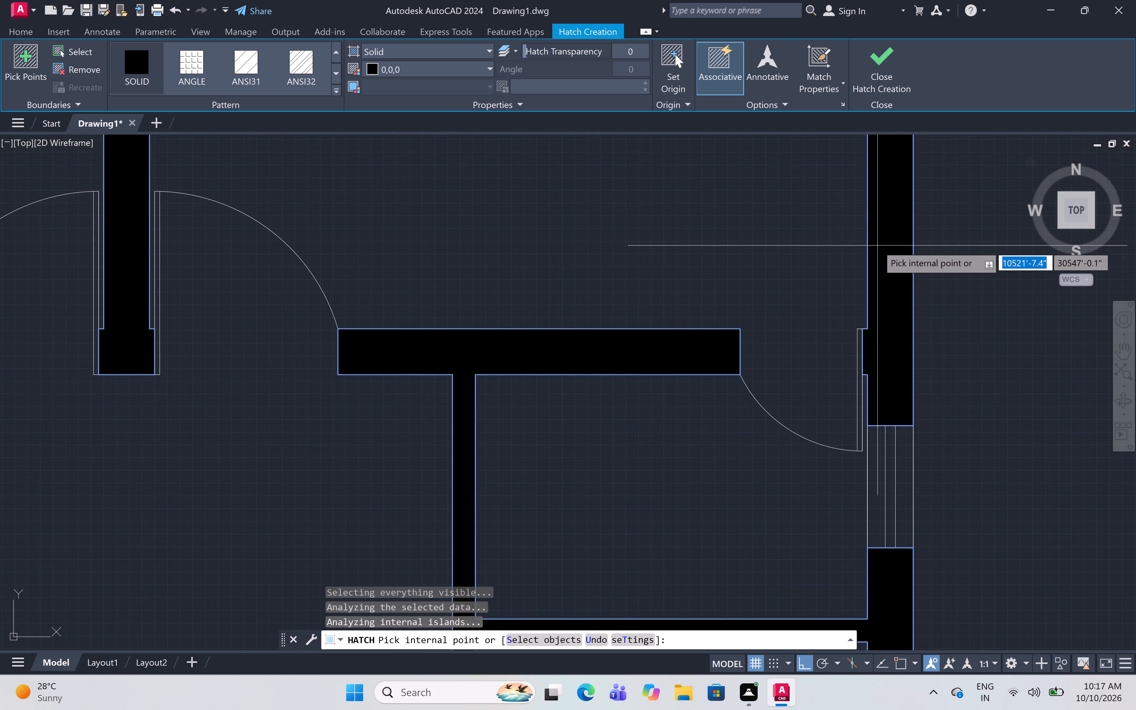
{"action": "scroll", "coordinate": [885, 313], "scroll_direction": "down", "scroll_amount": 4}
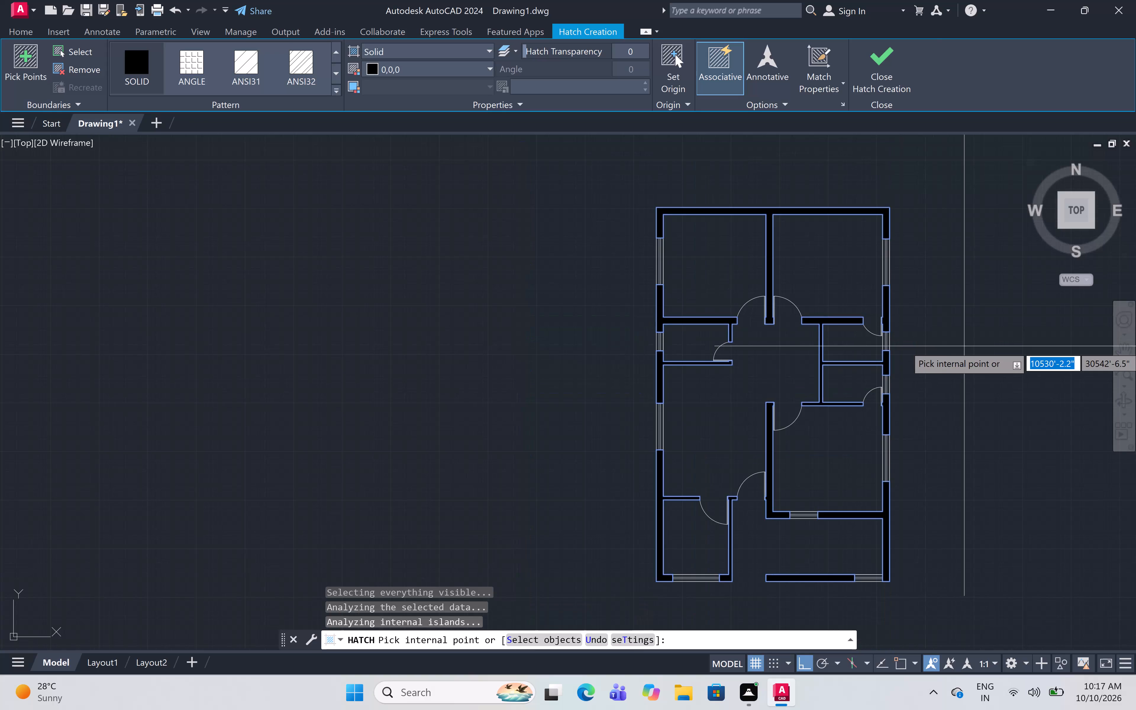
{"action": "key", "text": "Escape"}
{"action": "scroll", "coordinate": [964, 346], "scroll_direction": "down", "scroll_amount": 2}
{"action": "middle_click_drag", "start_coordinate": [963, 346], "coordinate": [860, 344]}
{"action": "scroll", "coordinate": [860, 344], "scroll_direction": "up", "scroll_amount": 2}
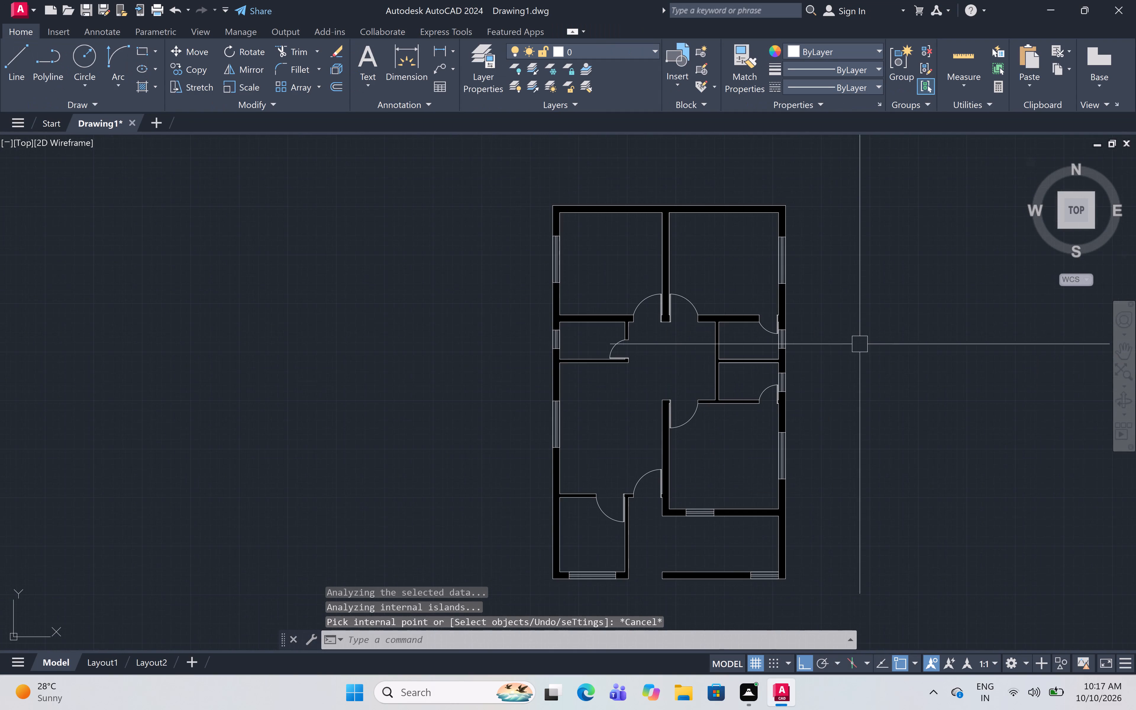
{"action": "middle_click_drag", "start_coordinate": [860, 344], "coordinate": [859, 295]}
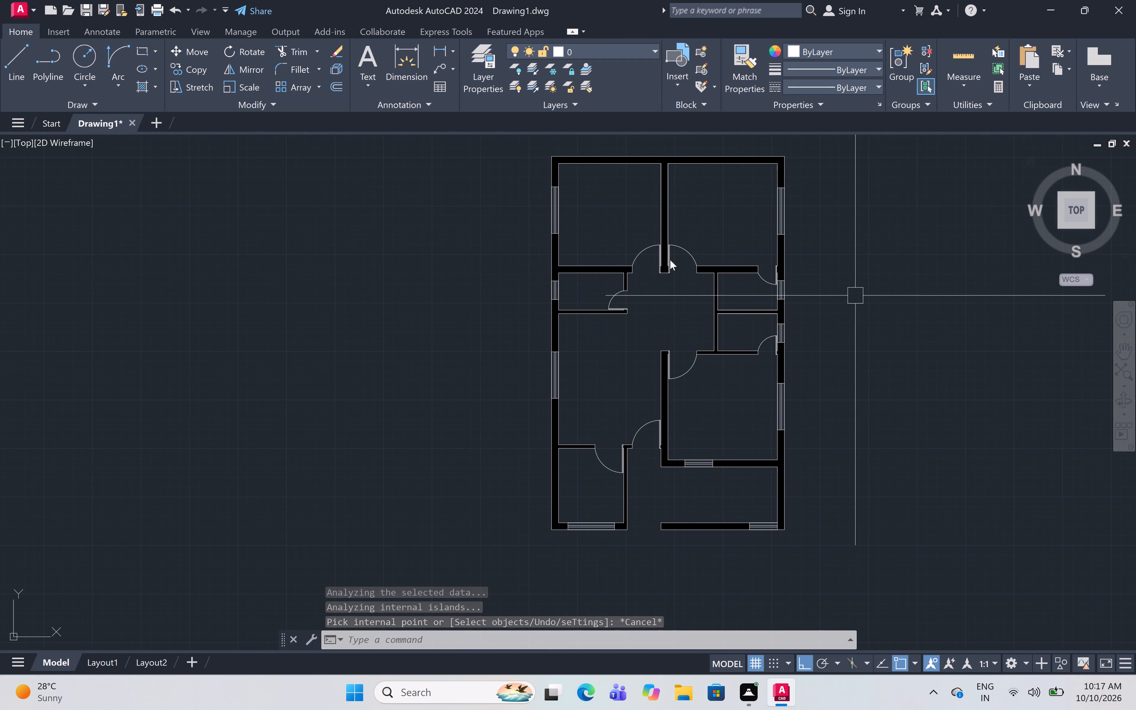
Open the recent drawing 13-9-26 floor plan (3).dwg.
{"action": "left_click", "coordinate": [18, 10]}
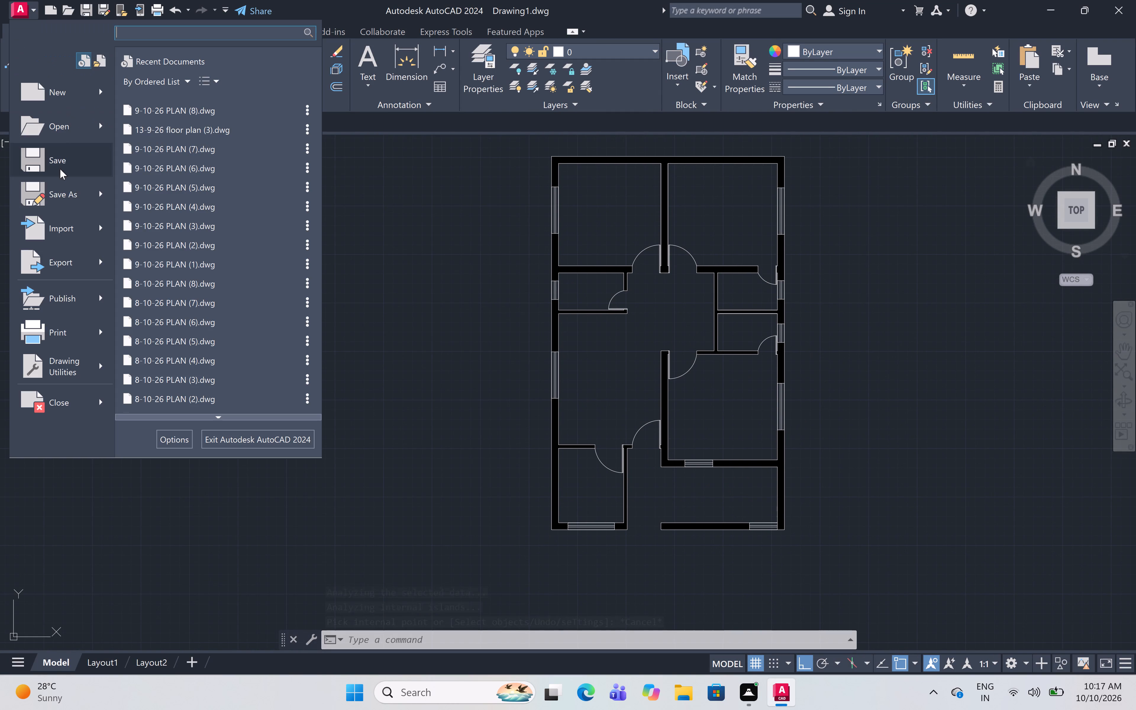
{"action": "left_click", "coordinate": [185, 127]}
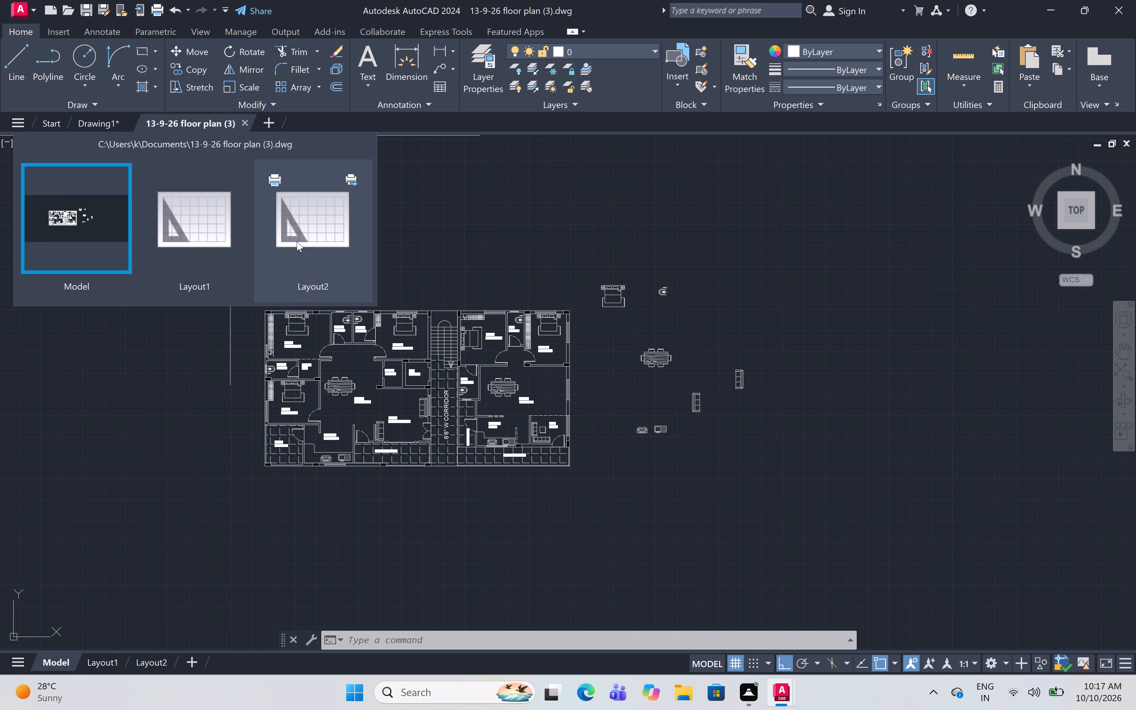
Copy all the loose furniture and fixture symbols east of the floor plan to the clipboard and return to Drawing1.
{"action": "left_click", "coordinate": [591, 241]}
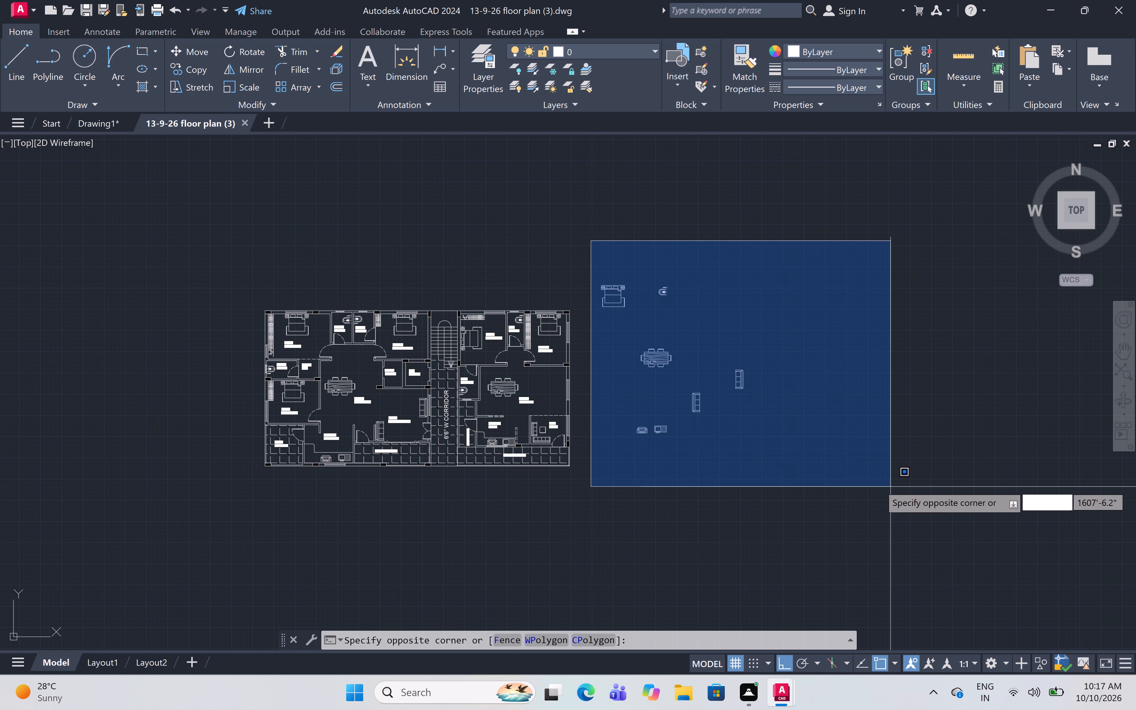
{"action": "left_click", "coordinate": [790, 466]}
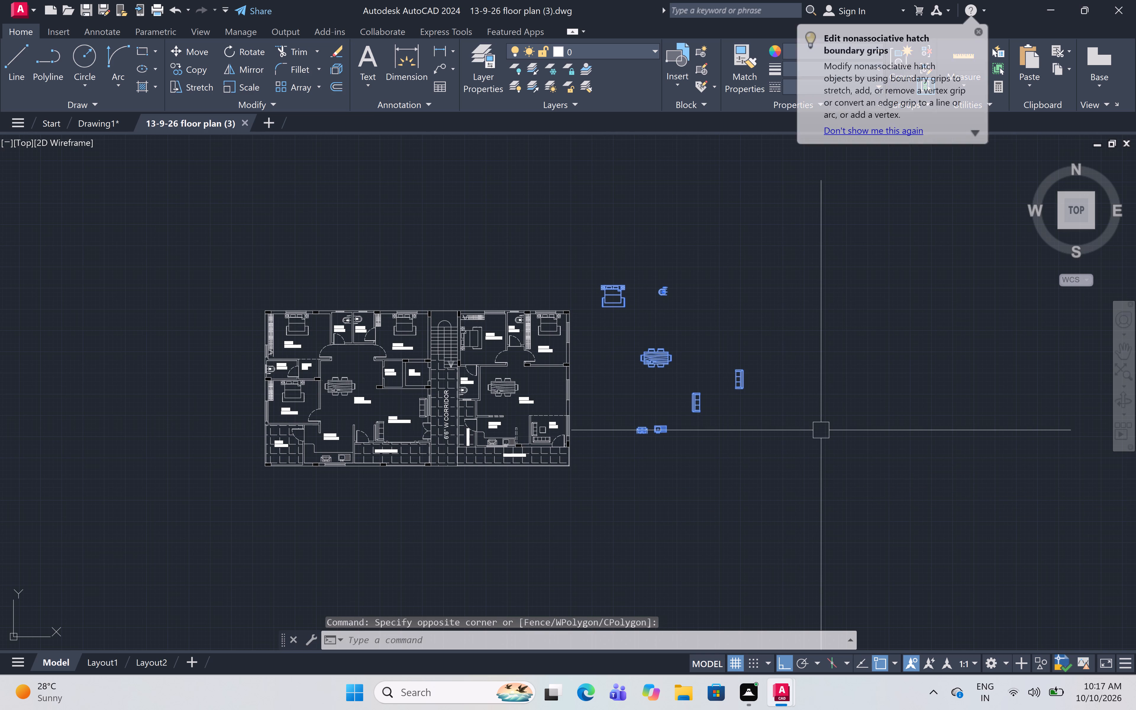
{"action": "key", "text": "ctrl+c"}
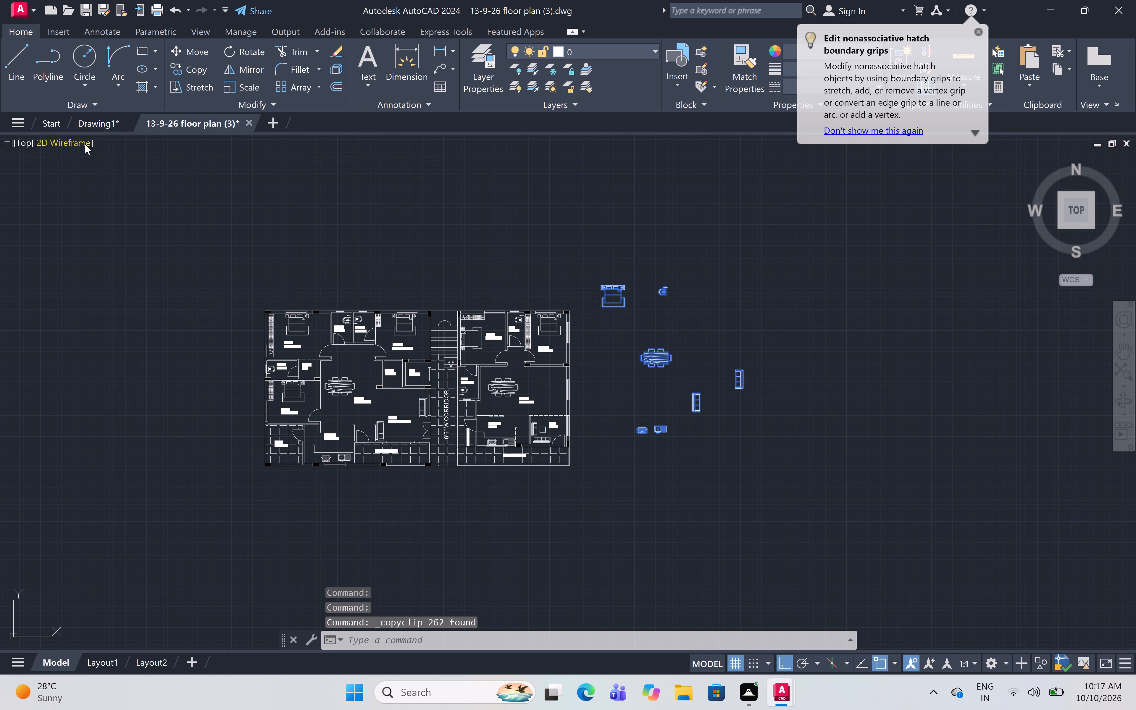
{"action": "left_click", "coordinate": [97, 124]}
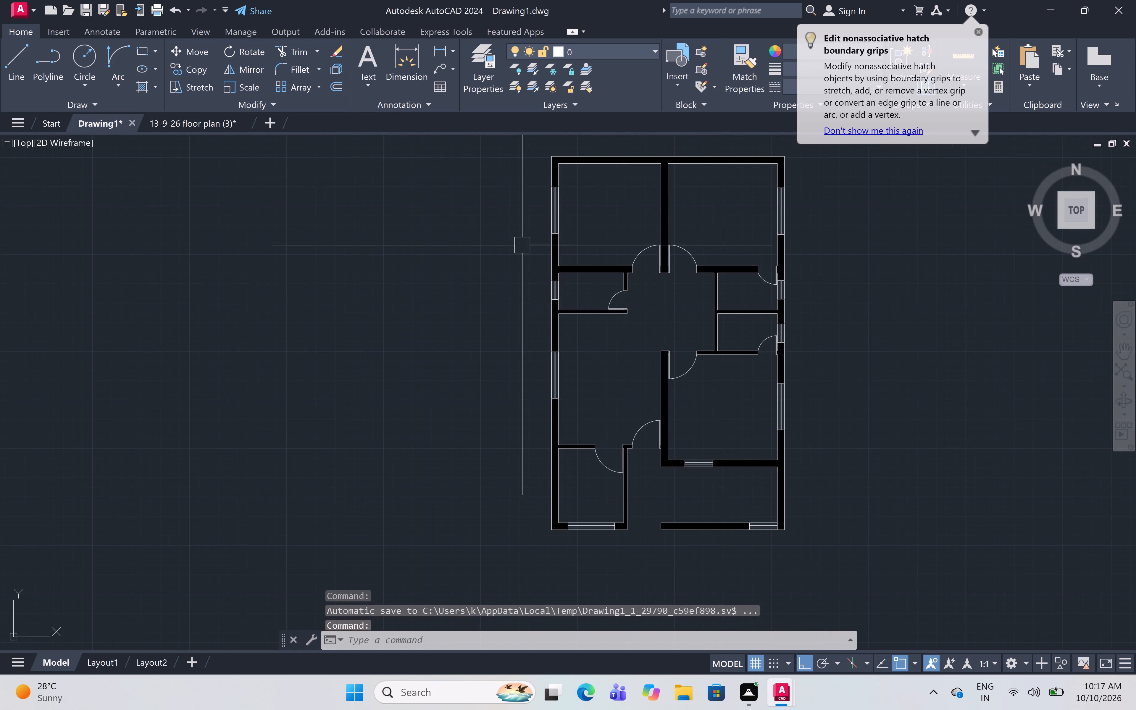
Paste the copied furniture and fixture symbols into the empty space east of the floor plan.
{"action": "key", "text": "ctrl+v"}
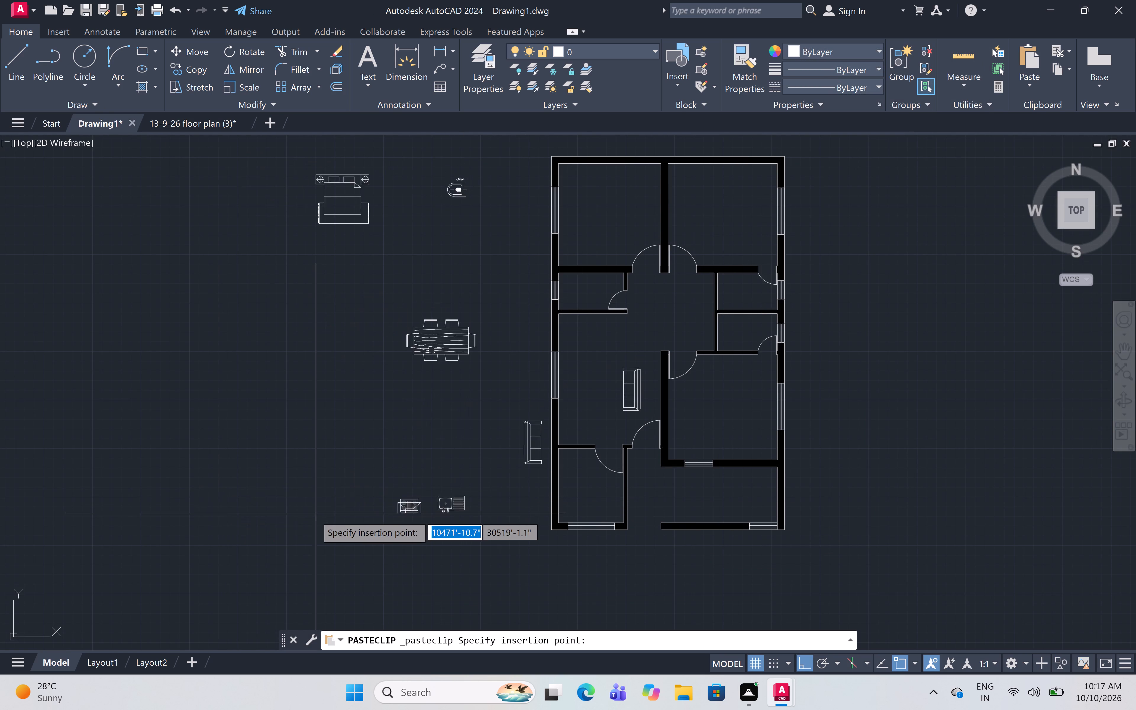
{"action": "scroll", "coordinate": [301, 526], "scroll_direction": "down", "scroll_amount": 1}
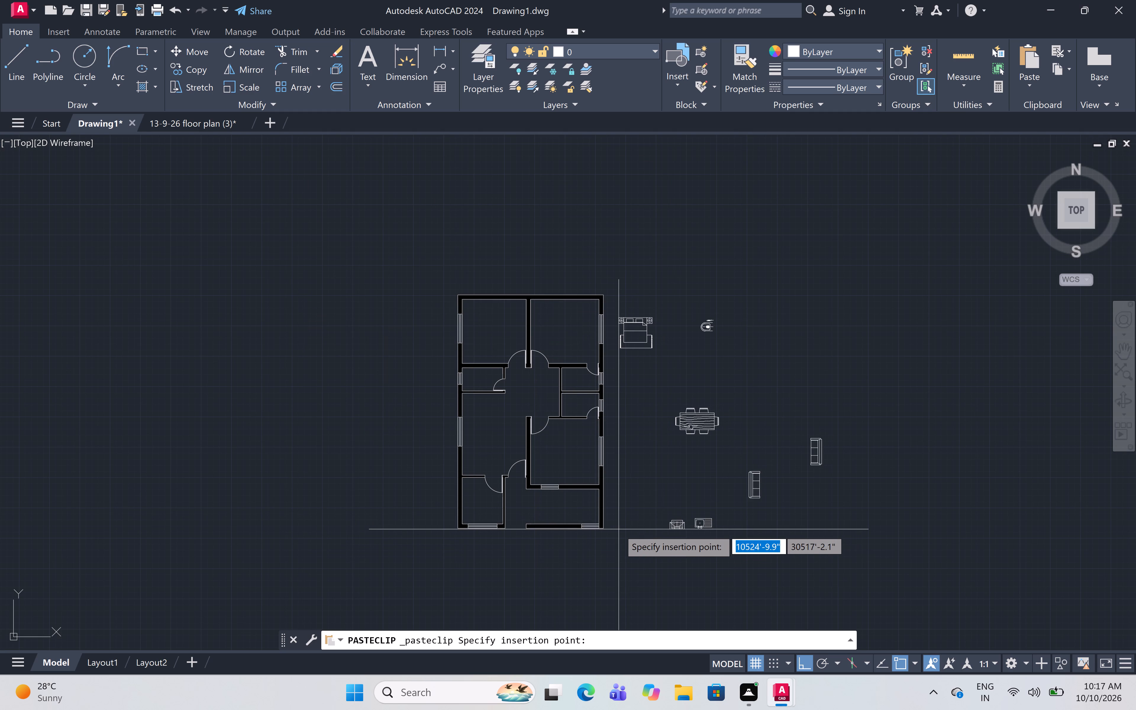
{"action": "left_click", "coordinate": [620, 522]}
Copy the double bed set from its top midpoint into the northwest room, just below the north wall, with Ortho off.
{"action": "scroll", "coordinate": [544, 525], "scroll_direction": "up", "scroll_amount": 1}
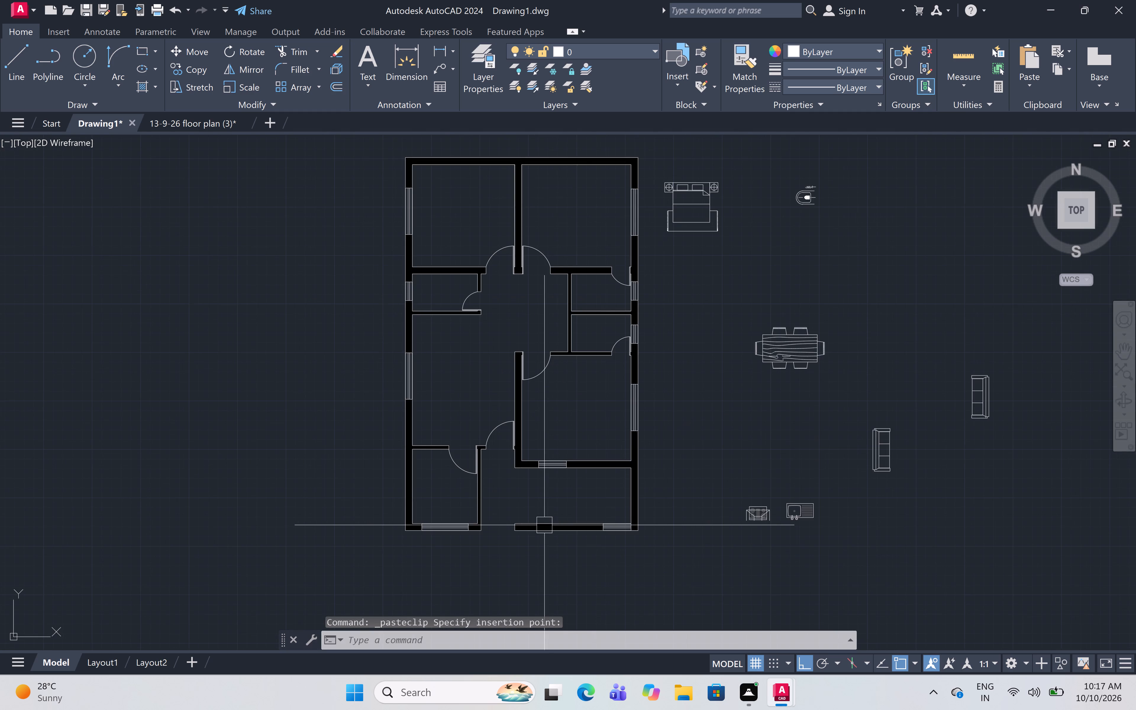
{"action": "middle_click_drag", "start_coordinate": [544, 525], "coordinate": [547, 560]}
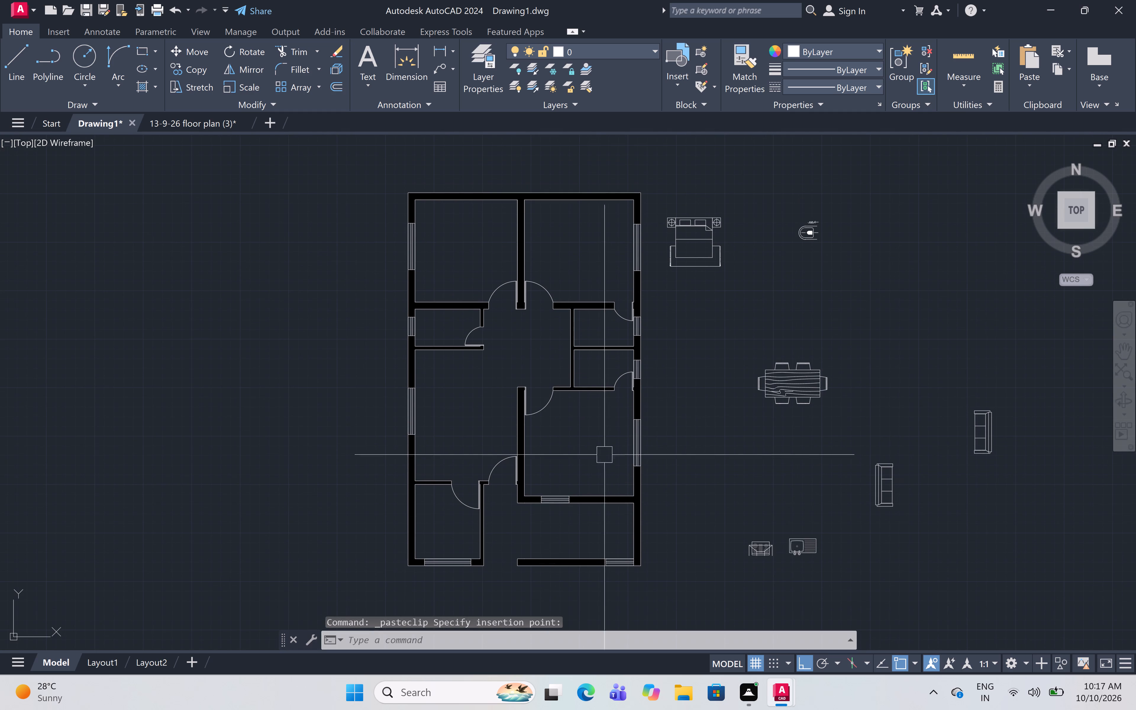
{"action": "middle_click_drag", "start_coordinate": [594, 441], "coordinate": [594, 447]}
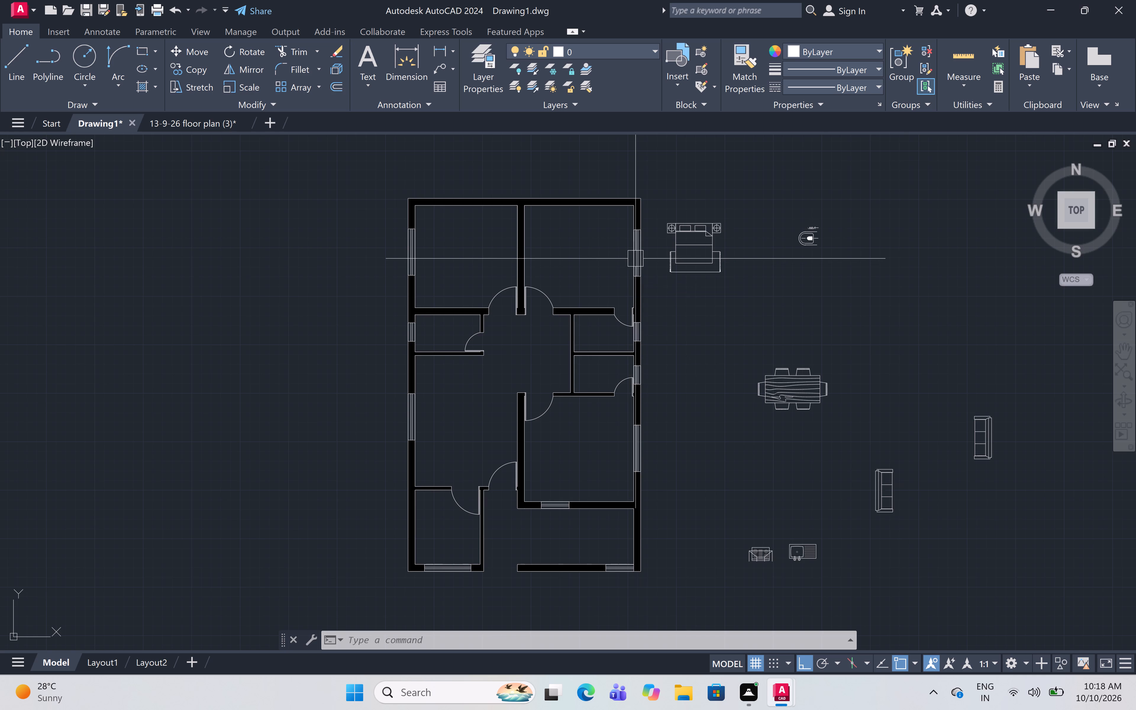
{"action": "scroll", "coordinate": [660, 225], "scroll_direction": "up", "scroll_amount": 2}
{"action": "left_click", "coordinate": [664, 191]}
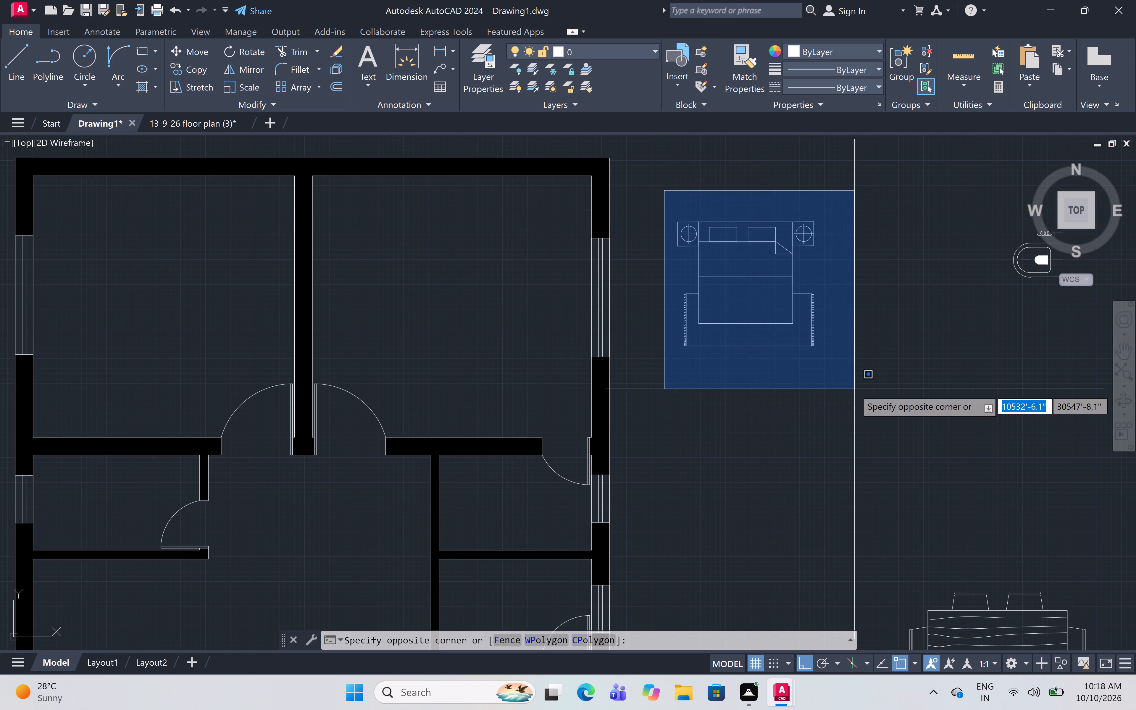
{"action": "left_click", "coordinate": [854, 389]}
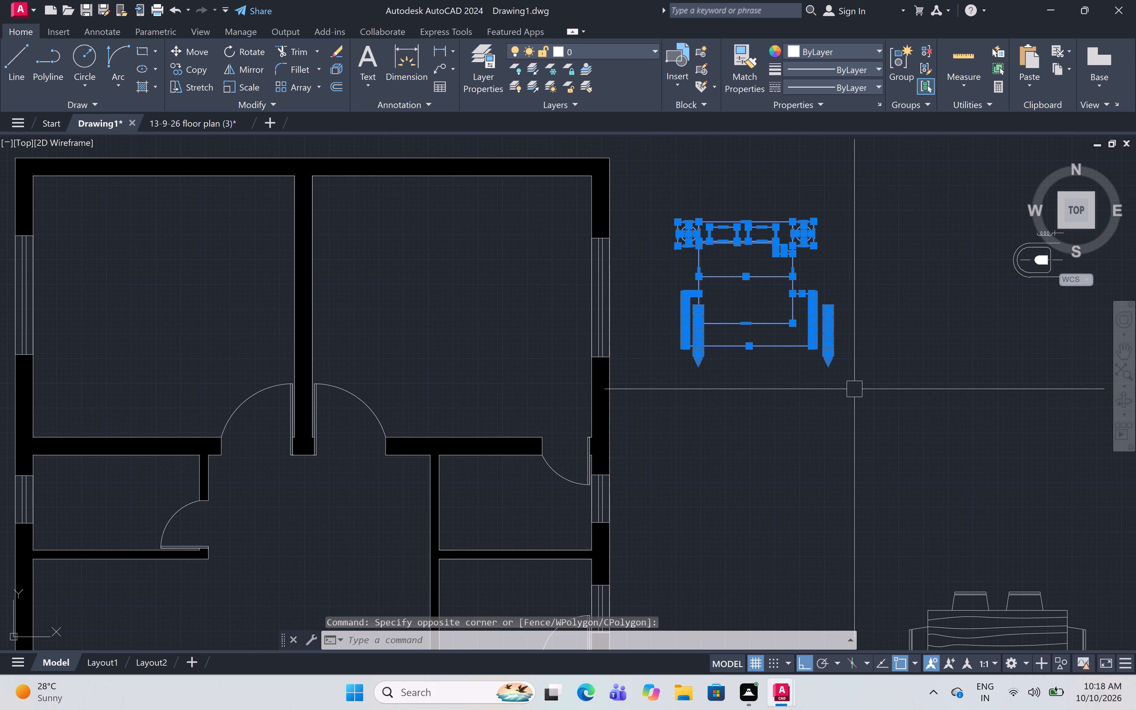
{"action": "type", "text": "co"}
{"action": "key", "text": "space"}
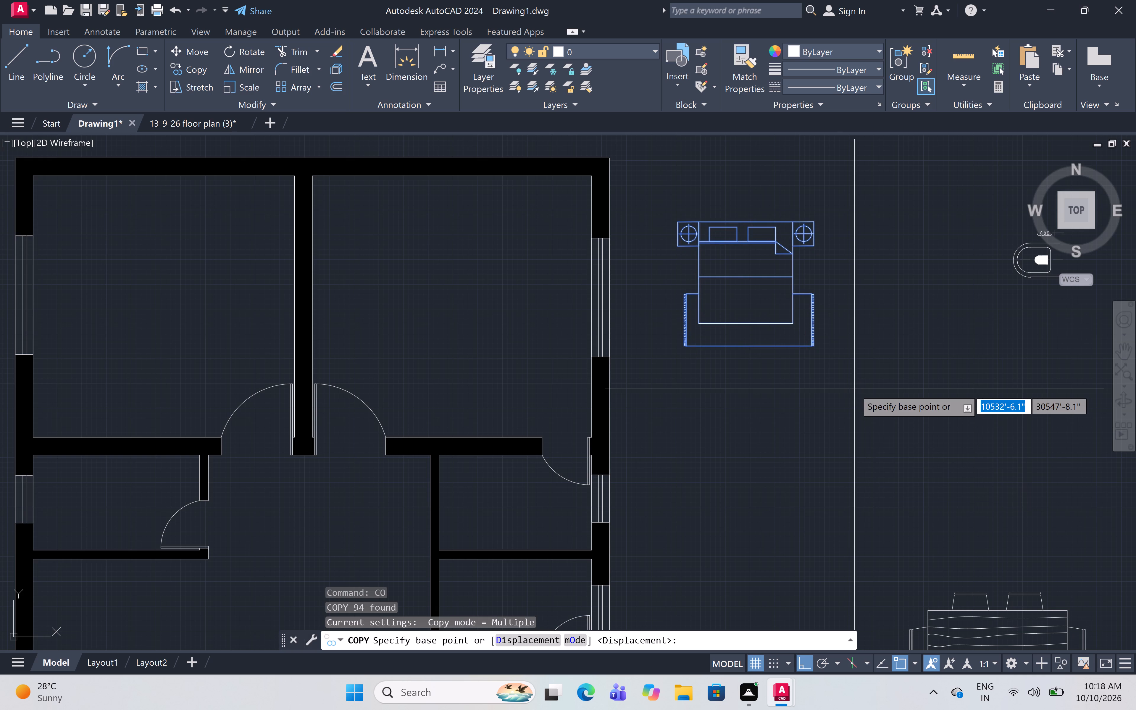
{"action": "left_click", "coordinate": [745, 221]}
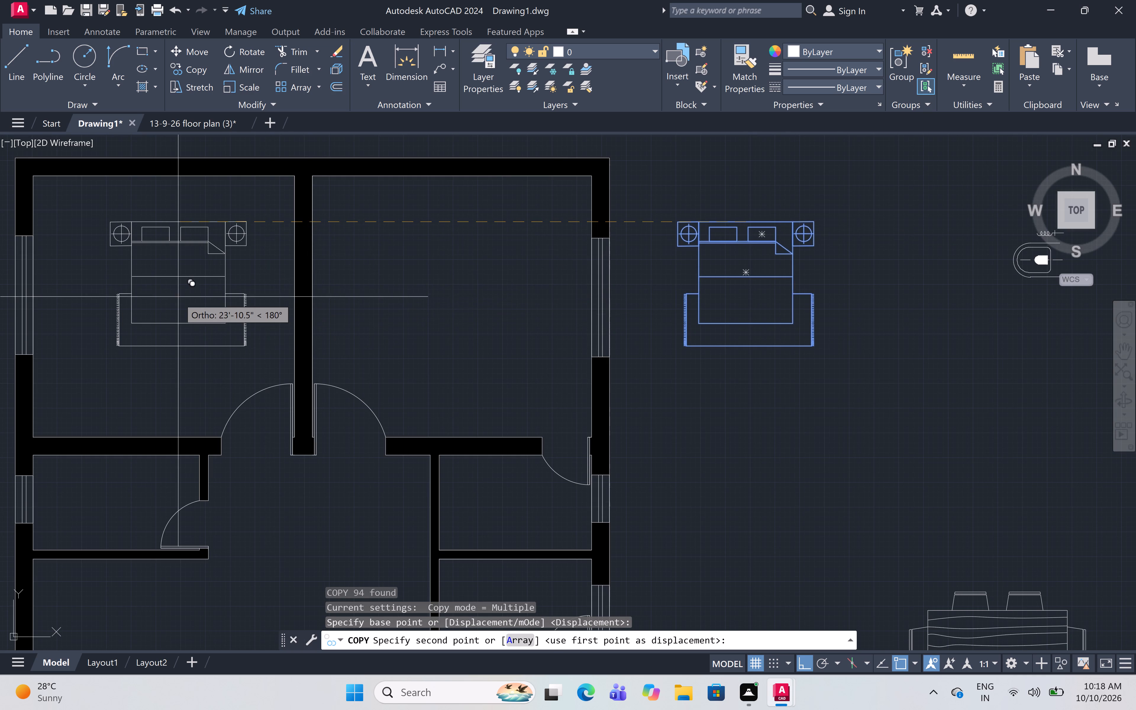
{"action": "middle_click_drag", "start_coordinate": [178, 292], "coordinate": [286, 353]}
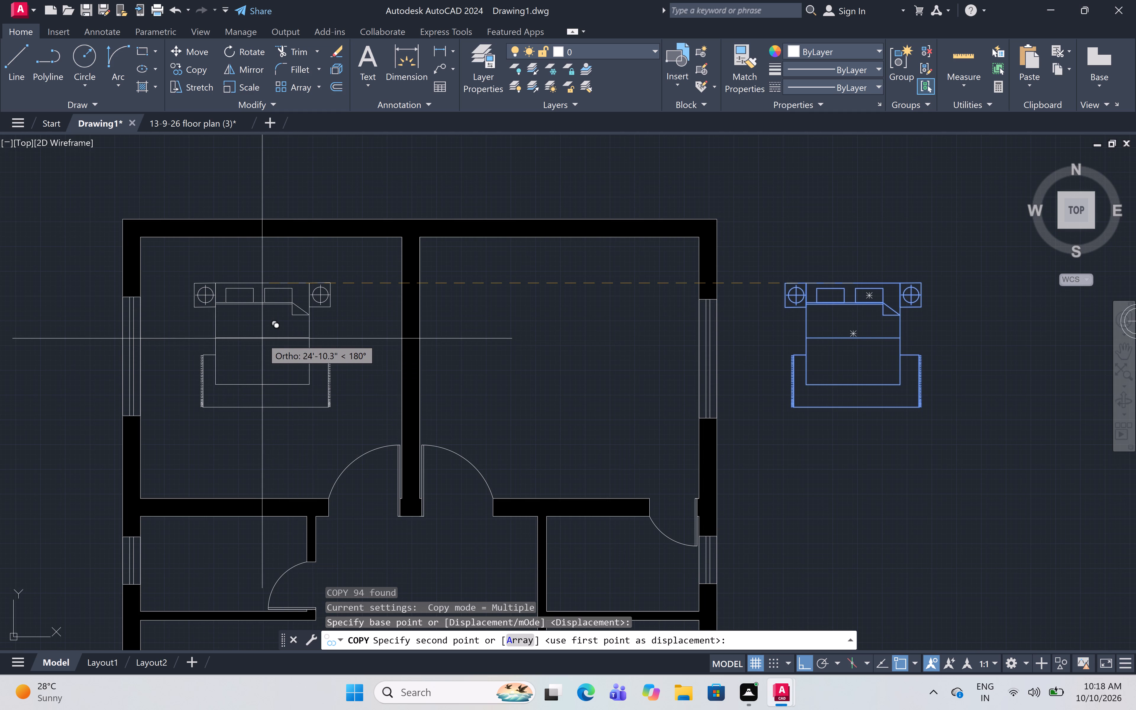
{"action": "key", "text": "F8"}
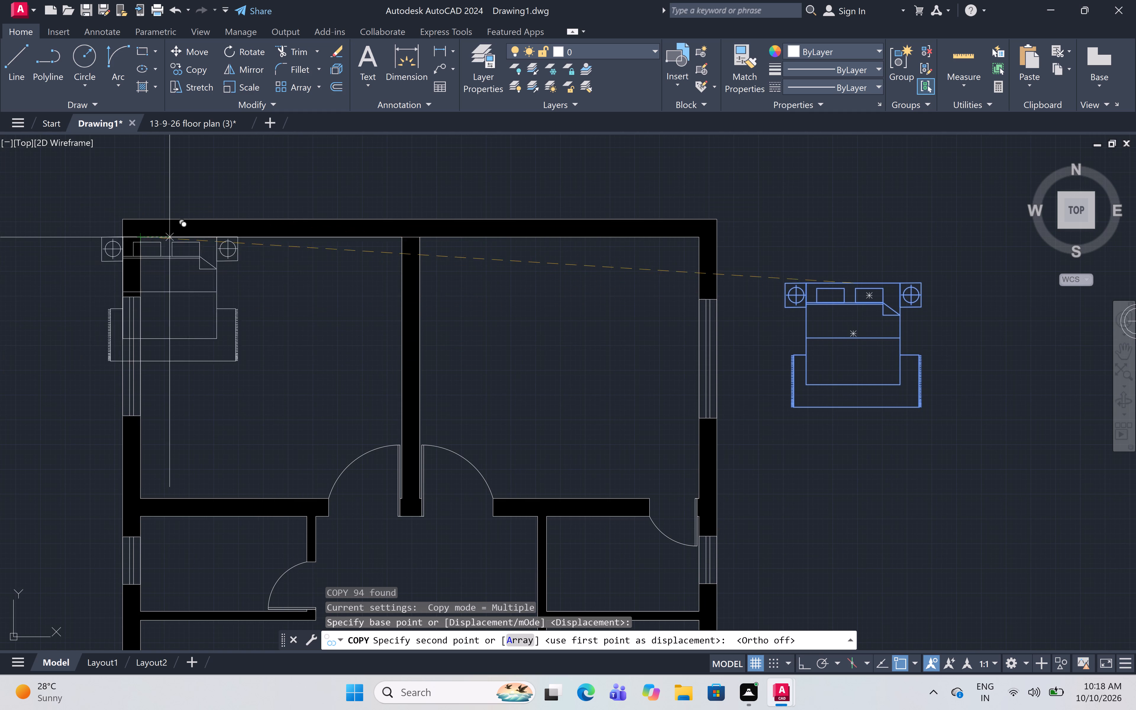
{"action": "scroll", "coordinate": [252, 257], "scroll_direction": "up", "scroll_amount": 1}
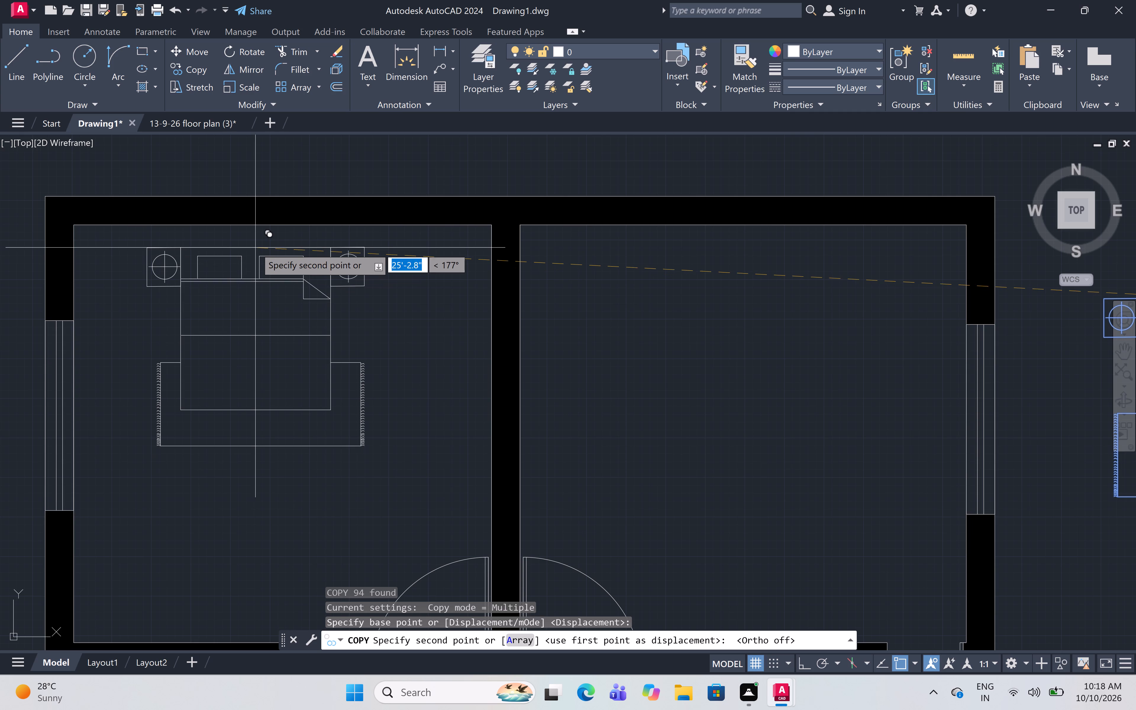
{"action": "left_click", "coordinate": [262, 234]}
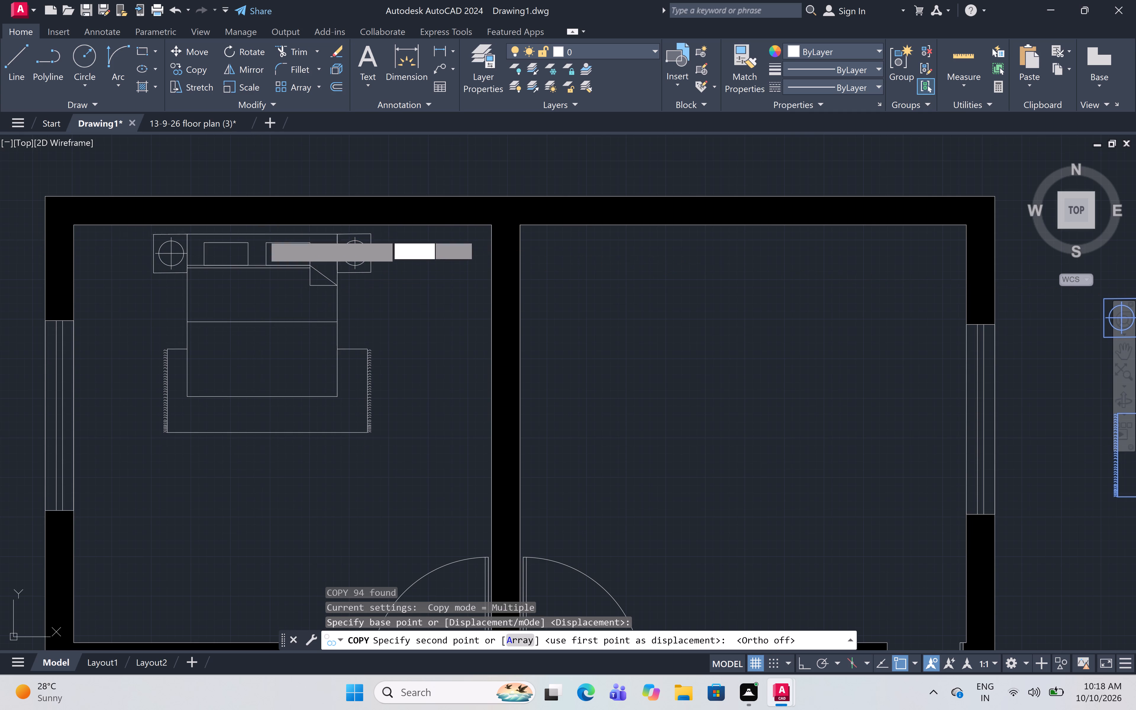
Place another copy of the bed set in the northeast room, just below the north wall.
{"action": "scroll", "coordinate": [240, 299], "scroll_direction": "down", "scroll_amount": 1}
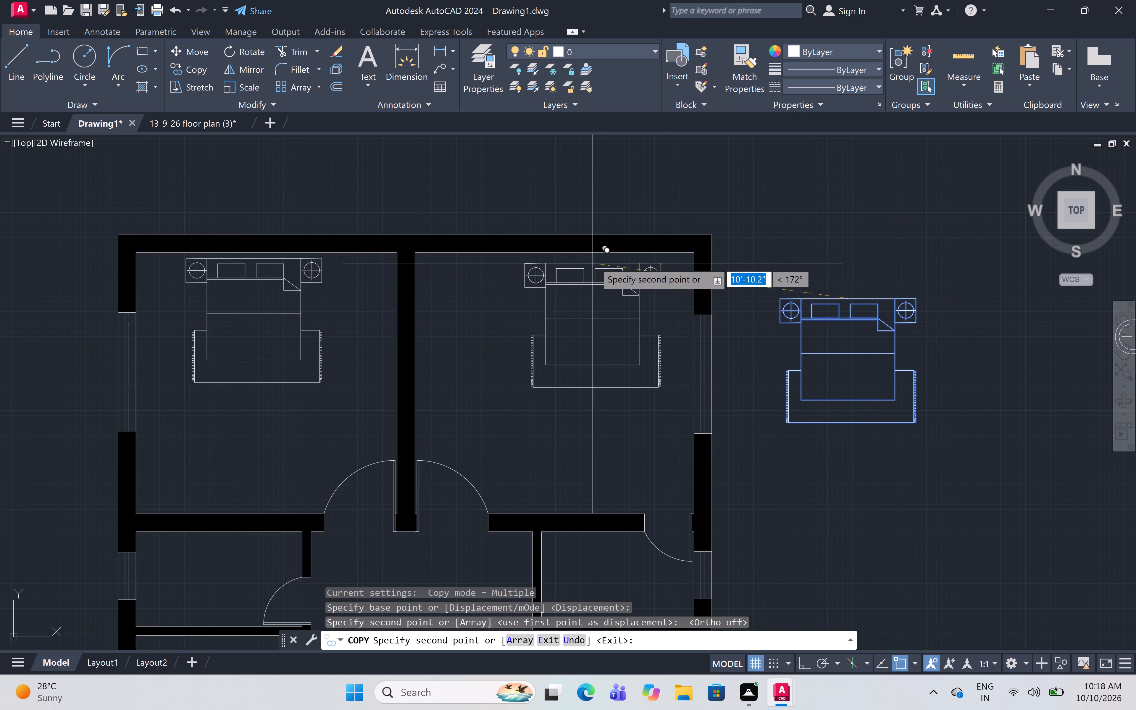
{"action": "scroll", "coordinate": [575, 260], "scroll_direction": "up", "scroll_amount": 1}
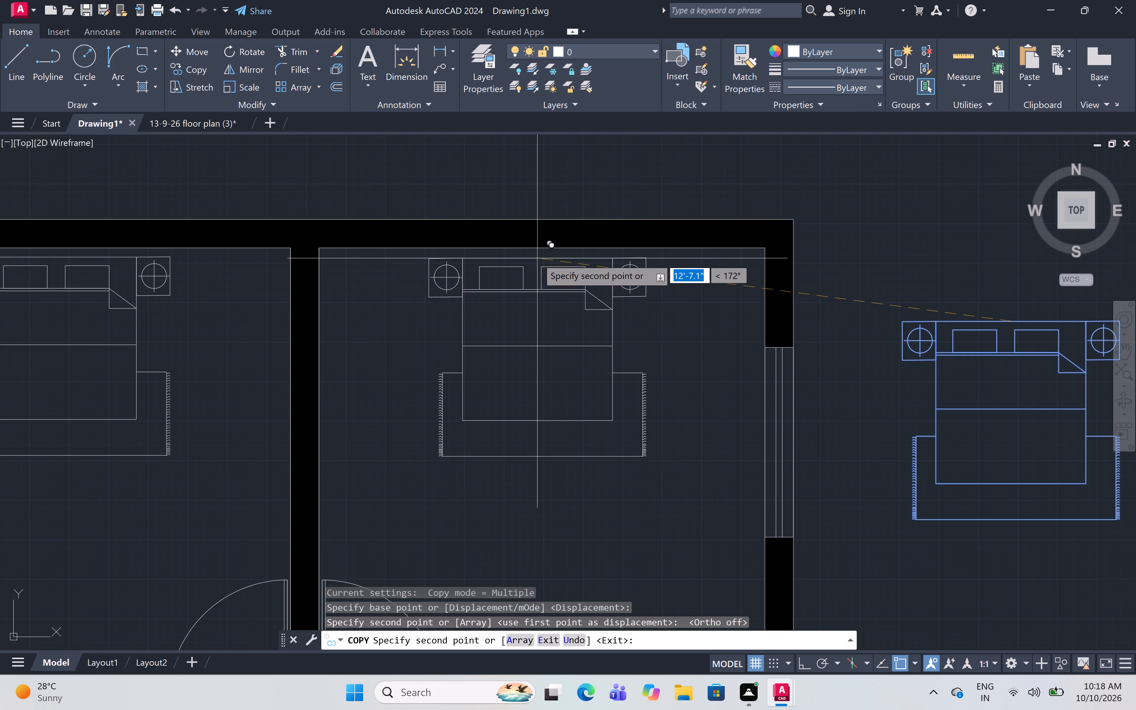
{"action": "scroll", "coordinate": [545, 260], "scroll_direction": "up", "scroll_amount": 2}
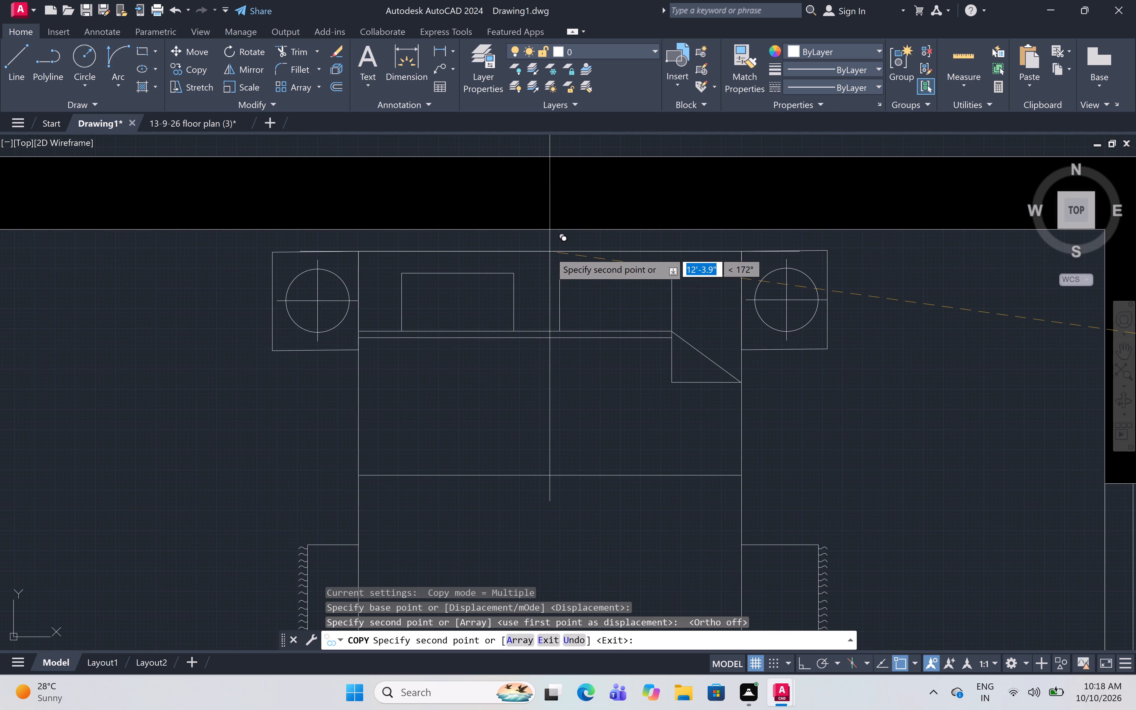
{"action": "left_click", "coordinate": [553, 254]}
Place a third copy of the bed set in the empty space west of the floor plan and end the Copy command.
{"action": "scroll", "coordinate": [533, 235], "scroll_direction": "down", "scroll_amount": 5}
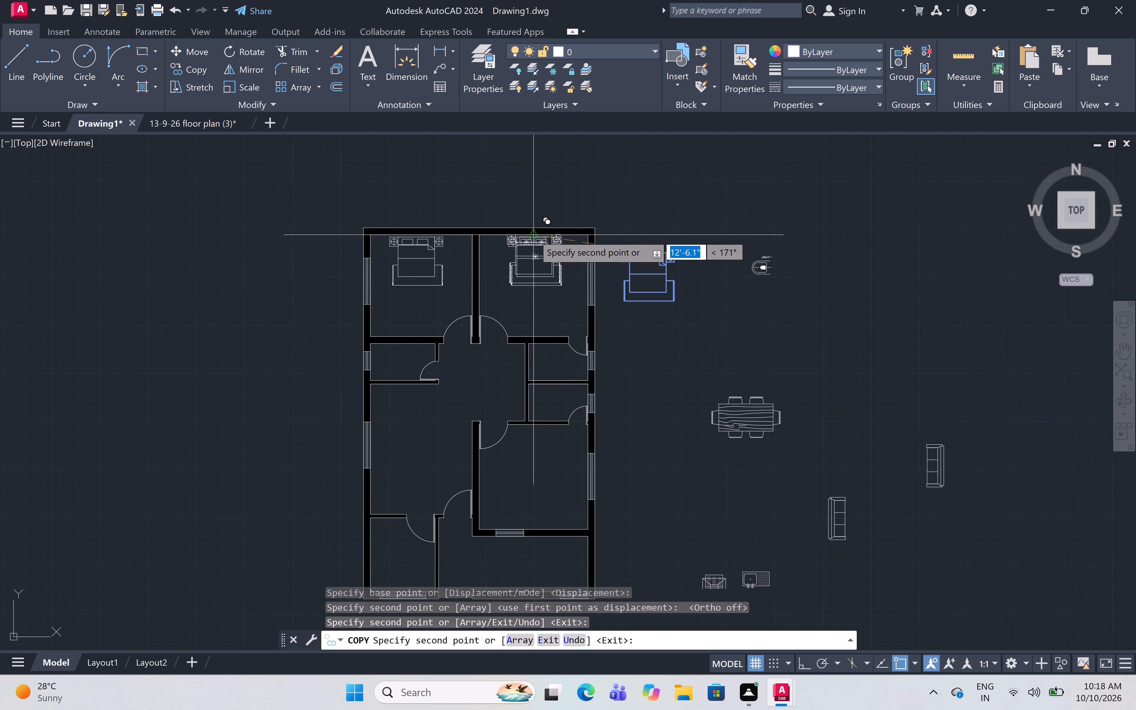
{"action": "scroll", "coordinate": [552, 259], "scroll_direction": "down", "scroll_amount": 2}
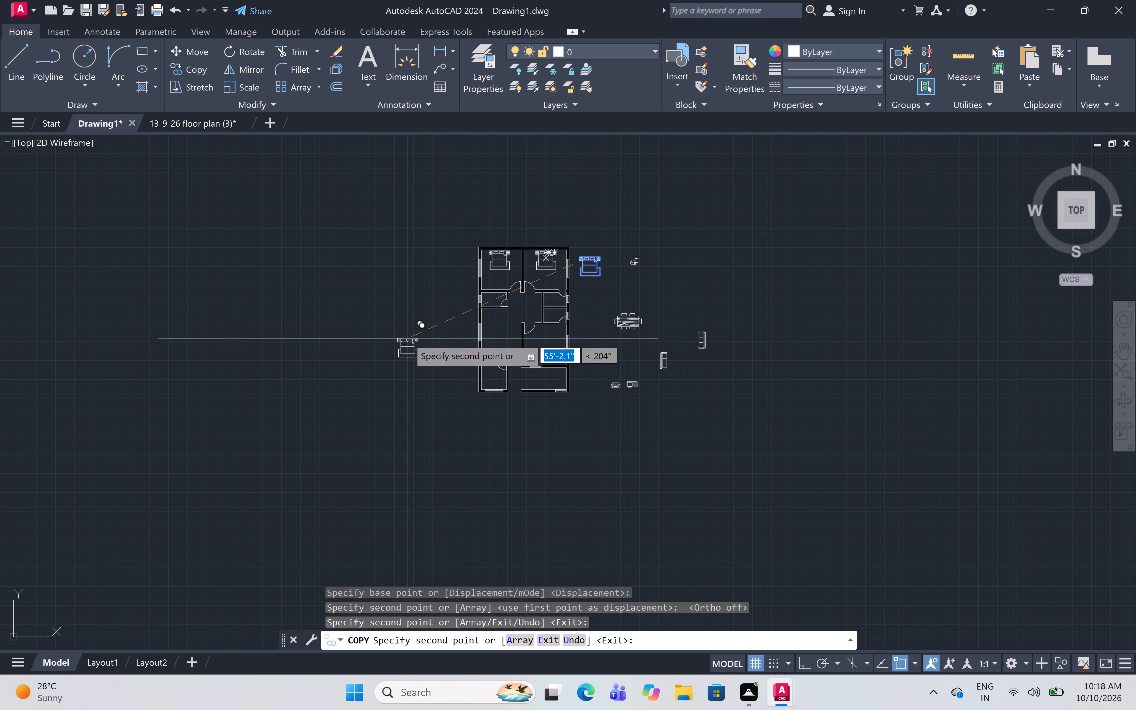
{"action": "left_click", "coordinate": [414, 340]}
{"action": "key", "text": "Escape"}
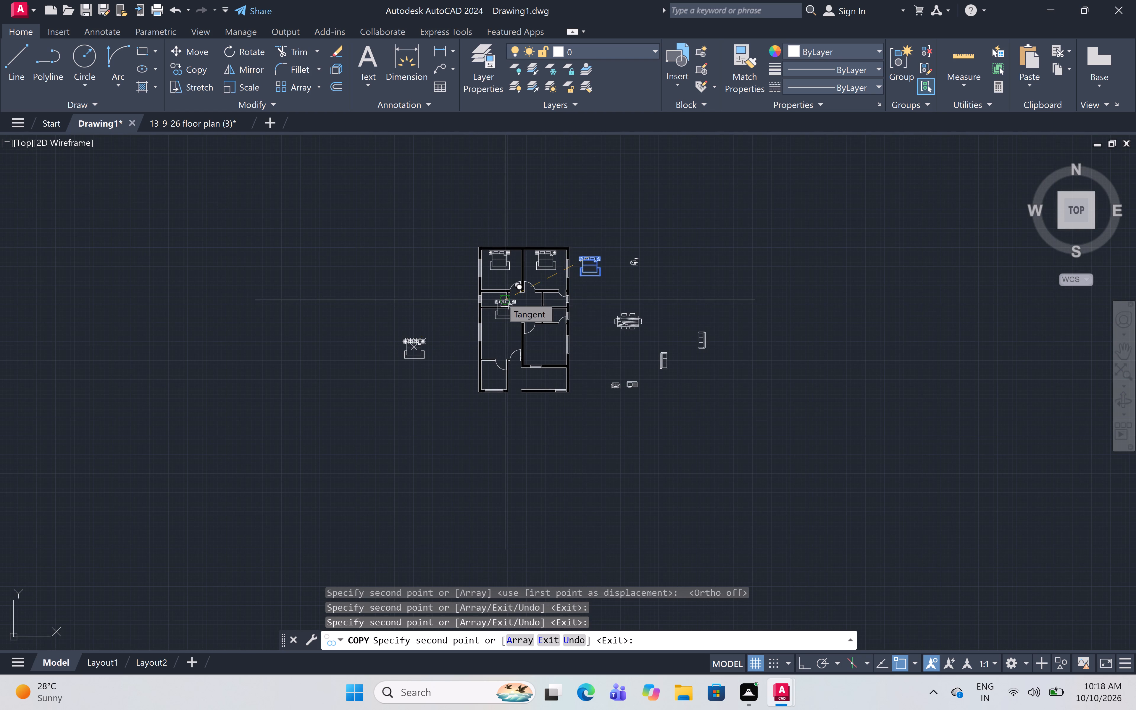
Rotate the bed set west of the plan by 180° about the midpoint of its headboard edge, with Ortho on.
{"action": "scroll", "coordinate": [403, 342], "scroll_direction": "up", "scroll_amount": 3}
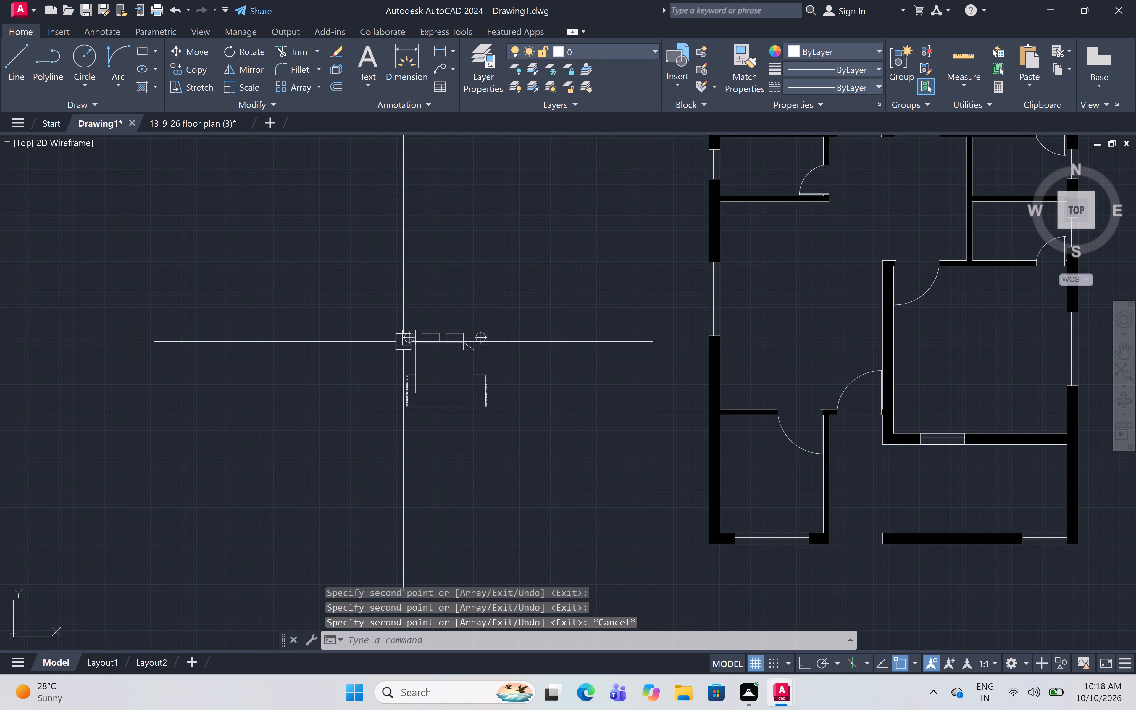
{"action": "left_click", "coordinate": [374, 295]}
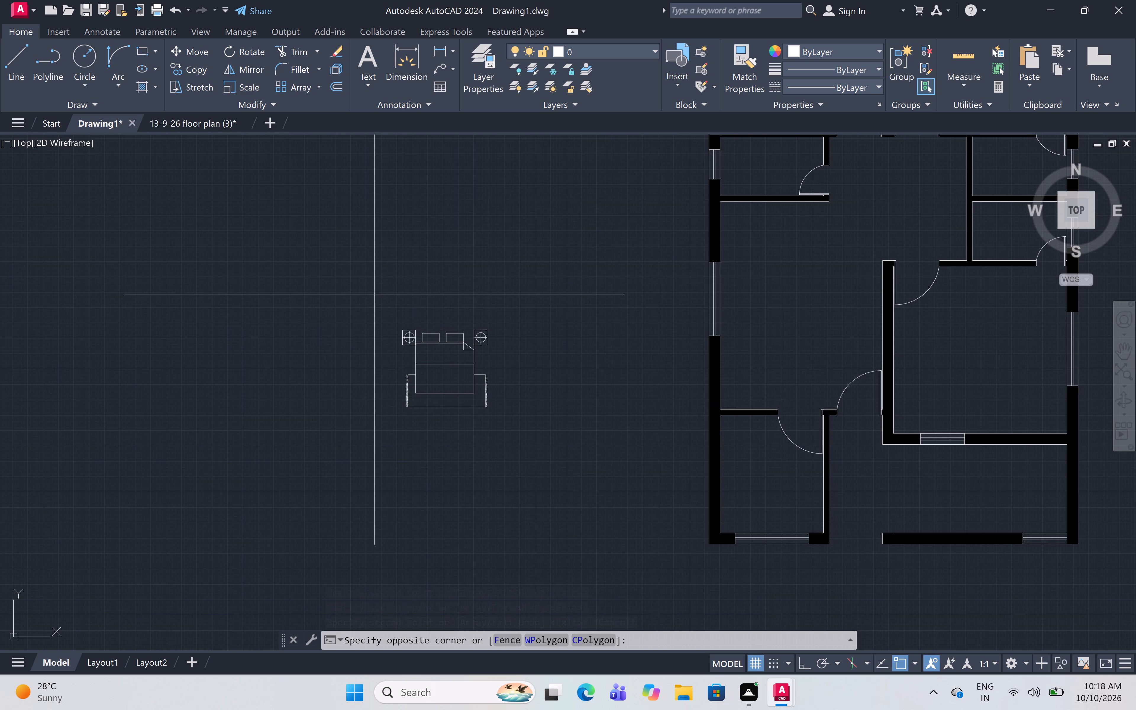
{"action": "left_click", "coordinate": [514, 446]}
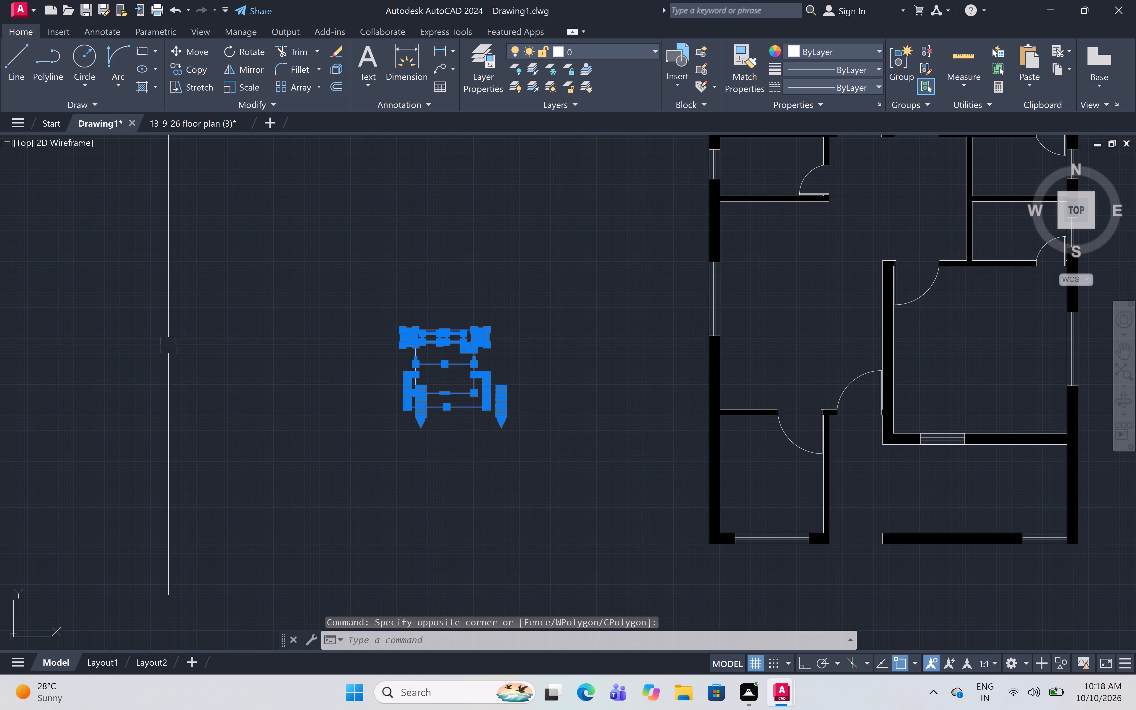
{"action": "left_click", "coordinate": [241, 53]}
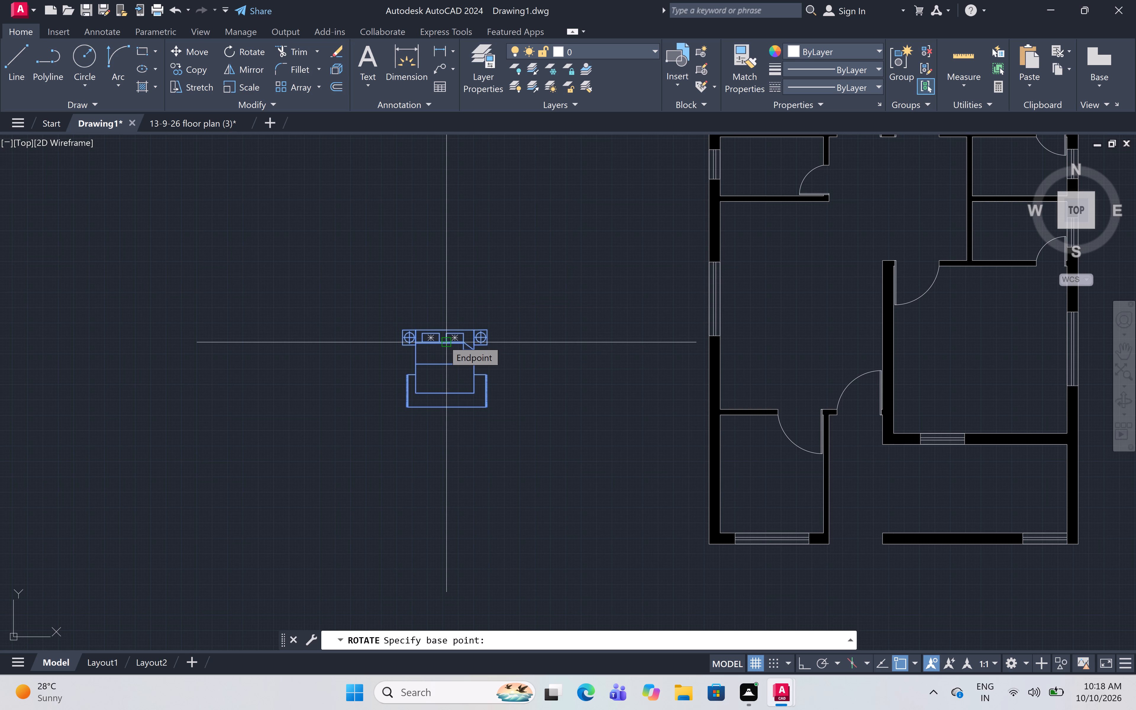
{"action": "left_click", "coordinate": [439, 326]}
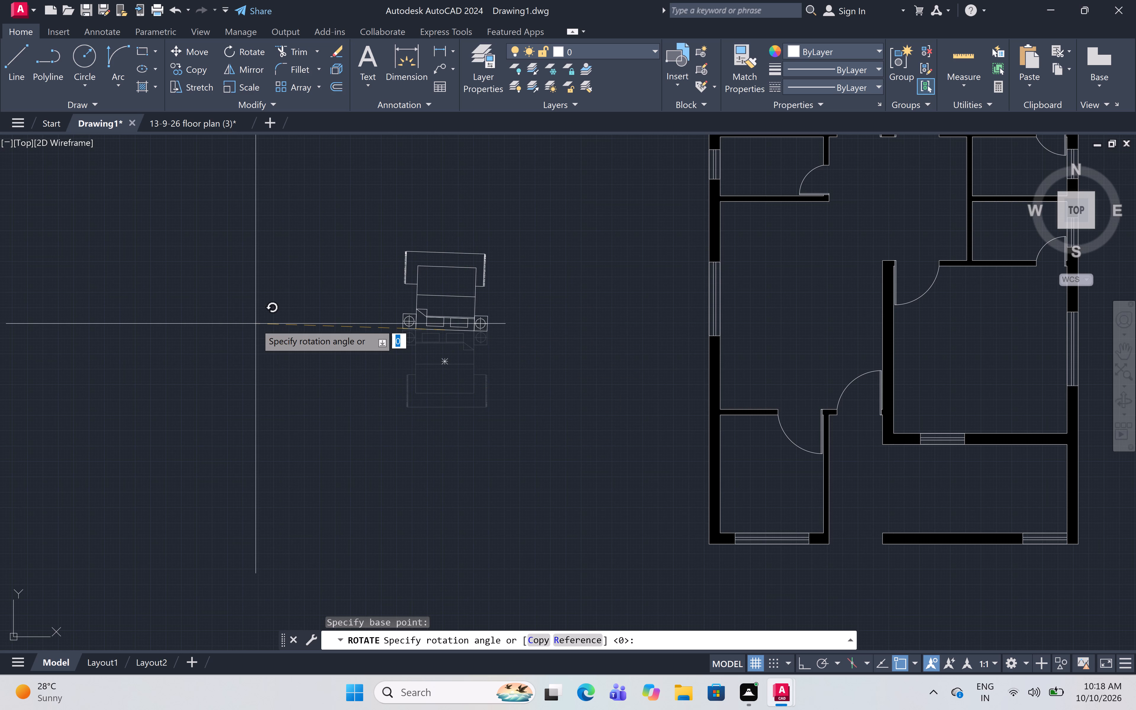
{"action": "key", "text": "F8"}
{"action": "left_click", "coordinate": [138, 367]}
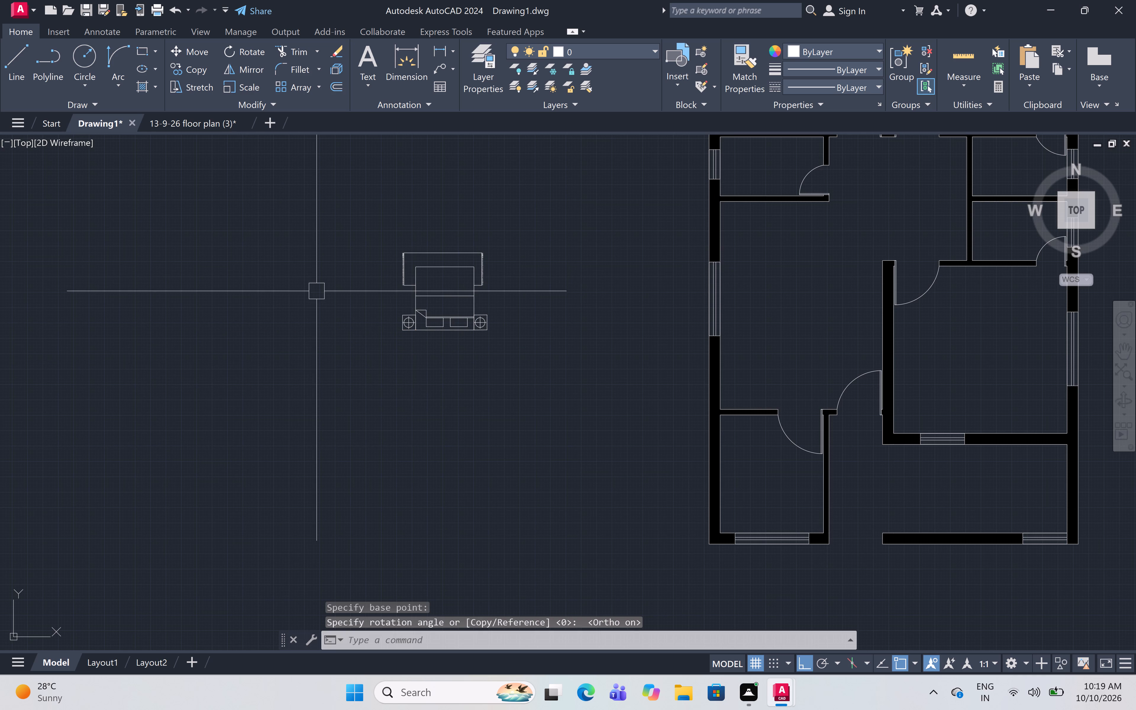
Copy the rotated bed set into the central east room, with its headboard just above the south wall, and end the command.
{"action": "left_click", "coordinate": [360, 190]}
{"action": "left_click", "coordinate": [516, 410]}
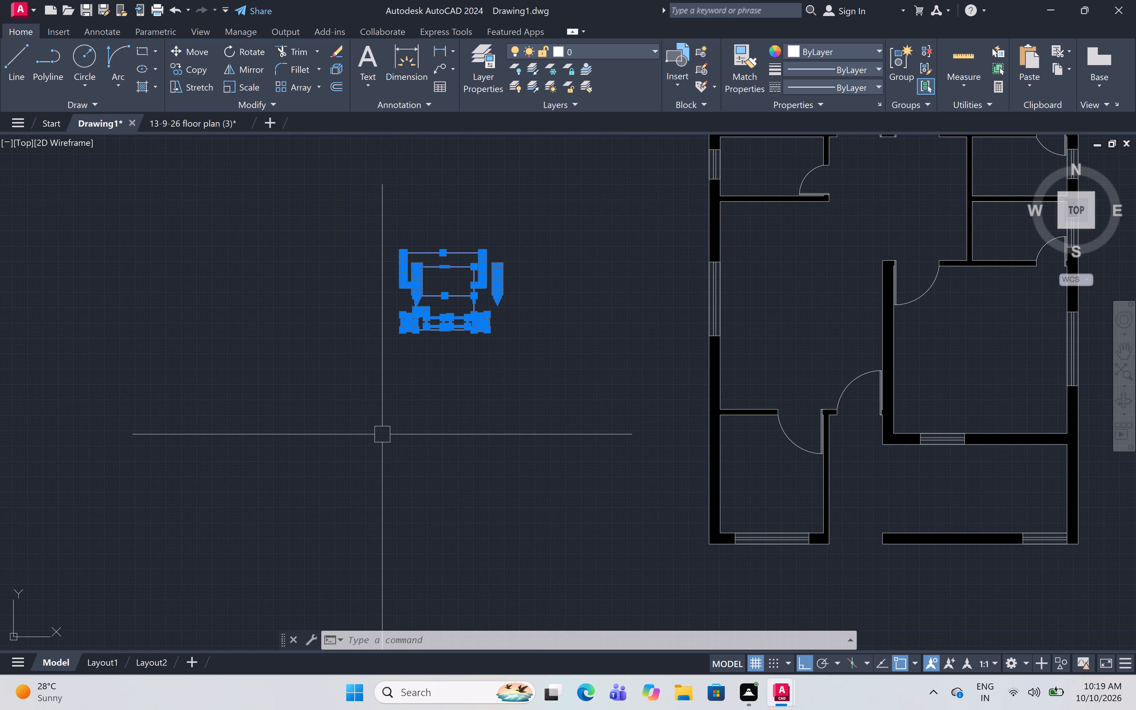
{"action": "type", "text": "co"}
{"action": "key", "text": "space"}
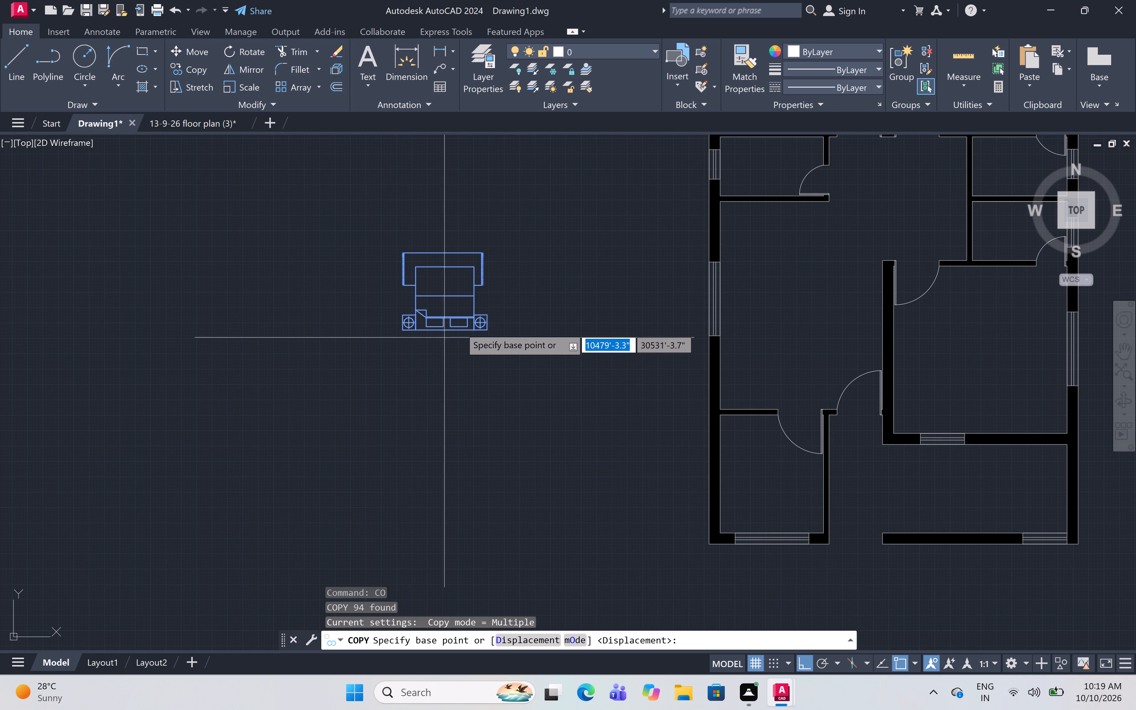
{"action": "left_click", "coordinate": [449, 328]}
{"action": "scroll", "coordinate": [598, 442], "scroll_direction": "down", "scroll_amount": 4}
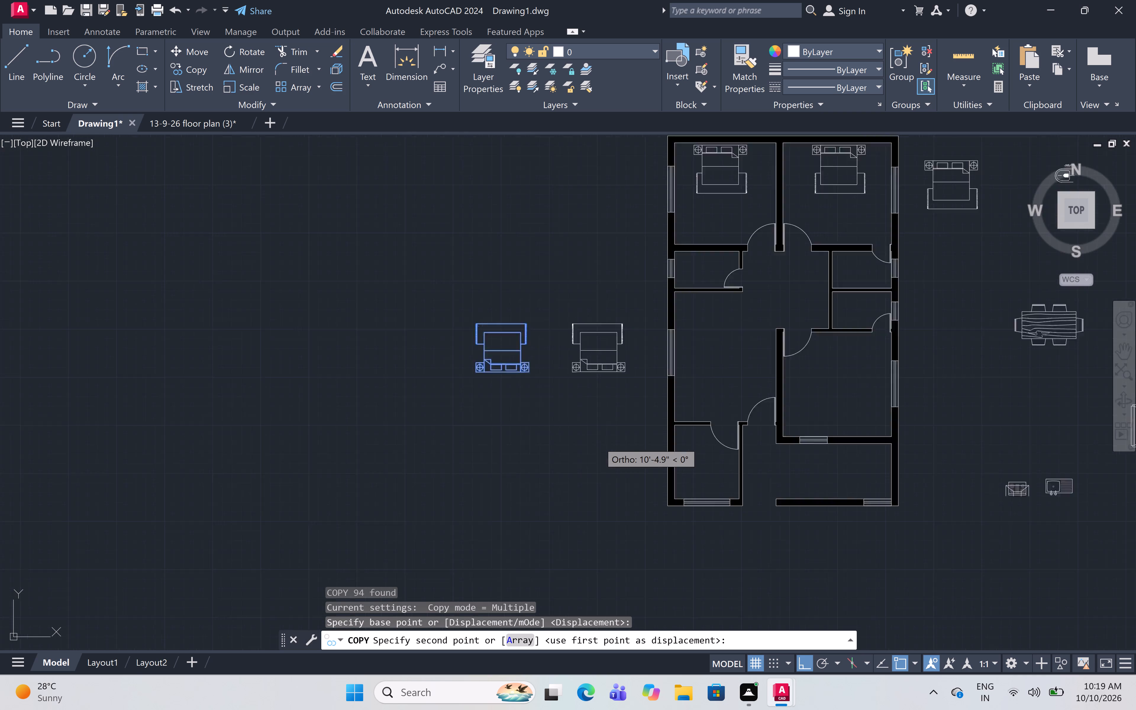
{"action": "scroll", "coordinate": [723, 469], "scroll_direction": "up", "scroll_amount": 3}
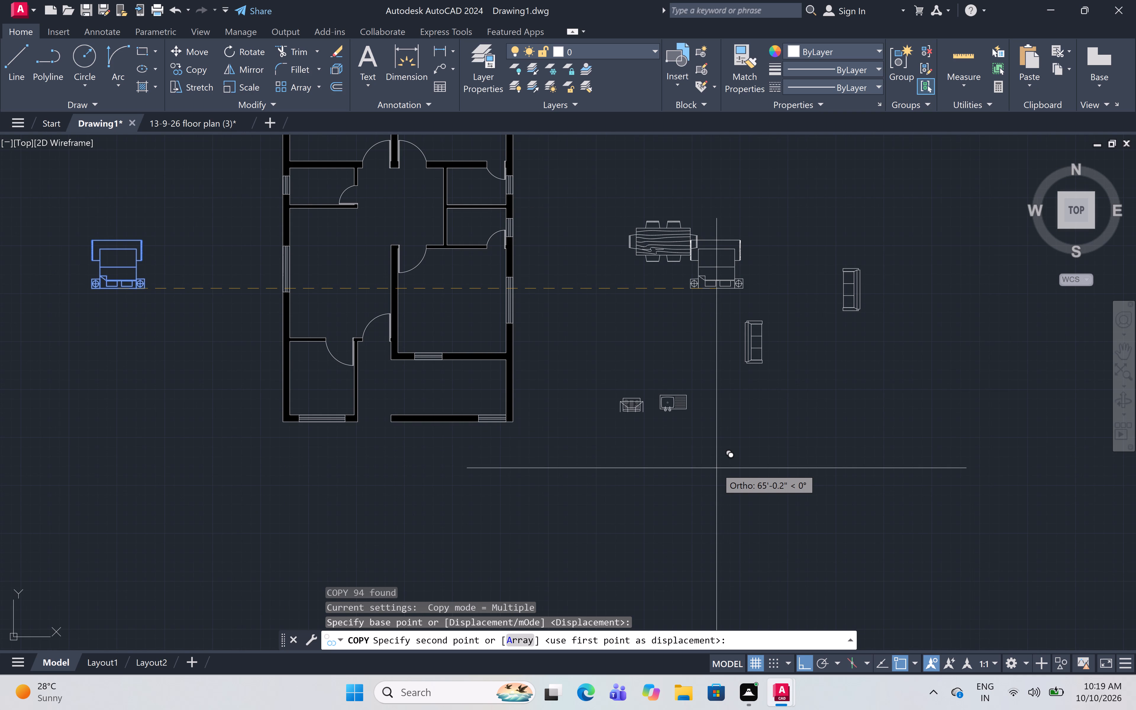
{"action": "key", "text": "F8"}
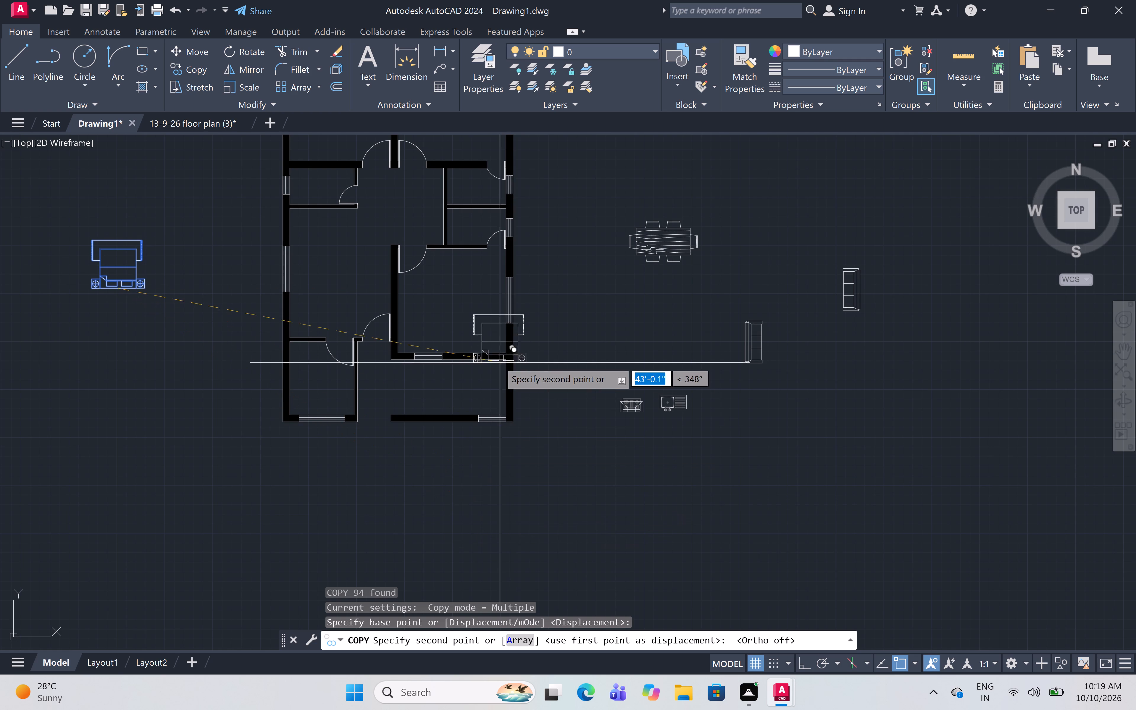
{"action": "scroll", "coordinate": [453, 333], "scroll_direction": "up", "scroll_amount": 2}
{"action": "middle_click_drag", "start_coordinate": [453, 332], "coordinate": [458, 383]}
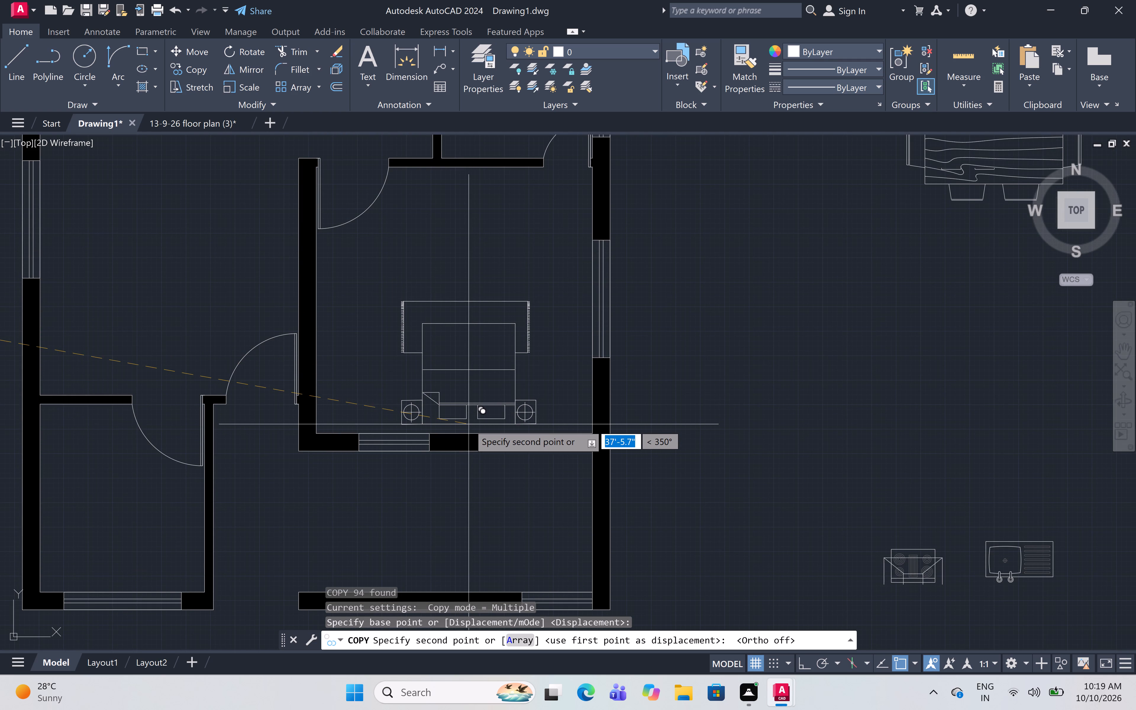
{"action": "left_click", "coordinate": [465, 423]}
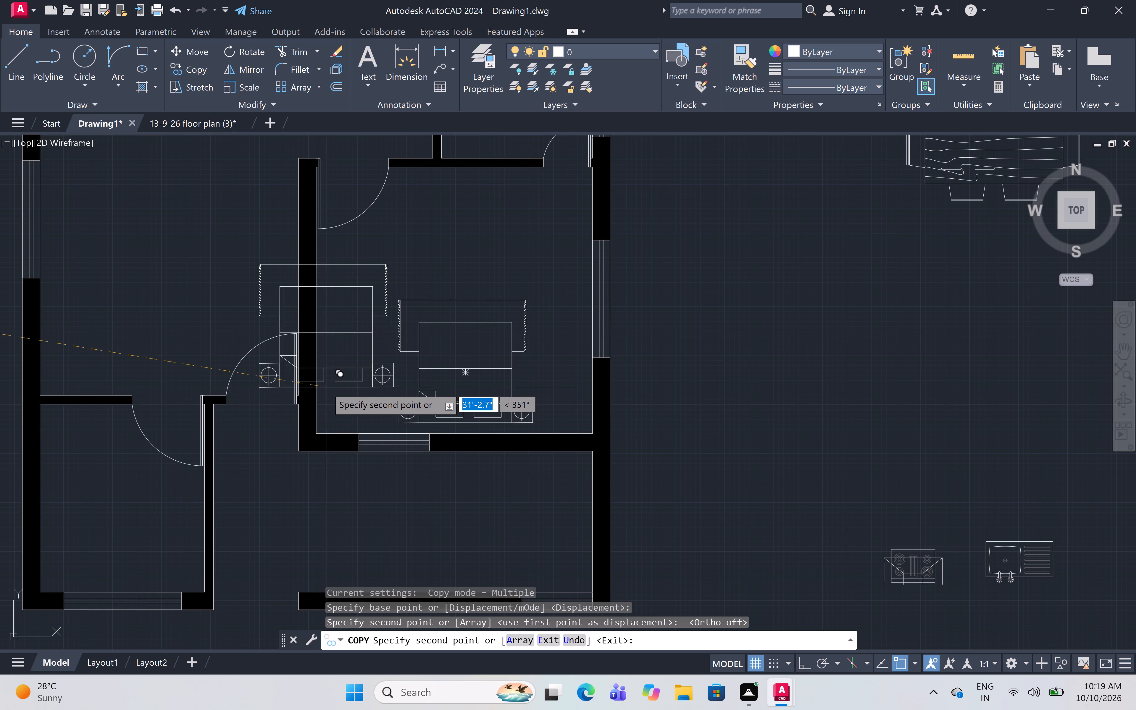
{"action": "key", "text": "Escape"}
{"action": "scroll", "coordinate": [335, 376], "scroll_direction": "down", "scroll_amount": 1}
{"action": "middle_click_drag", "start_coordinate": [335, 375], "coordinate": [416, 312]}
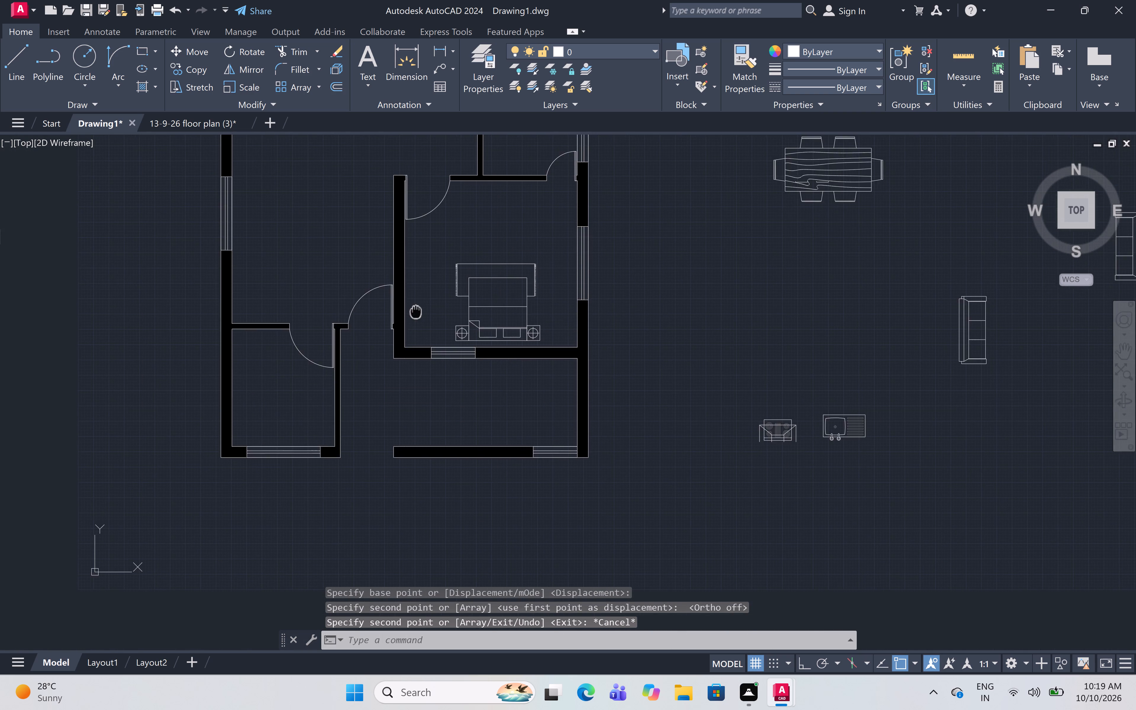
{"action": "middle_click_drag", "start_coordinate": [416, 312], "coordinate": [417, 354]}
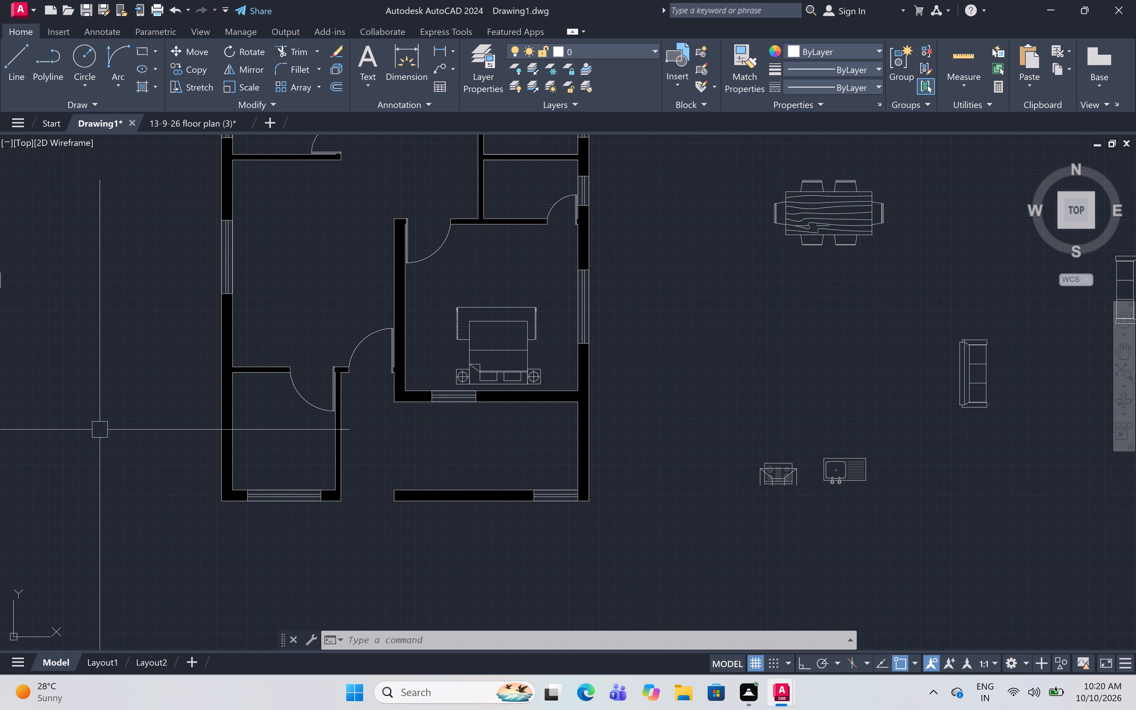
Rotate the easternmost three-seat sofa 90° about the midpoint of its back edge, with Ortho on, so its back faces north.
{"action": "scroll", "coordinate": [100, 430], "scroll_direction": "down", "scroll_amount": 2}
{"action": "middle_click_drag", "start_coordinate": [101, 428], "coordinate": [306, 383]}
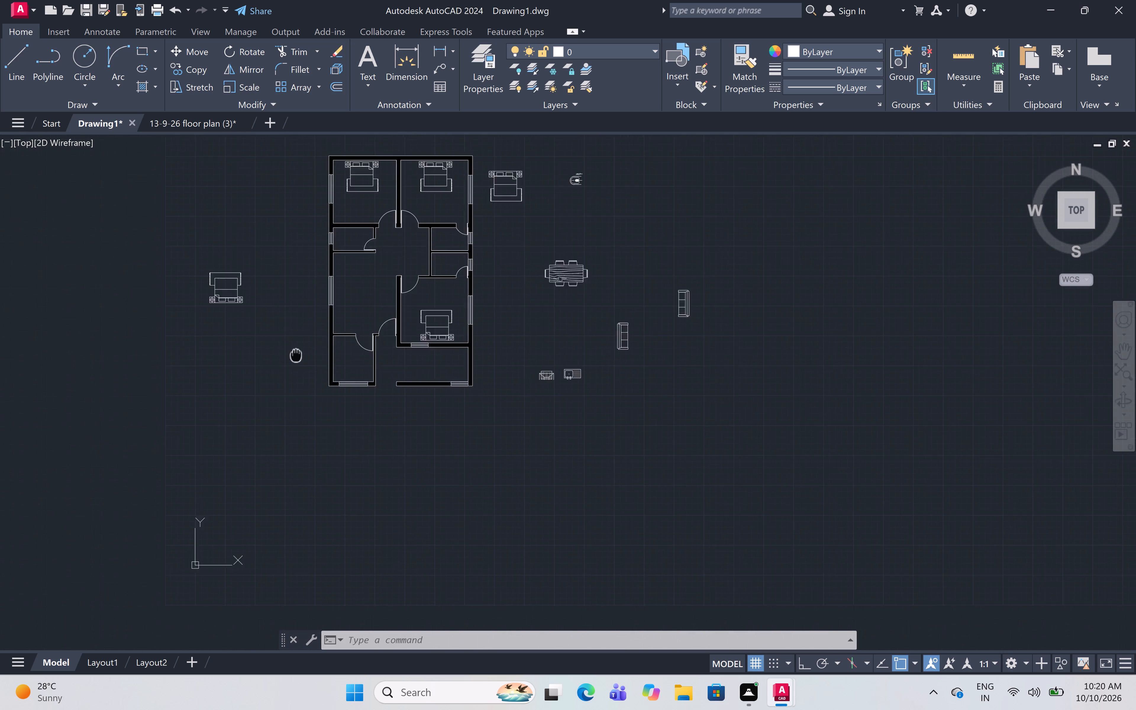
{"action": "middle_click_drag", "start_coordinate": [306, 383], "coordinate": [335, 444]}
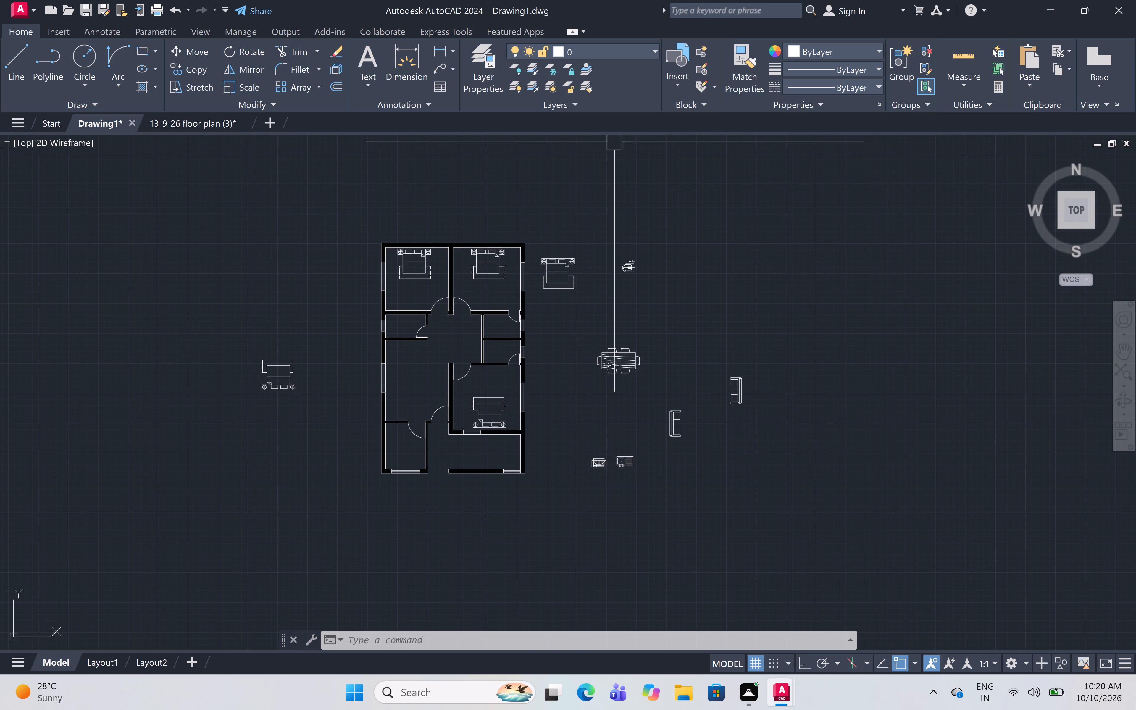
{"action": "scroll", "coordinate": [697, 427], "scroll_direction": "up", "scroll_amount": 3}
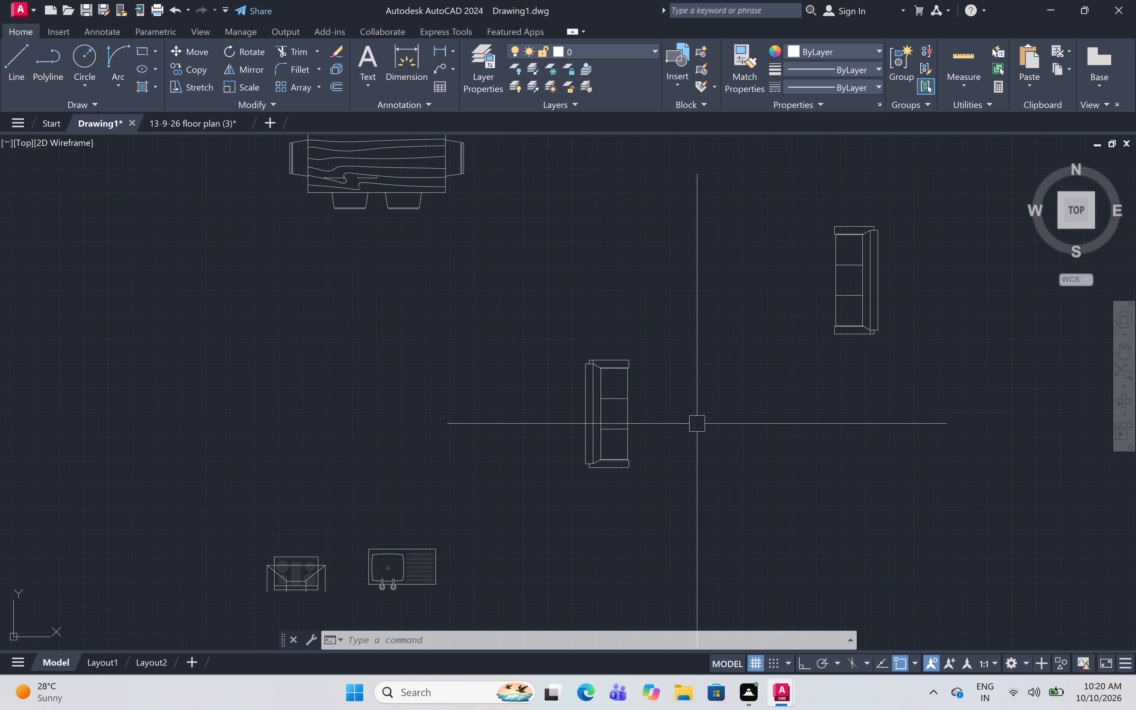
{"action": "left_click", "coordinate": [938, 180]}
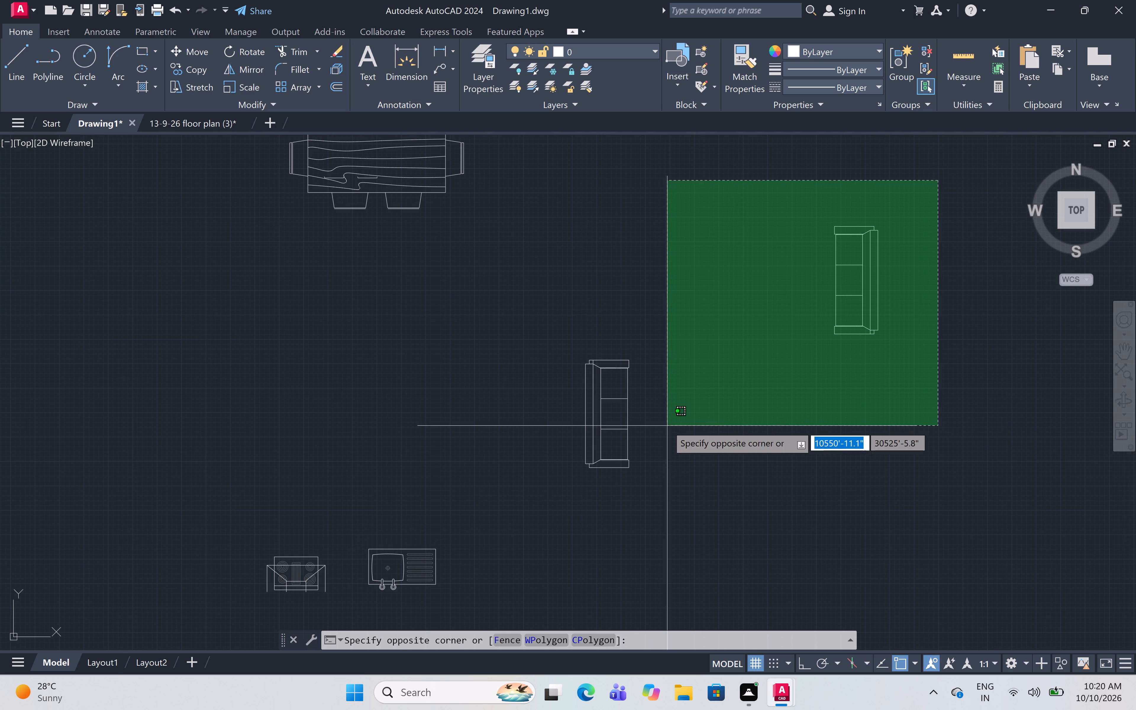
{"action": "left_click", "coordinate": [712, 417]}
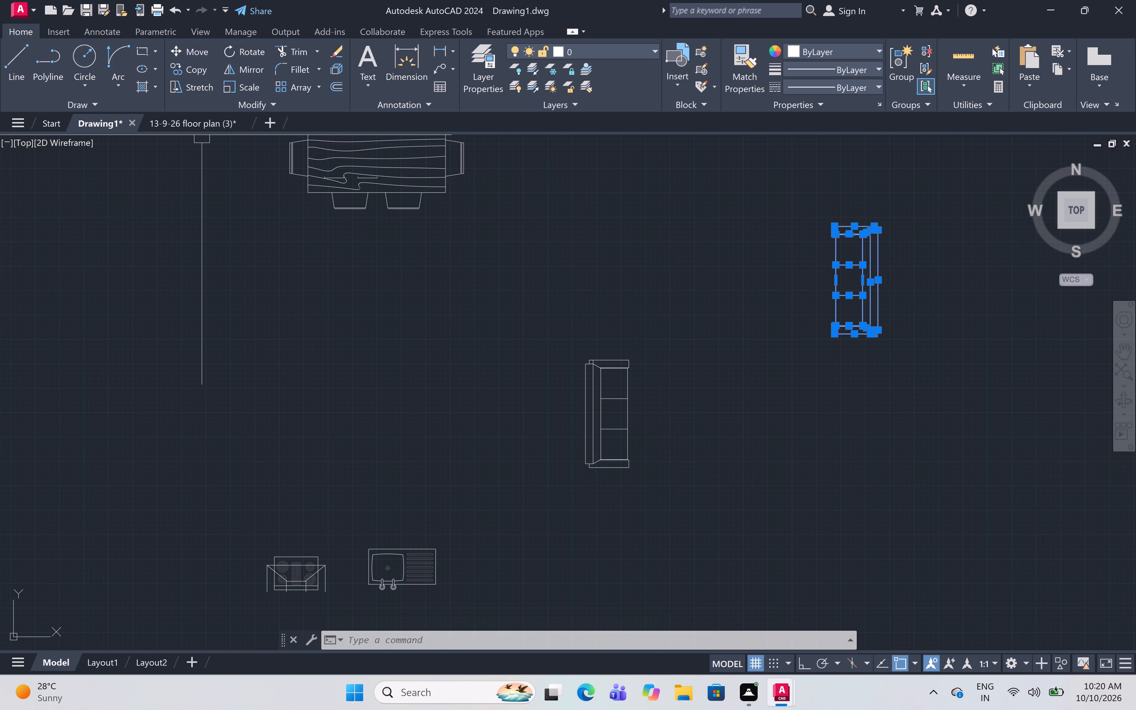
{"action": "left_click", "coordinate": [237, 55]}
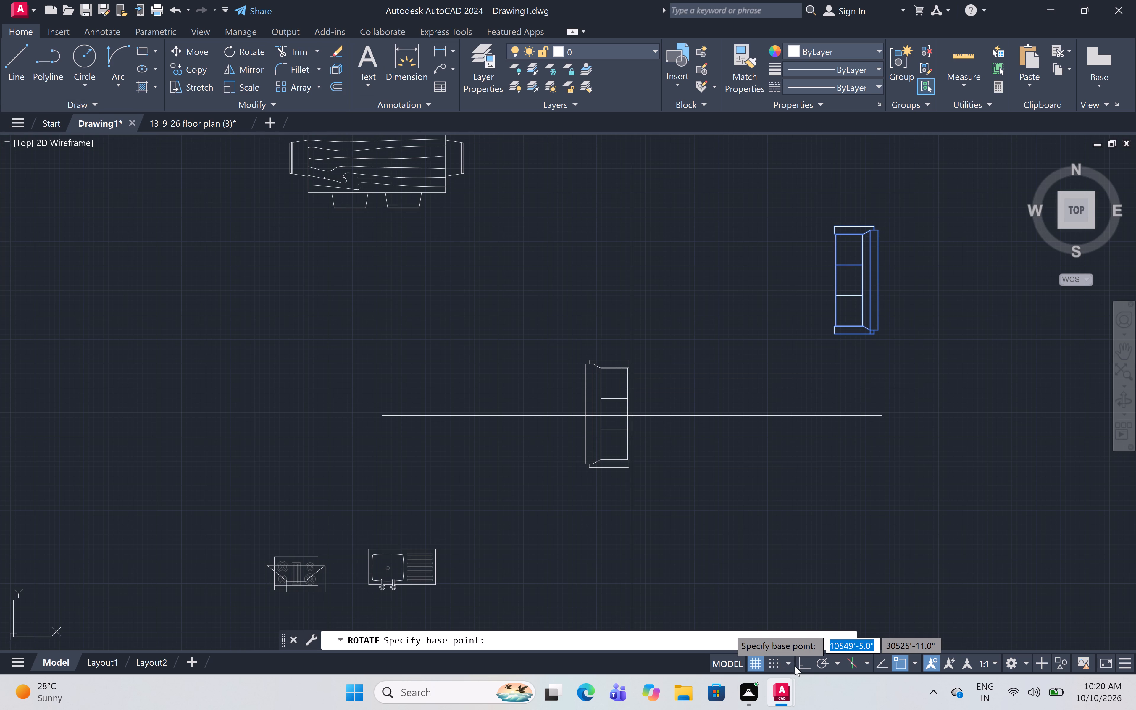
{"action": "left_click", "coordinate": [810, 667]}
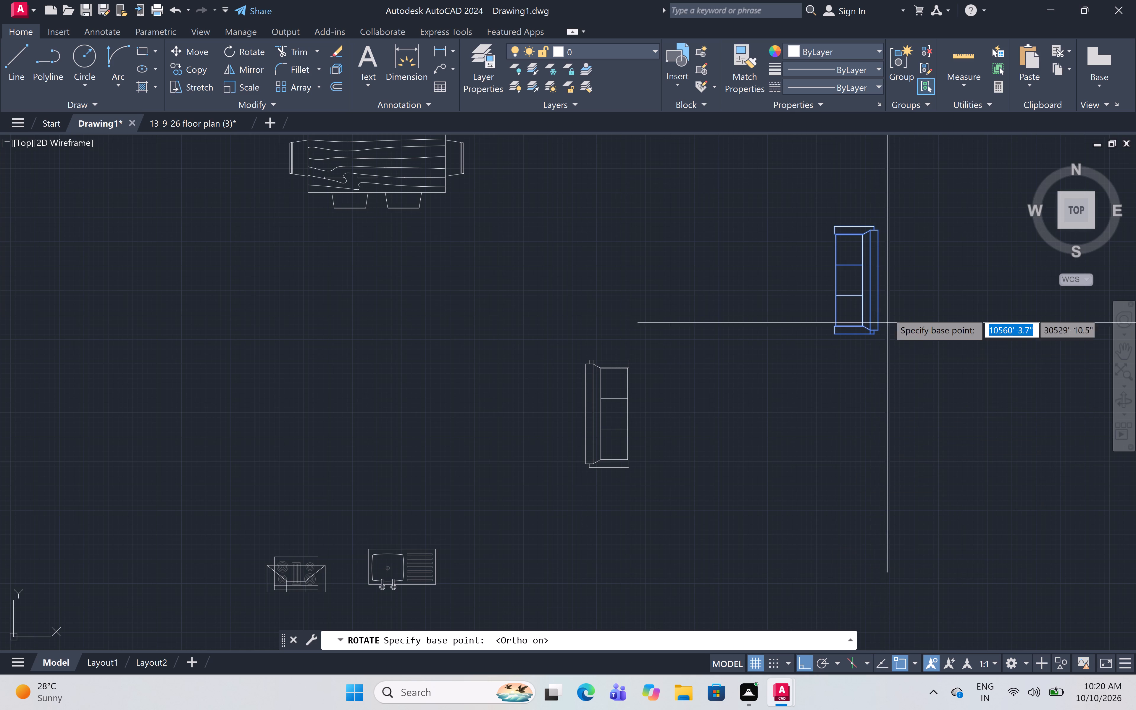
{"action": "left_click", "coordinate": [879, 280]}
{"action": "left_click", "coordinate": [885, 243]}
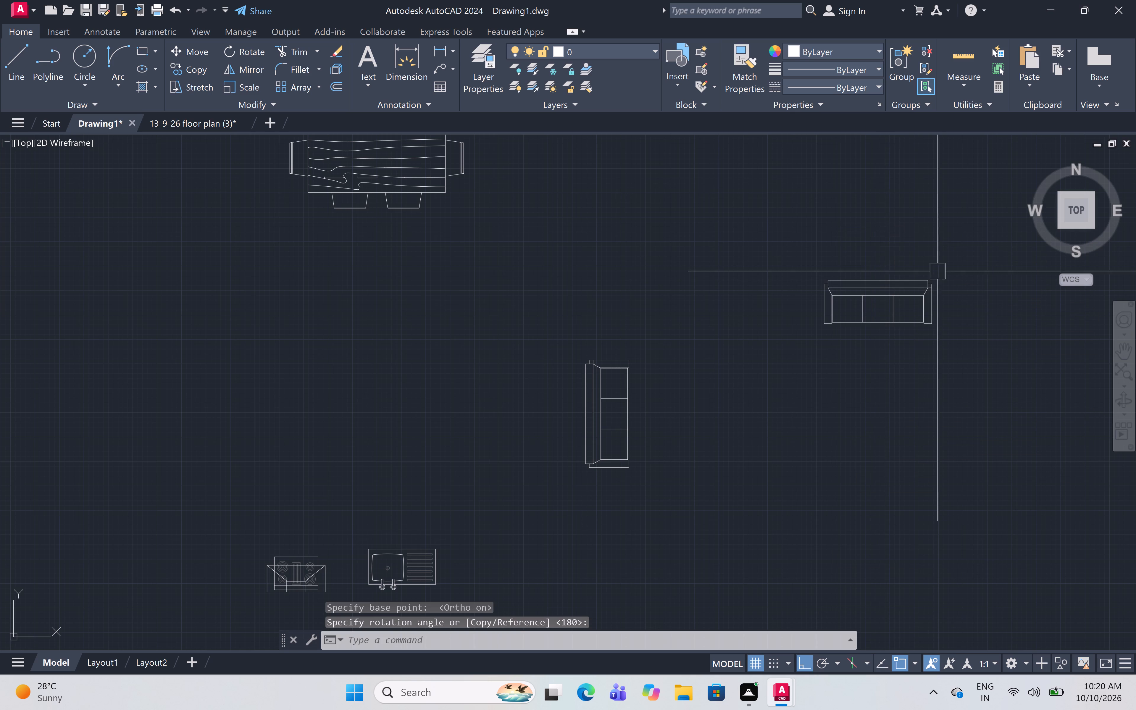
Move the rotated sofa about 8' west with Ortho off, placing it just northeast of the vertical sofa.
{"action": "left_click_drag", "start_coordinate": [959, 252], "coordinate": [962, 257]}
{"action": "left_click", "coordinate": [800, 400]}
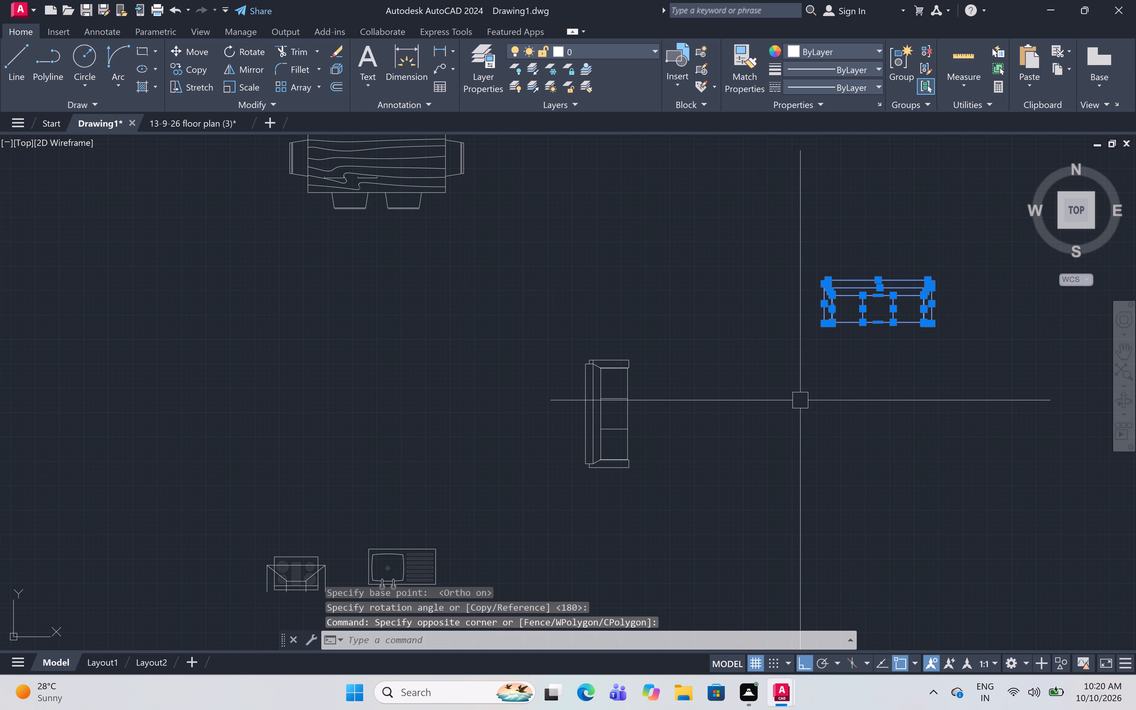
{"action": "type", "text": "m"}
{"action": "key", "text": "space"}
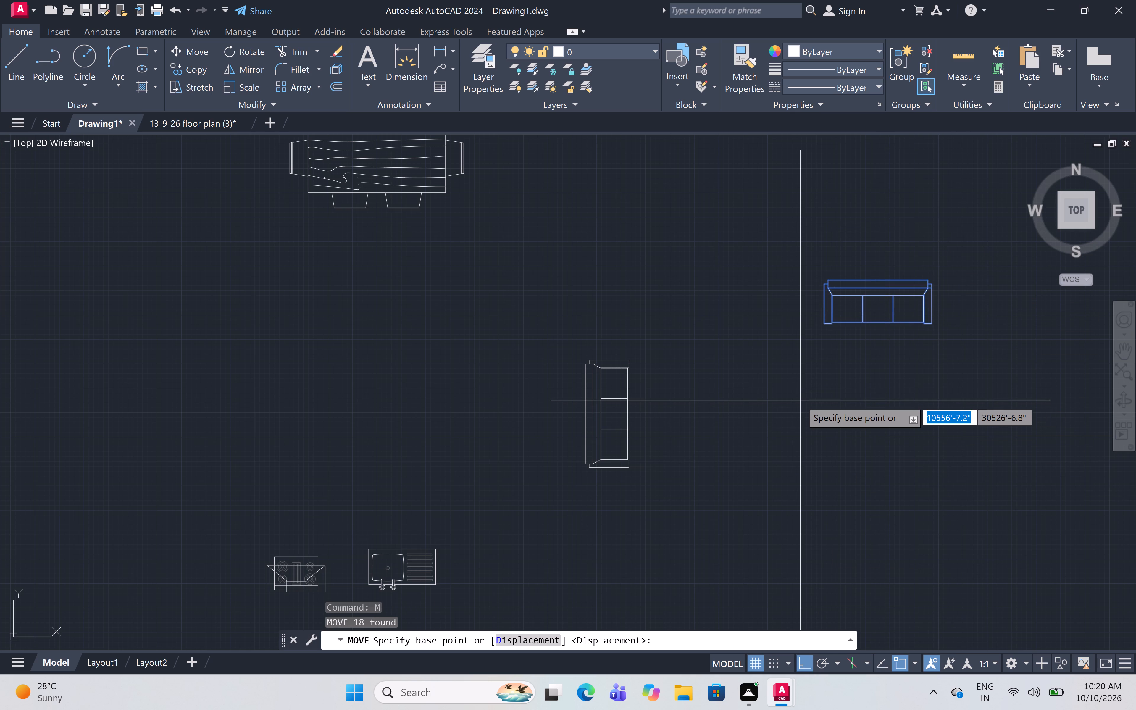
{"action": "left_click", "coordinate": [878, 276]}
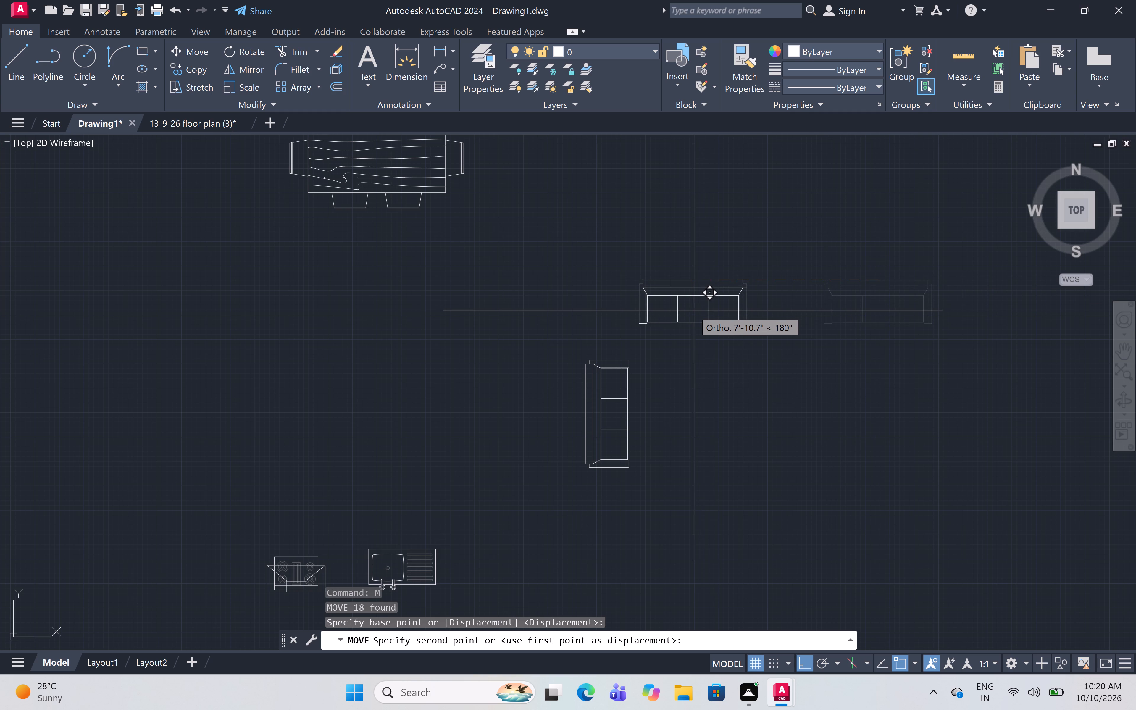
{"action": "key", "text": "F8"}
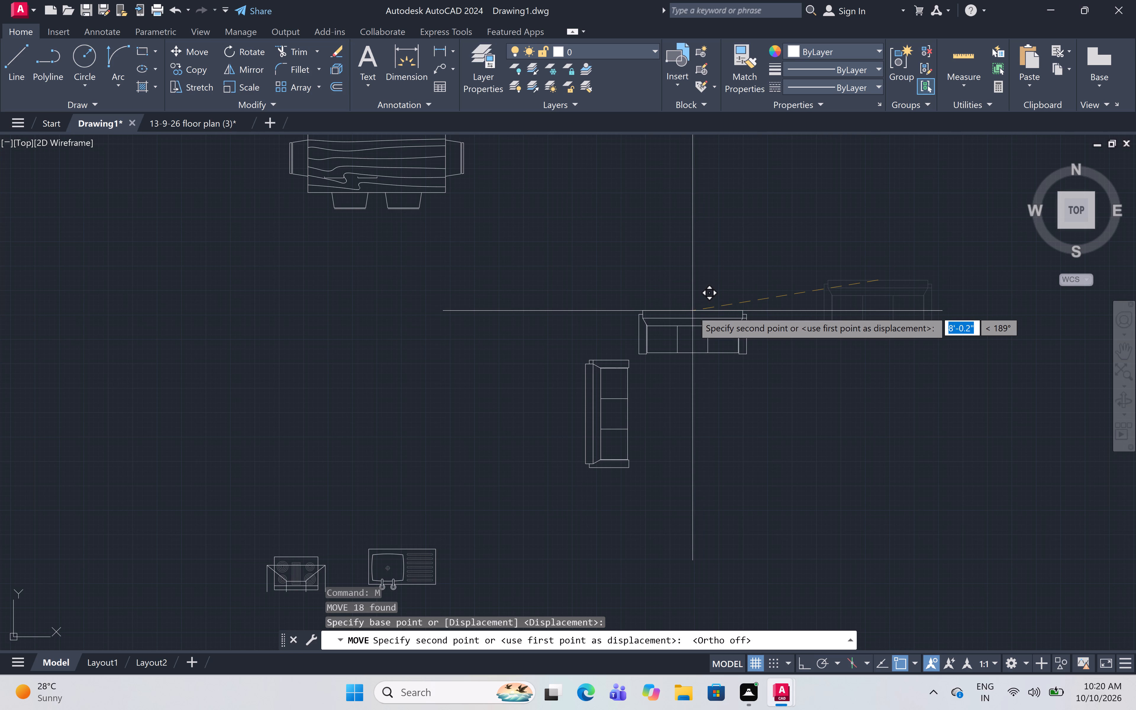
{"action": "left_click", "coordinate": [693, 311]}
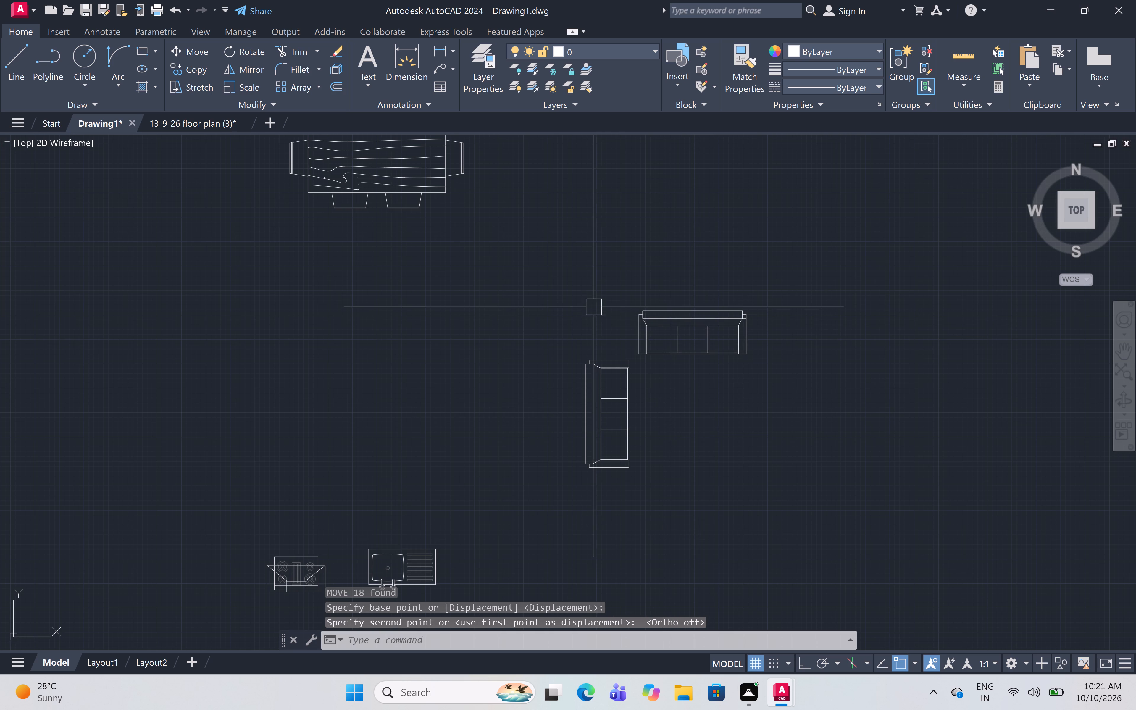
Mirror the horizontal sofa across a horizontal line level with the vertical sofa's middle, keeping the original, to form a U-shaped set.
{"action": "left_click", "coordinate": [634, 286]}
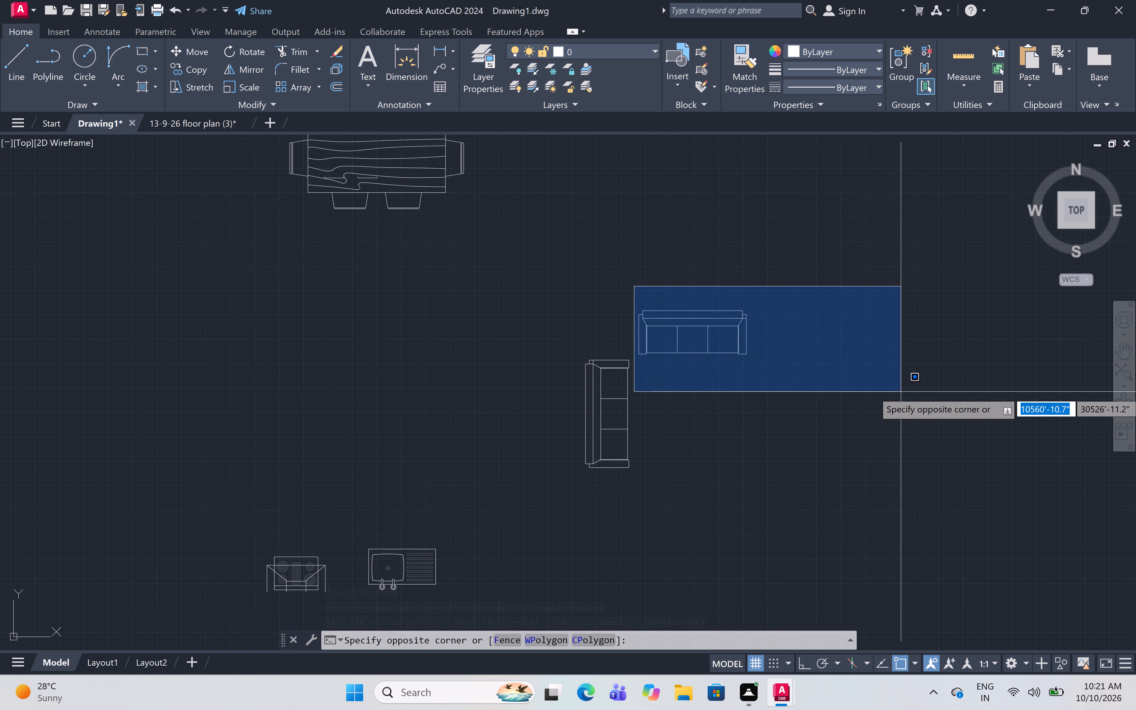
{"action": "left_click", "coordinate": [901, 392]}
{"action": "type", "text": "mi"}
{"action": "key", "text": "space"}
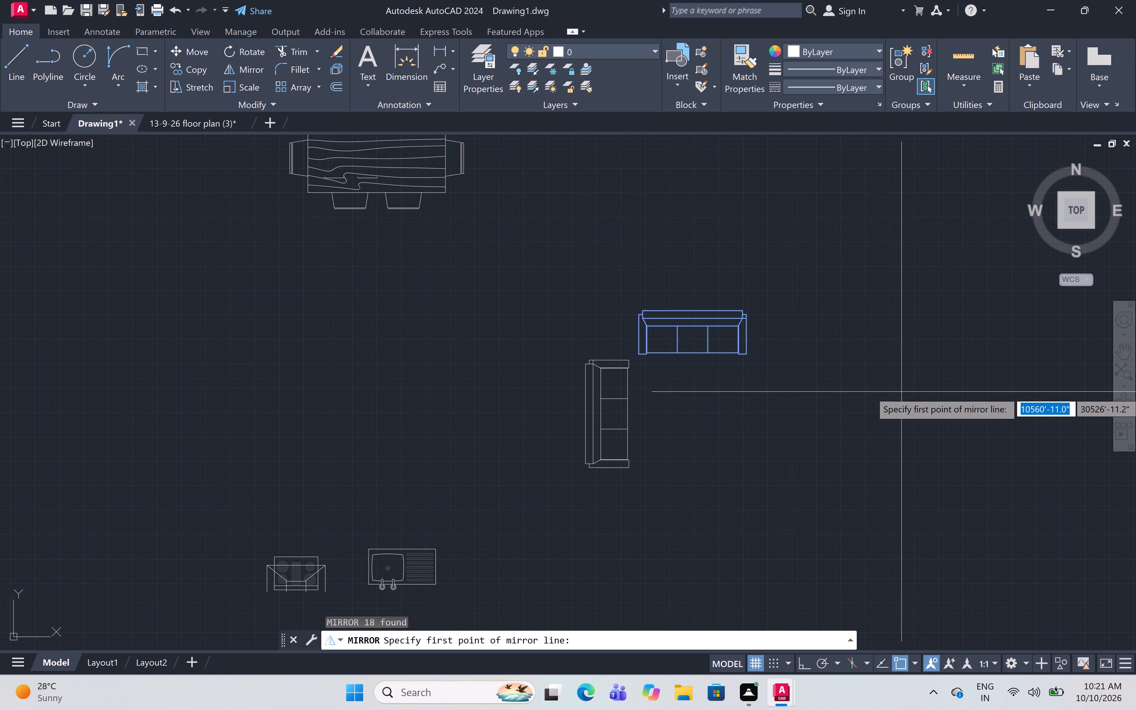
{"action": "left_click", "coordinate": [709, 414]}
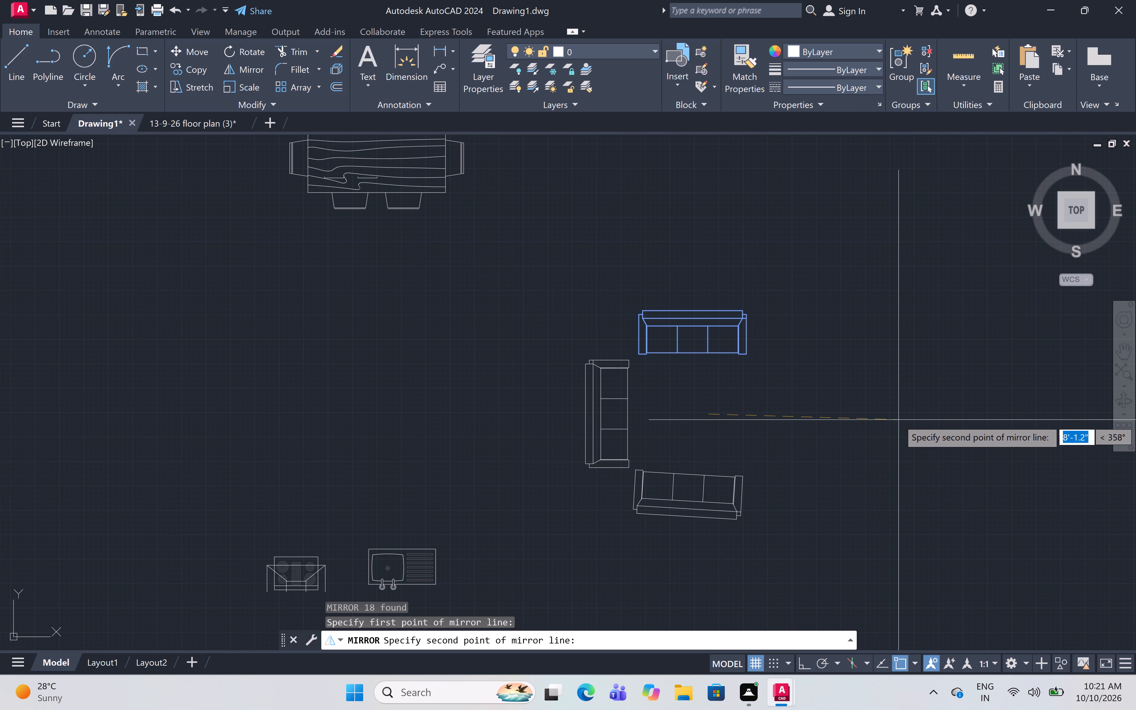
{"action": "key", "text": "F8"}
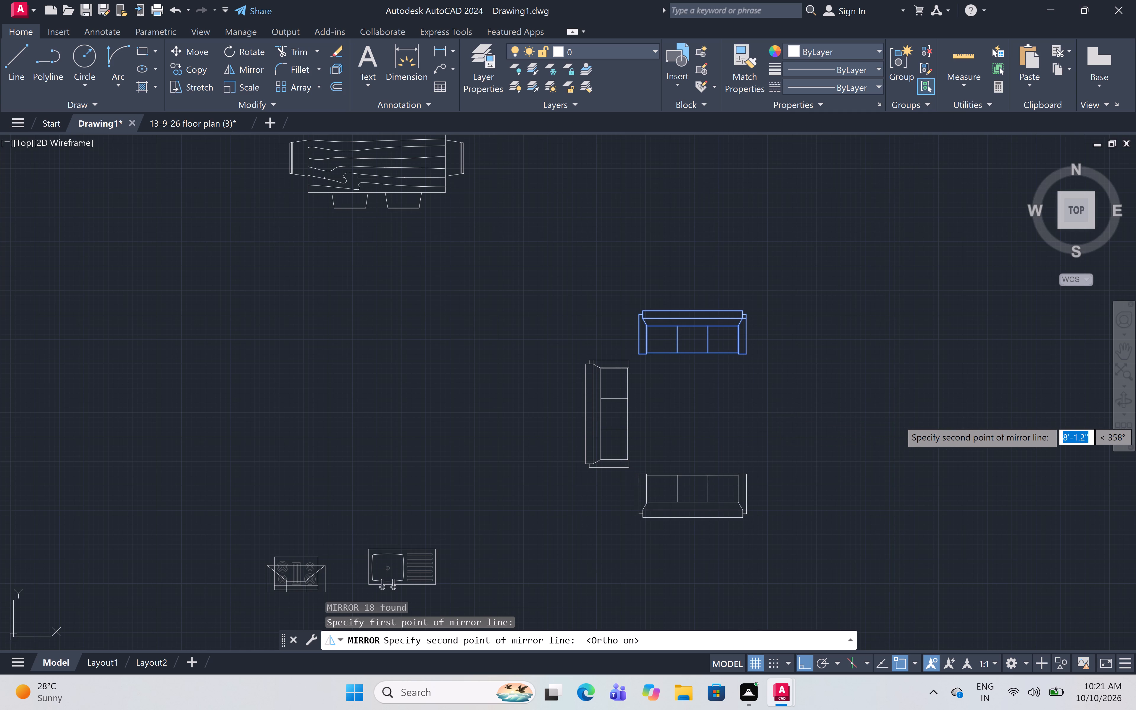
{"action": "left_click", "coordinate": [912, 425]}
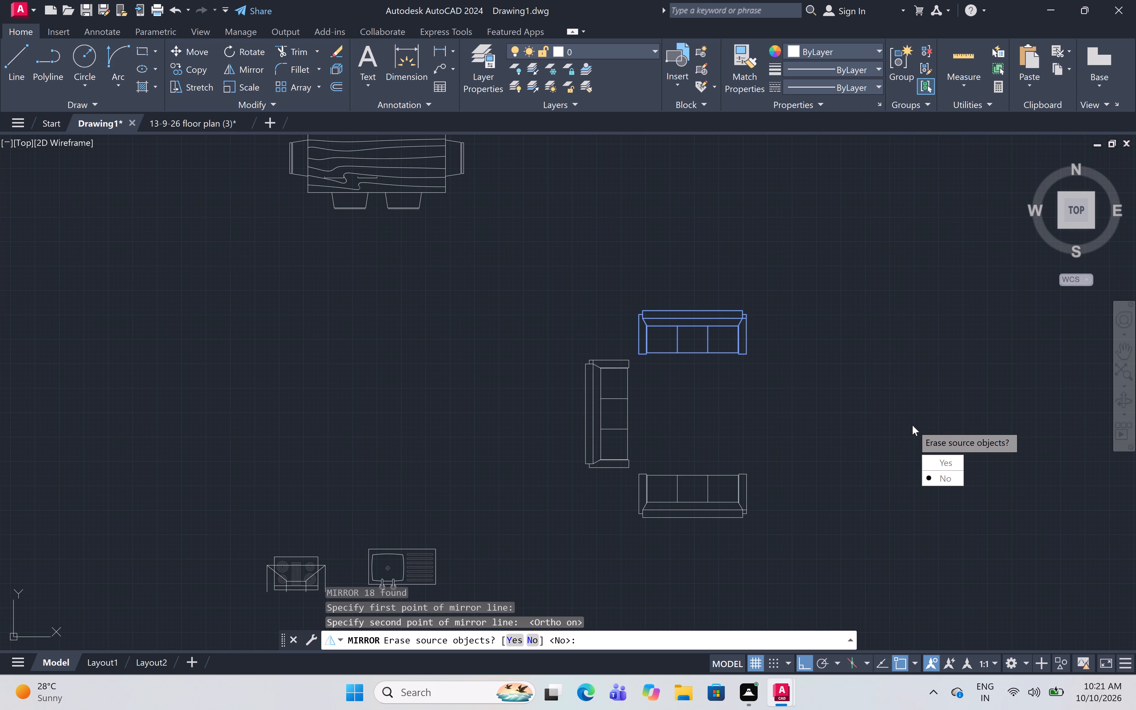
{"action": "left_click_drag", "start_coordinate": [946, 480], "coordinate": [912, 425]}
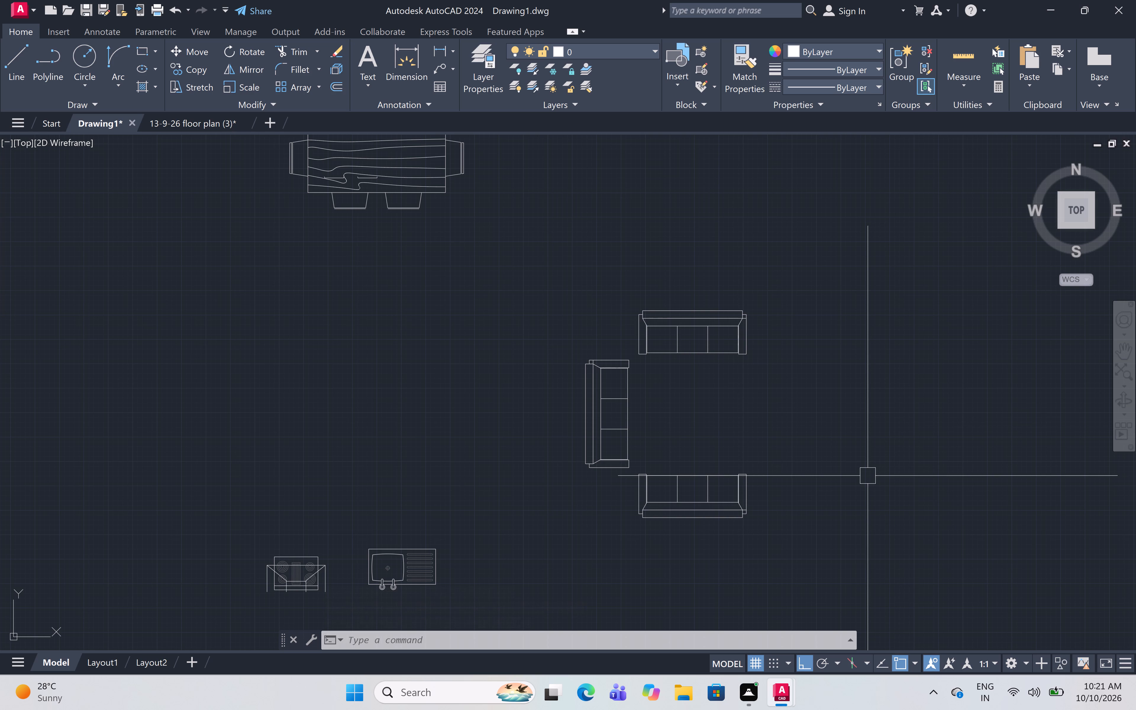
Copy the three-sofa set into the west living room, with the vertical sofa's back beside the west wall window and Ortho off.
{"action": "scroll", "coordinate": [674, 366], "scroll_direction": "down", "scroll_amount": 2}
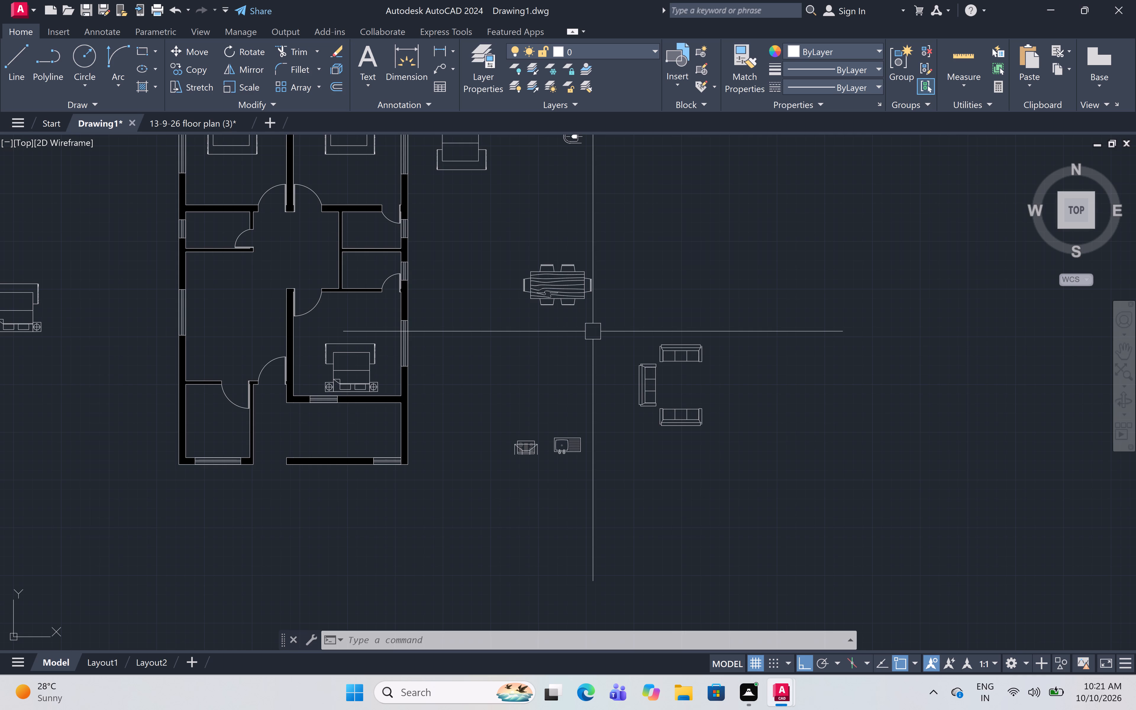
{"action": "left_click", "coordinate": [622, 321]}
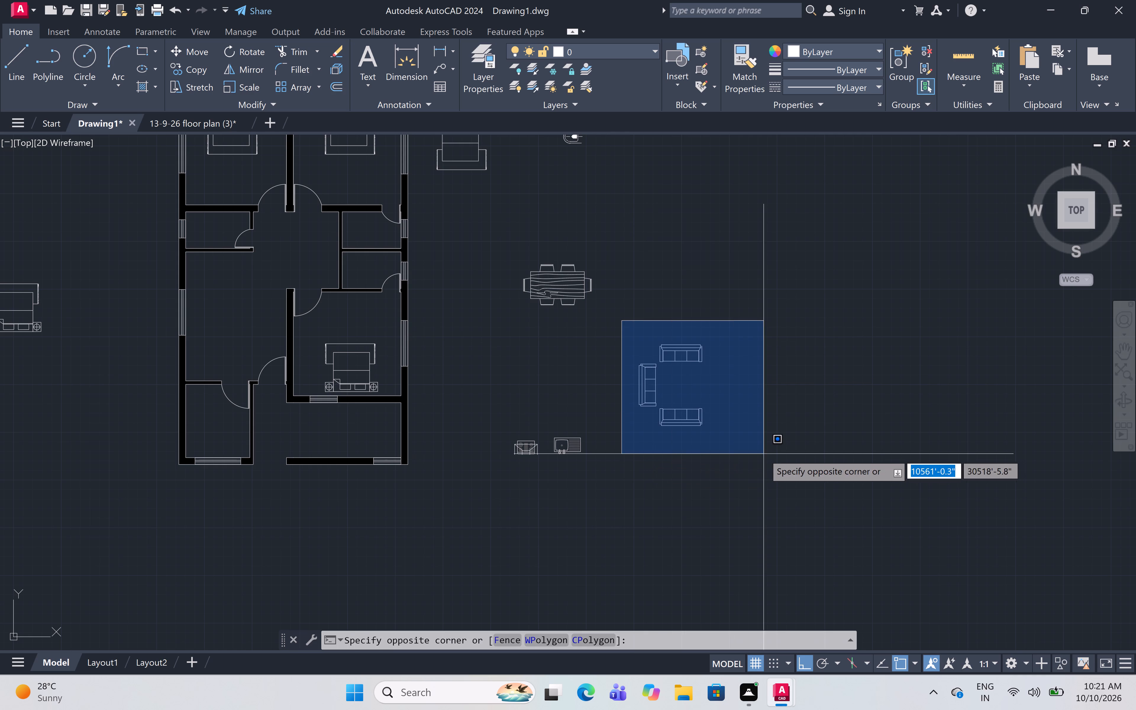
{"action": "left_click", "coordinate": [764, 454]}
{"action": "key", "text": "c"}
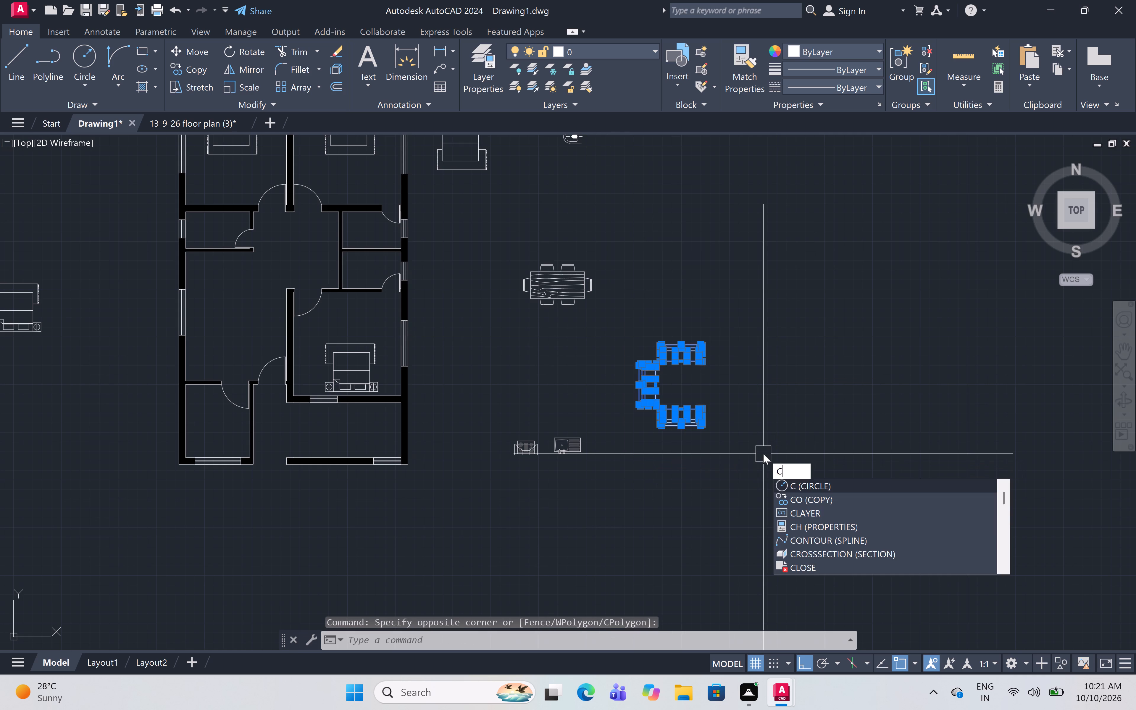
{"action": "key", "text": "o"}
{"action": "key", "text": "space"}
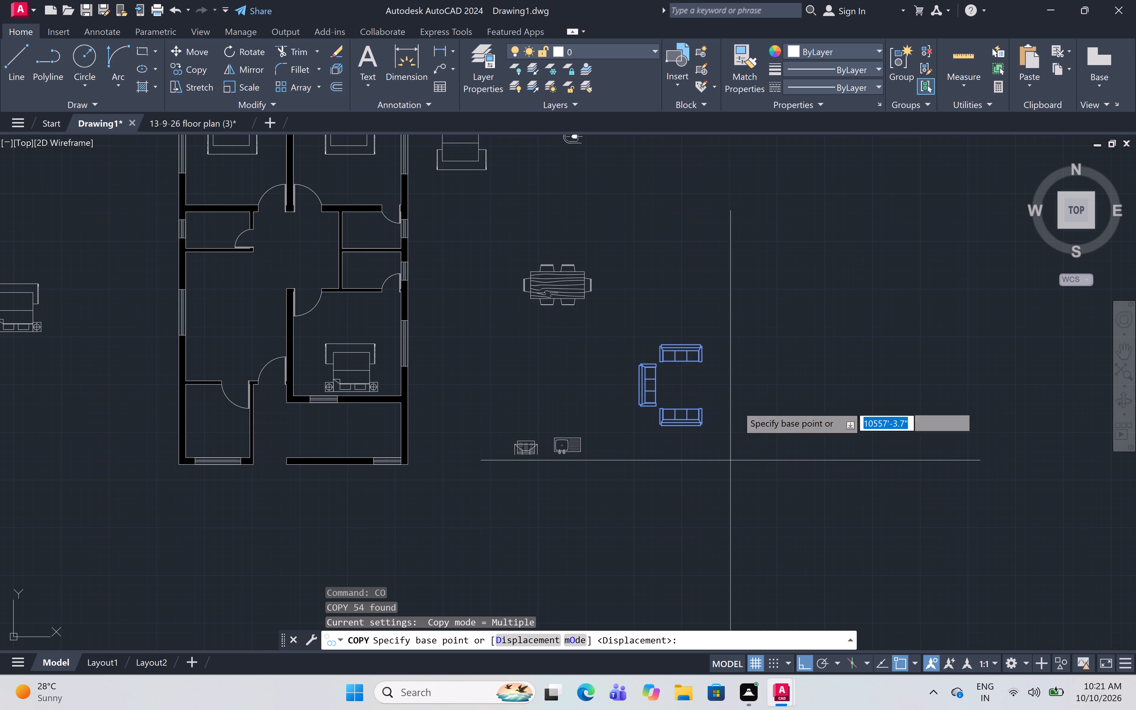
{"action": "left_click", "coordinate": [643, 386]}
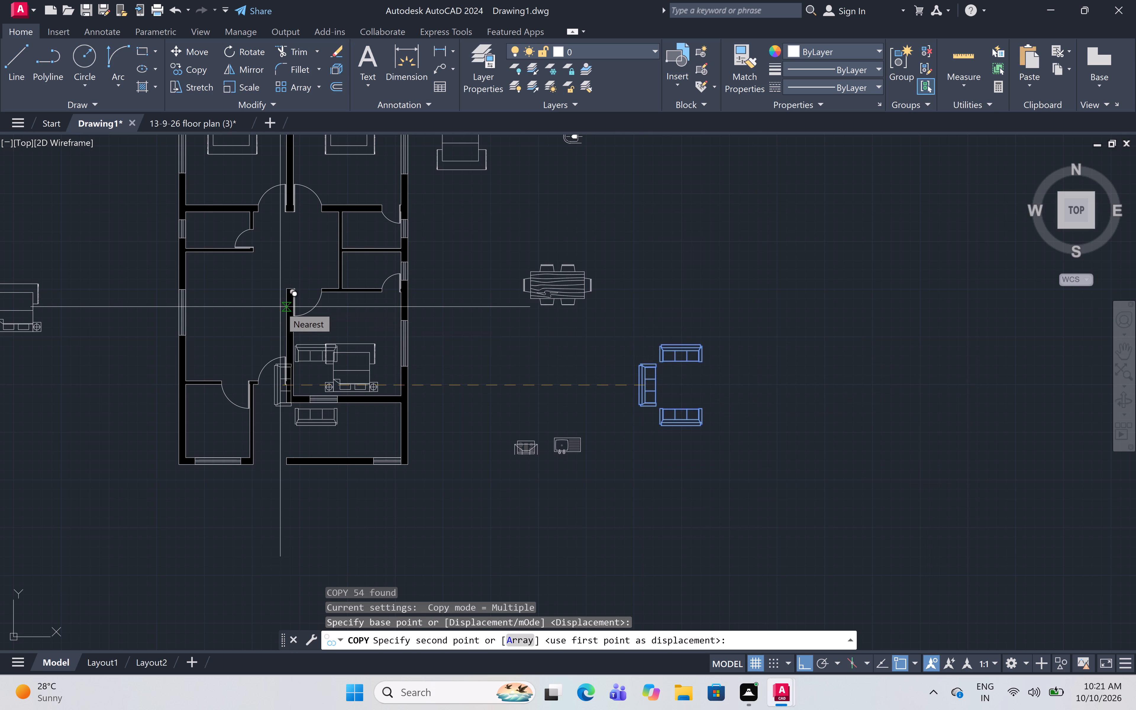
{"action": "key", "text": "F8"}
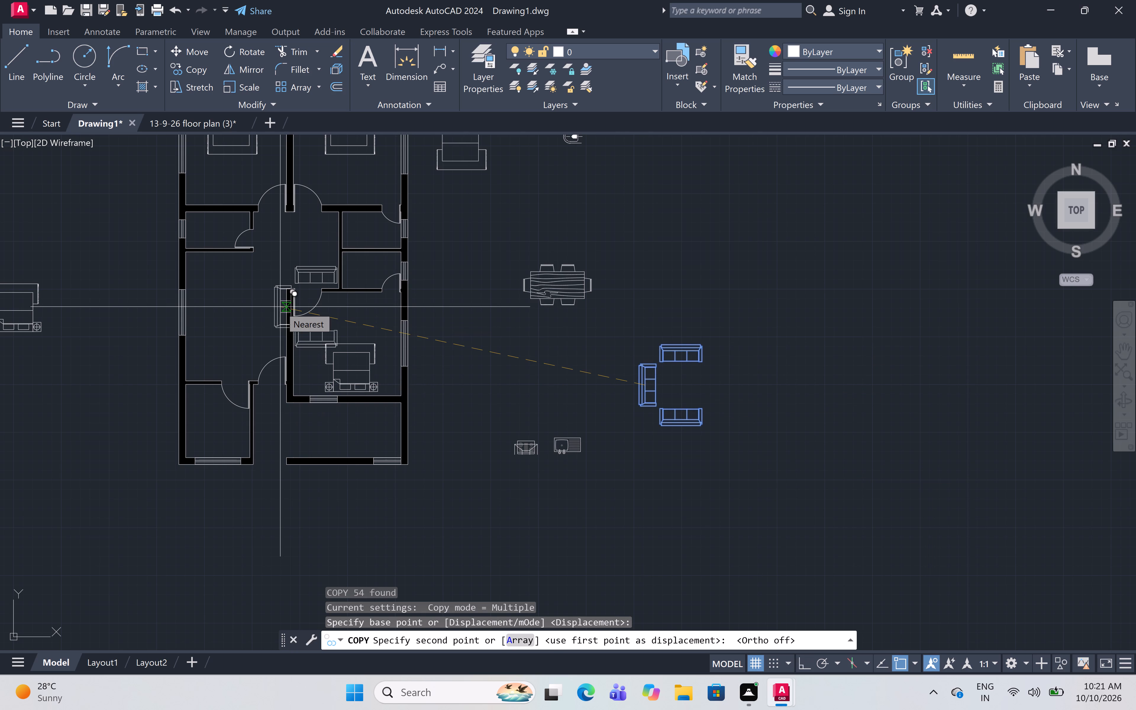
{"action": "scroll", "coordinate": [89, 325], "scroll_direction": "up", "scroll_amount": 2}
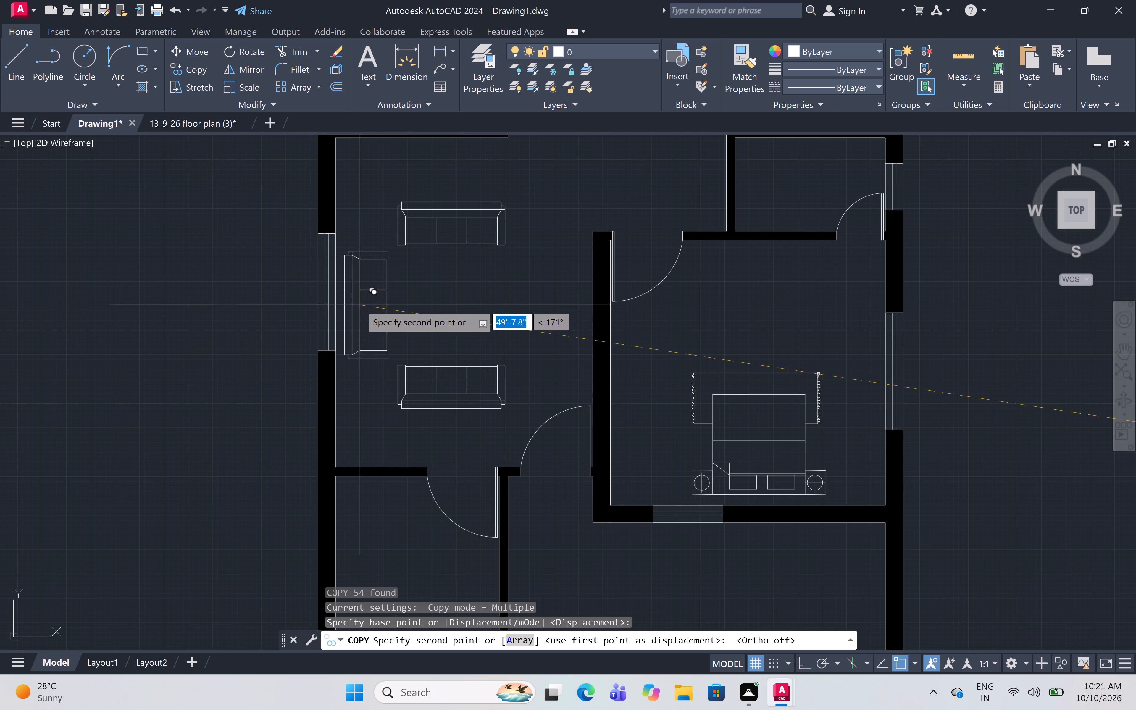
{"action": "left_click", "coordinate": [360, 286]}
{"action": "scroll", "coordinate": [272, 314], "scroll_direction": "down", "scroll_amount": 3}
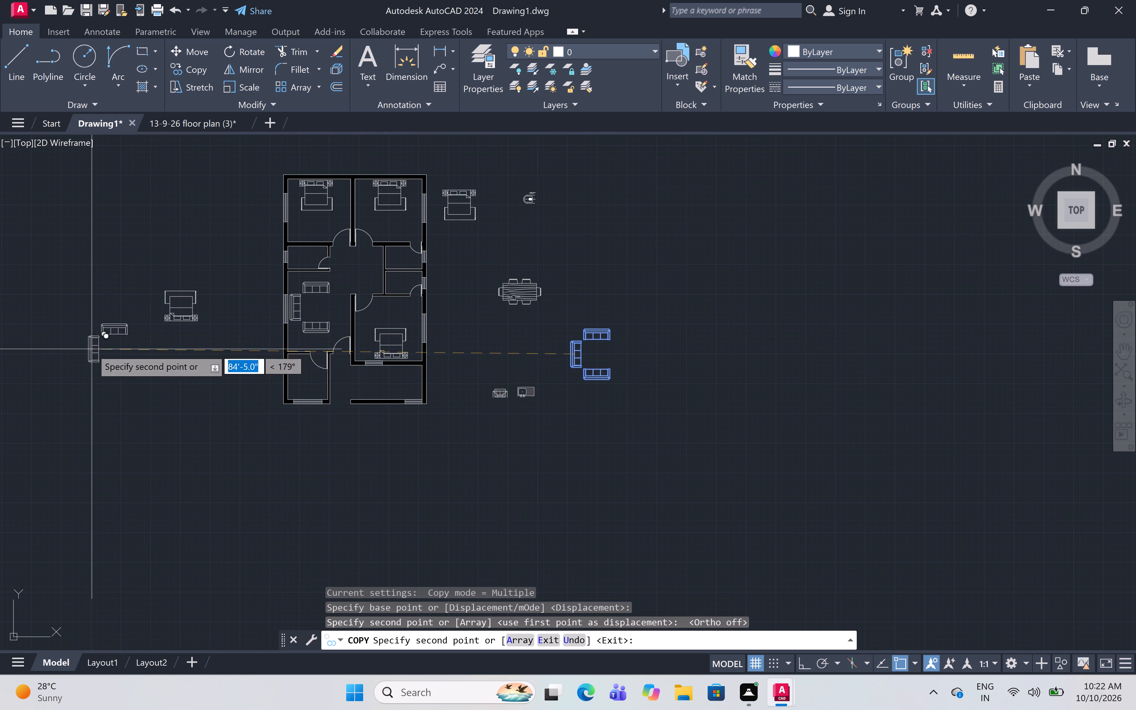
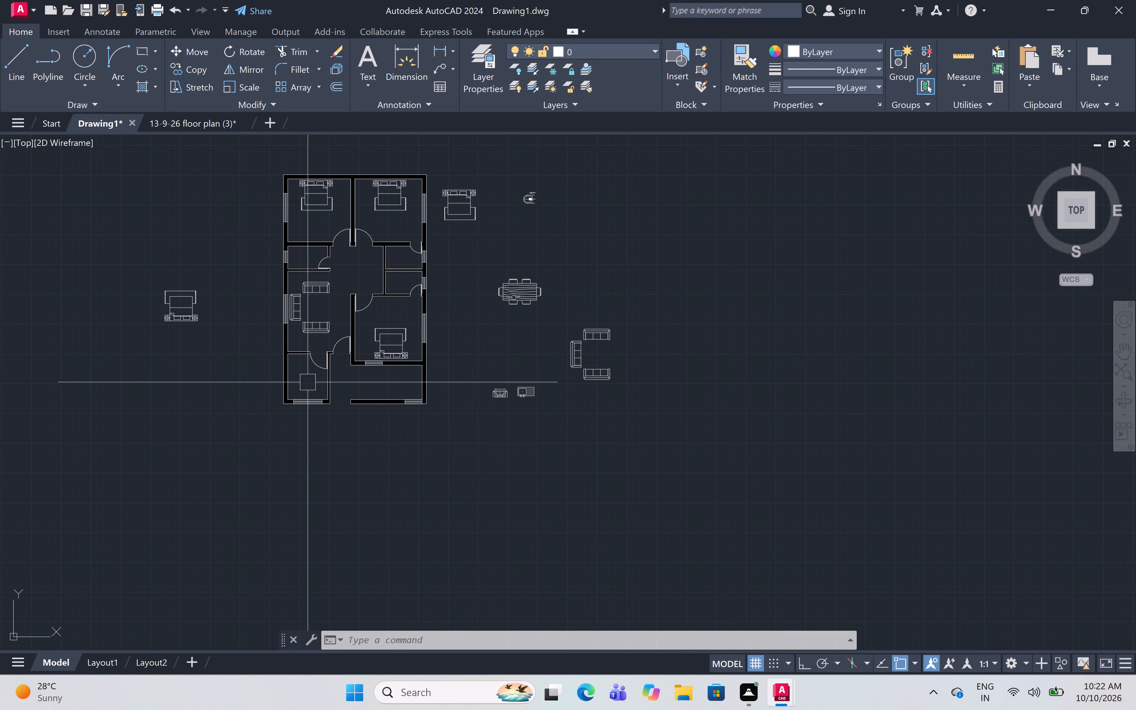
Draw an L-shaped orthogonal counter line in the plan's bottom-left room, about 6'-5" down from the upper wall, ending at the right wall.
{"action": "scroll", "coordinate": [281, 375], "scroll_direction": "up", "scroll_amount": 3}
{"action": "scroll", "coordinate": [317, 374], "scroll_direction": "up", "scroll_amount": 2}
{"action": "scroll", "coordinate": [334, 377], "scroll_direction": "down", "scroll_amount": 1}
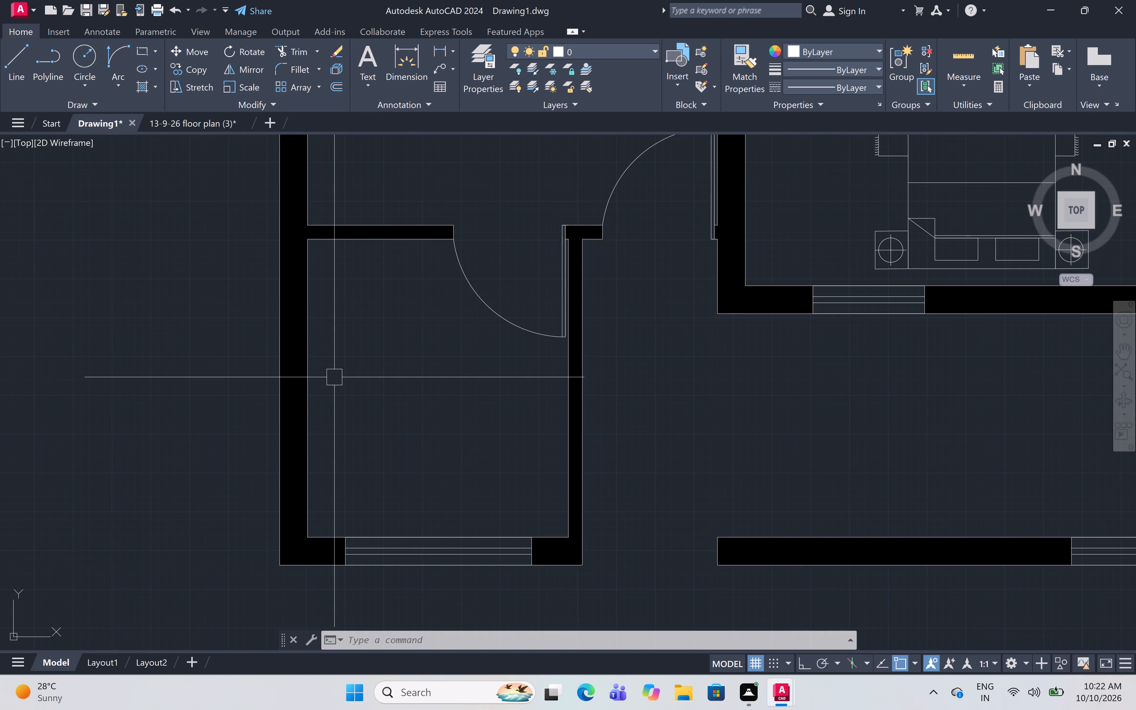
{"action": "type", "text": "l"}
{"action": "key", "text": "space"}
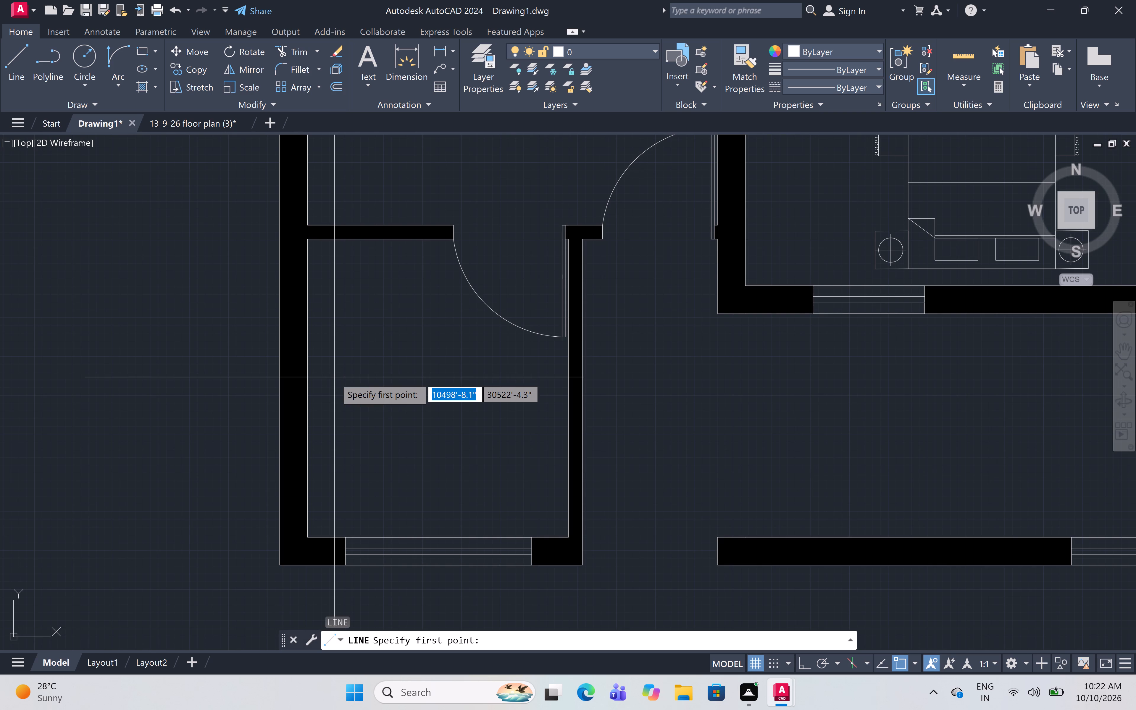
{"action": "left_click", "coordinate": [362, 238]}
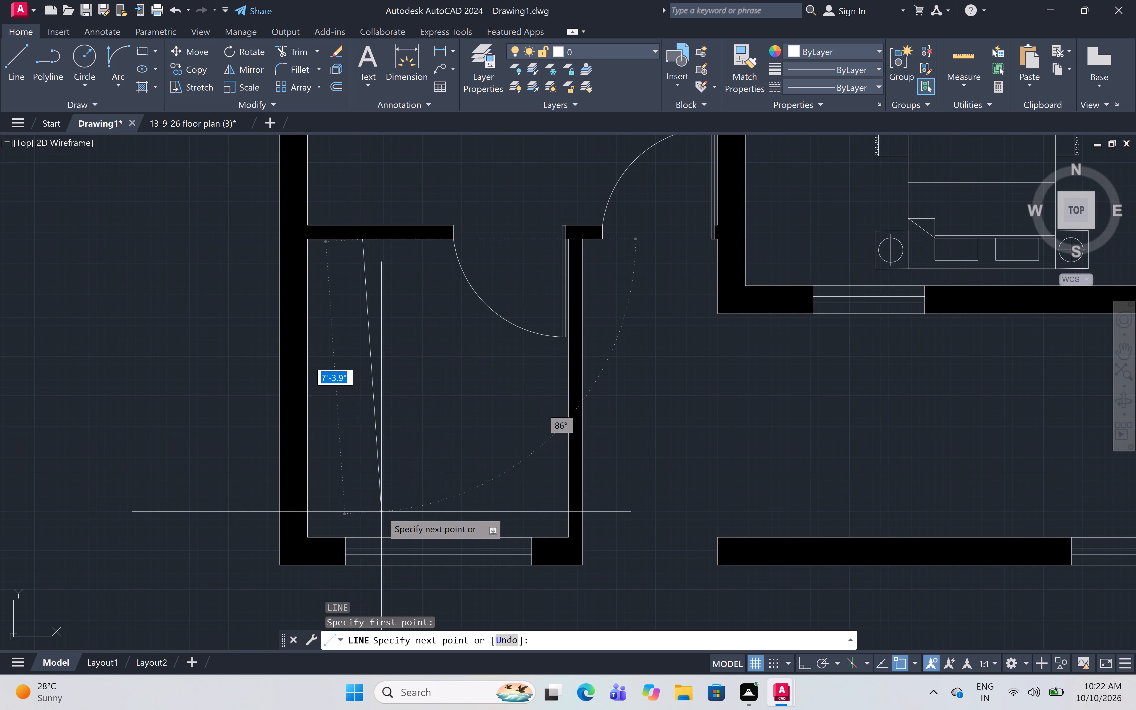
{"action": "key", "text": "F8"}
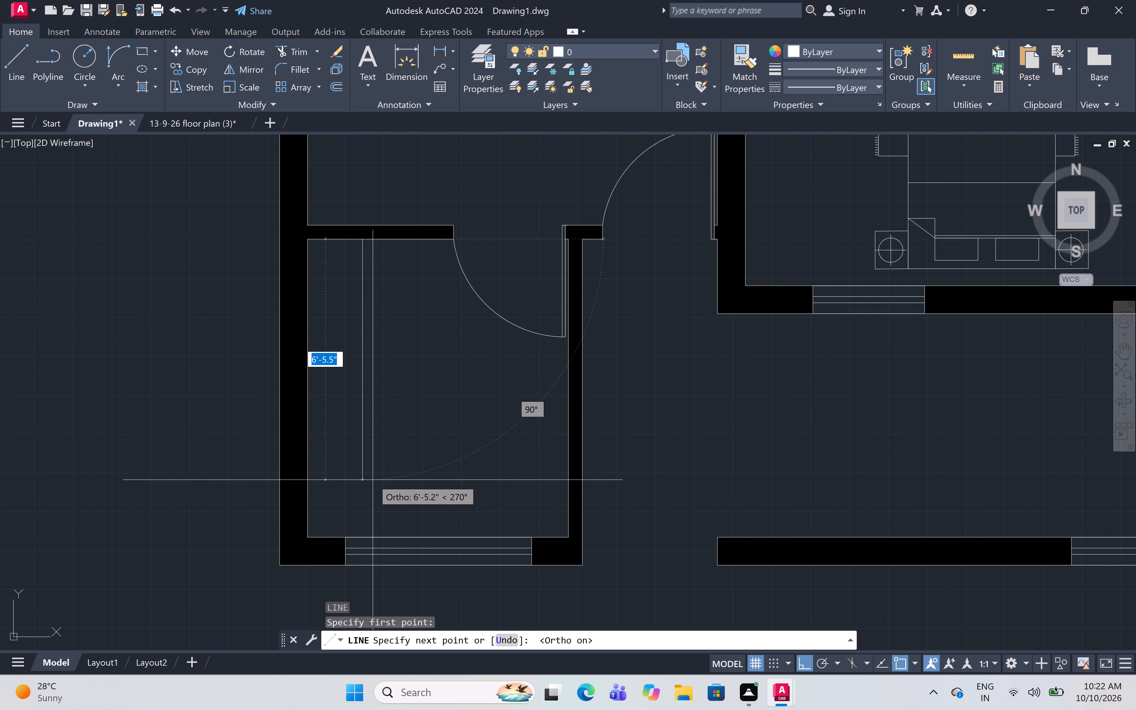
{"action": "left_click", "coordinate": [373, 480]}
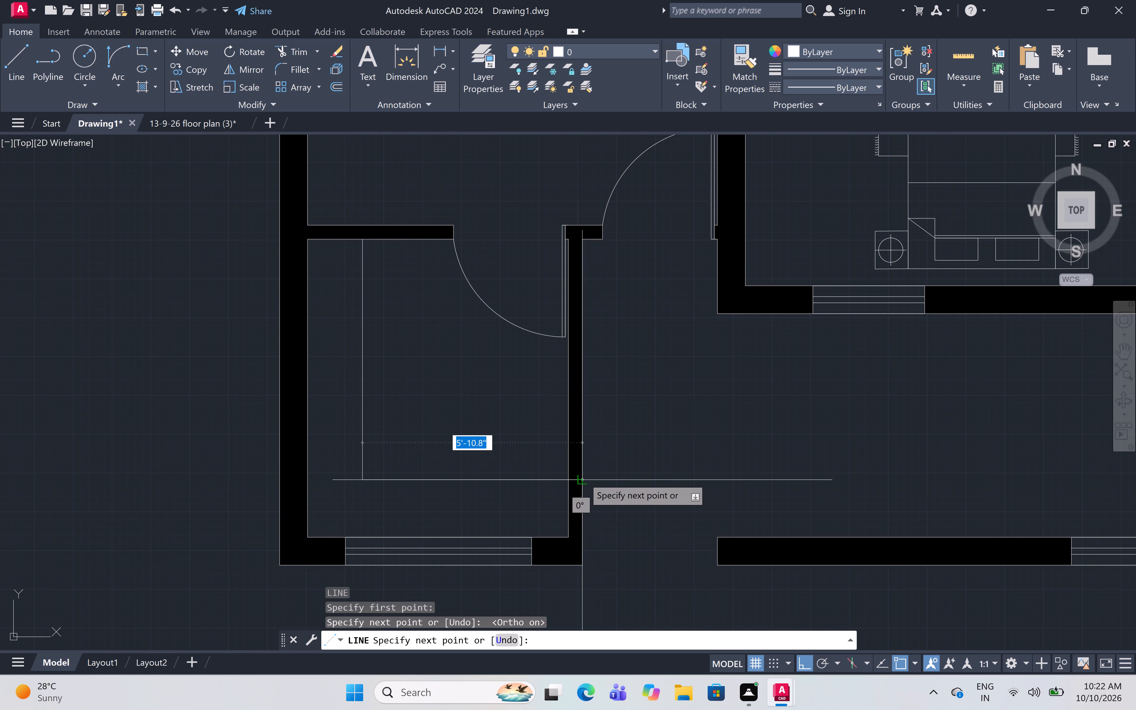
{"action": "left_click", "coordinate": [570, 480]}
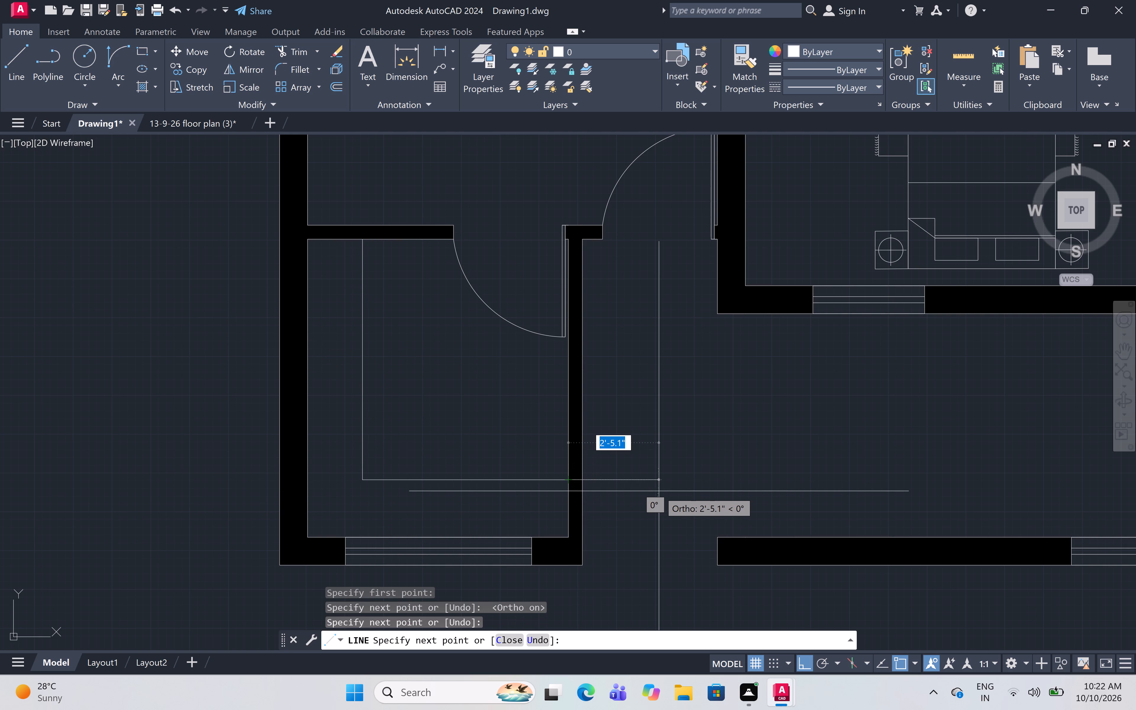
{"action": "key", "text": "Escape"}
Hatch the L-shaped counter strip between the new lines and the walls with pattern ANSI31 in colour 255,255,255.
{"action": "type", "text": "h"}
{"action": "key", "text": "space"}
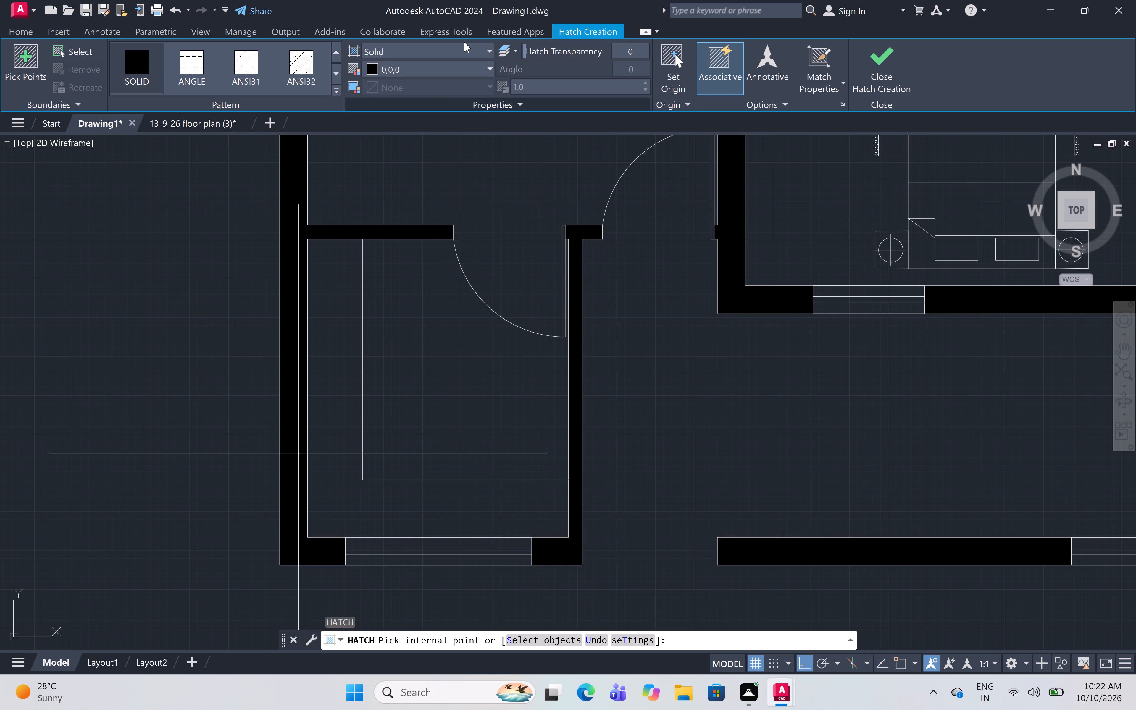
{"action": "left_click", "coordinate": [477, 51]}
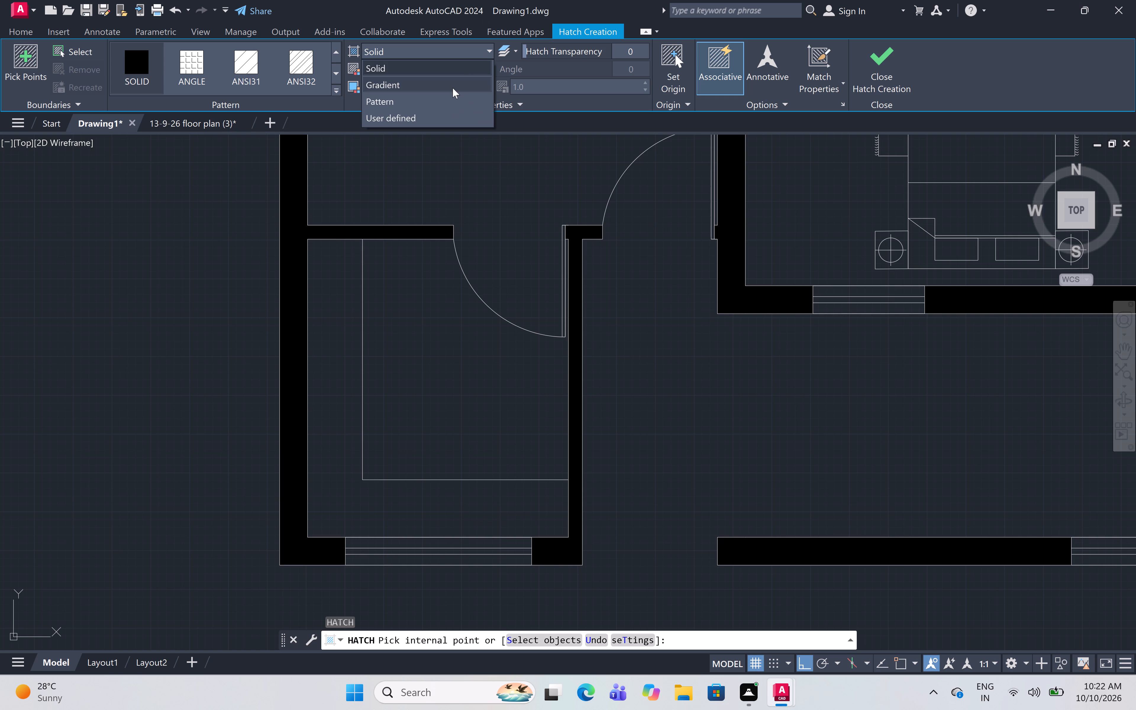
{"action": "left_click", "coordinate": [445, 100]}
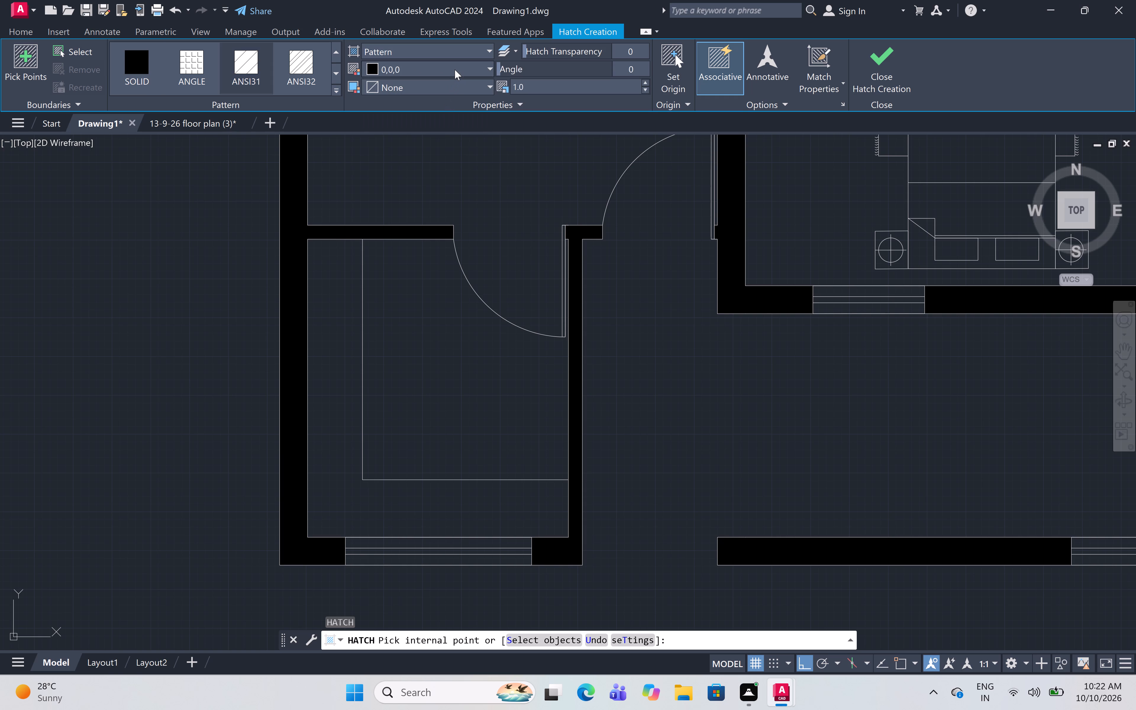
{"action": "left_click", "coordinate": [455, 70]}
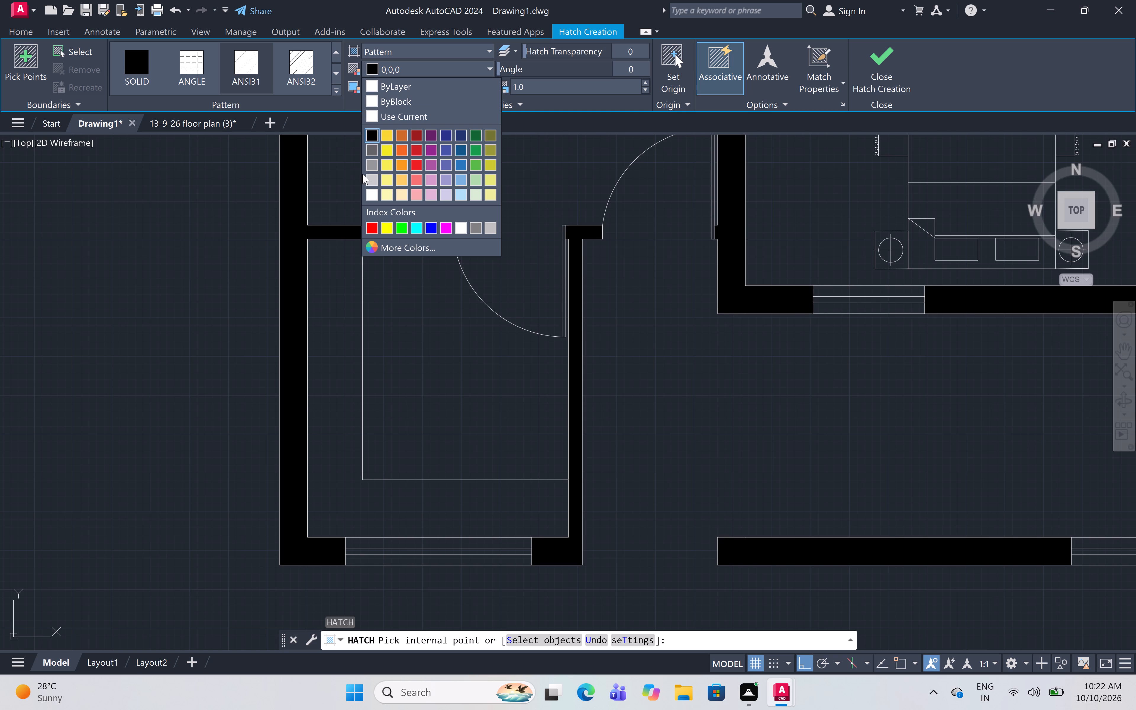
{"action": "left_click", "coordinate": [369, 189]}
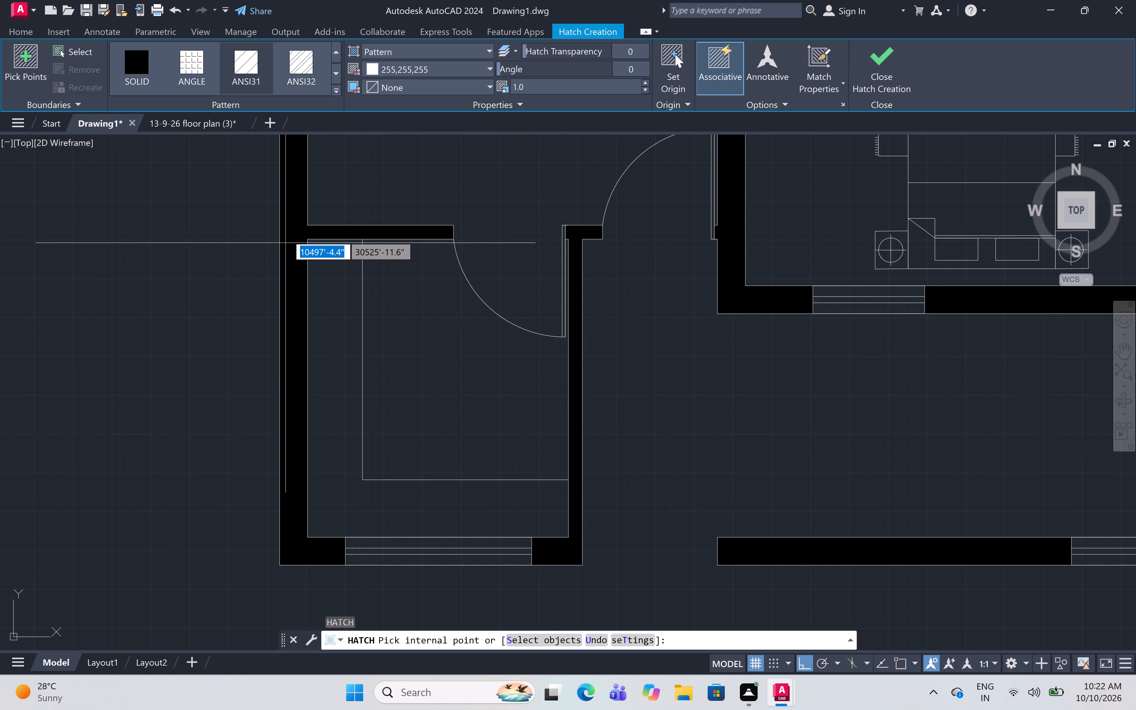
{"action": "left_click", "coordinate": [245, 71]}
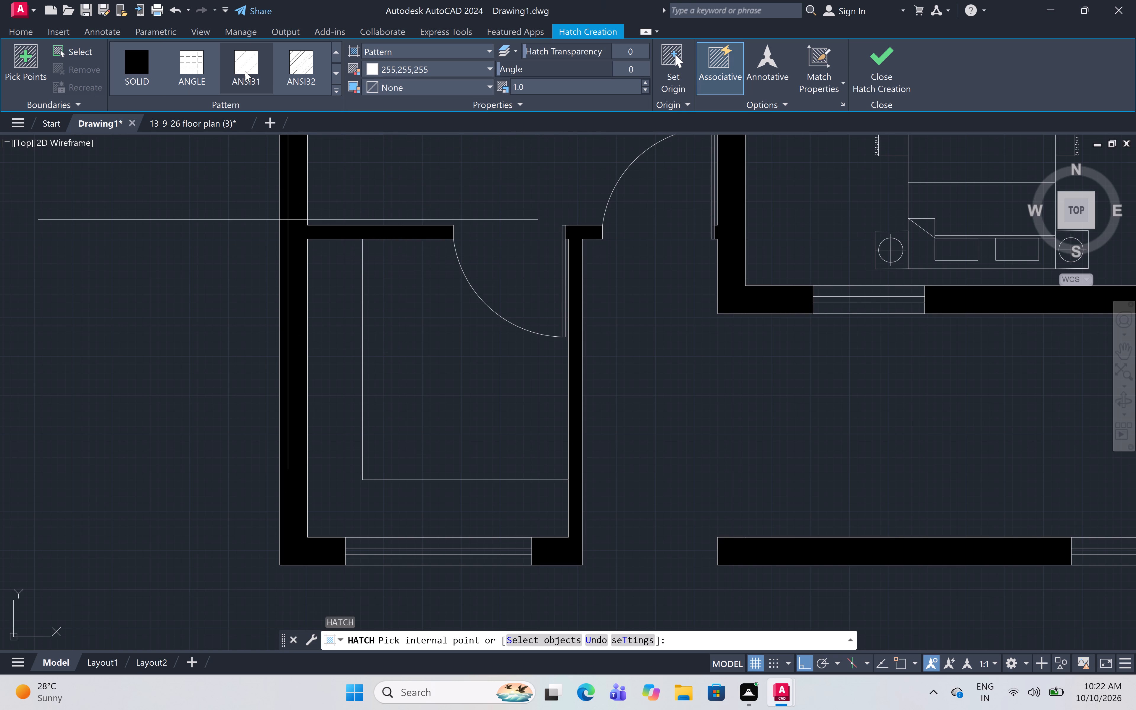
{"action": "left_click", "coordinate": [335, 390]}
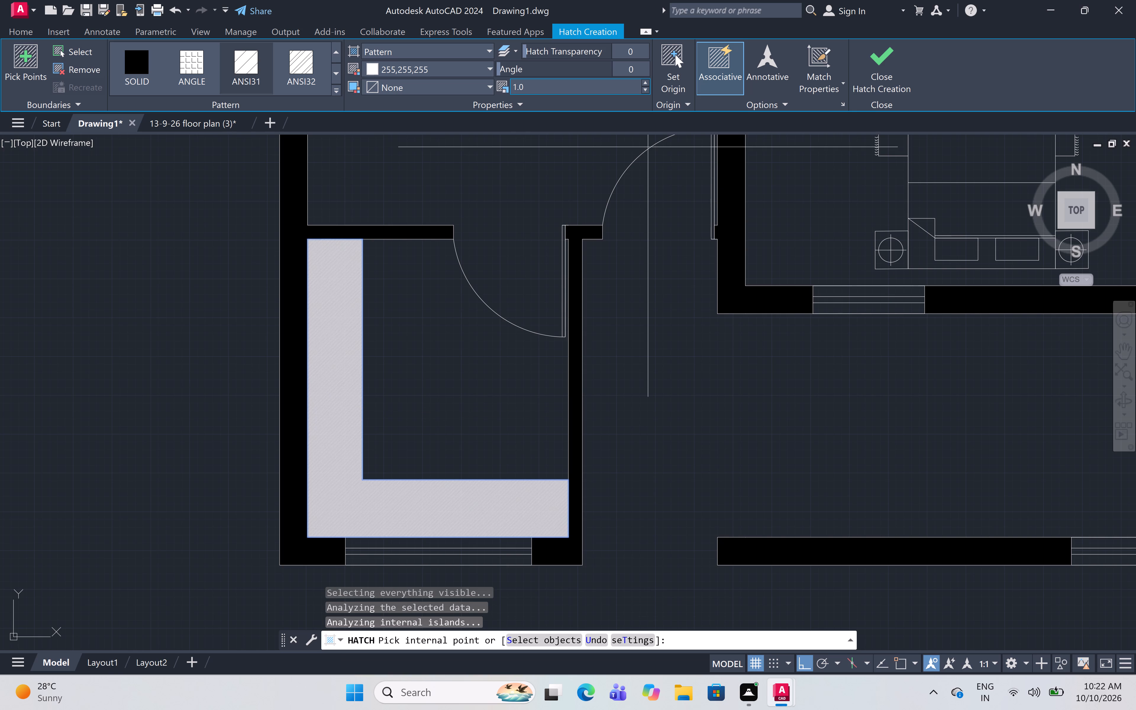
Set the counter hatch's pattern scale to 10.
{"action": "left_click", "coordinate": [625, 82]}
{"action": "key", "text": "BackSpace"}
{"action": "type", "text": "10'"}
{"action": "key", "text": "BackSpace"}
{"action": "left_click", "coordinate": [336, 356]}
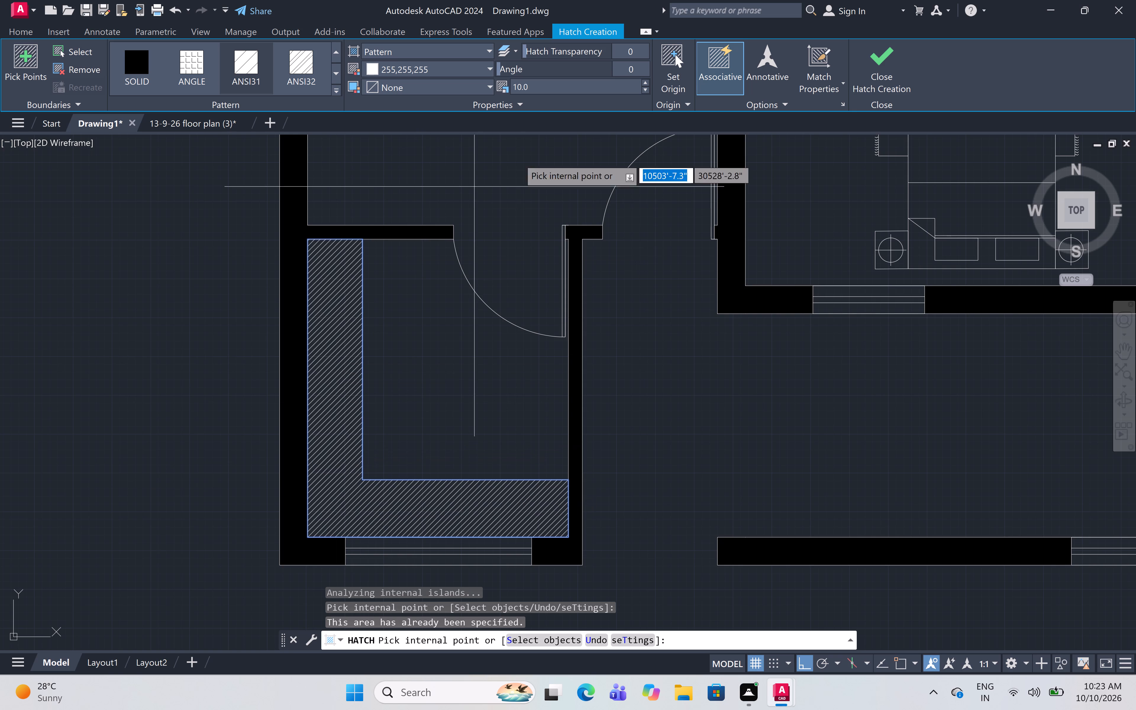
Set the counter hatch's pattern scale to 15 and finish the hatch.
{"action": "left_click", "coordinate": [539, 86]}
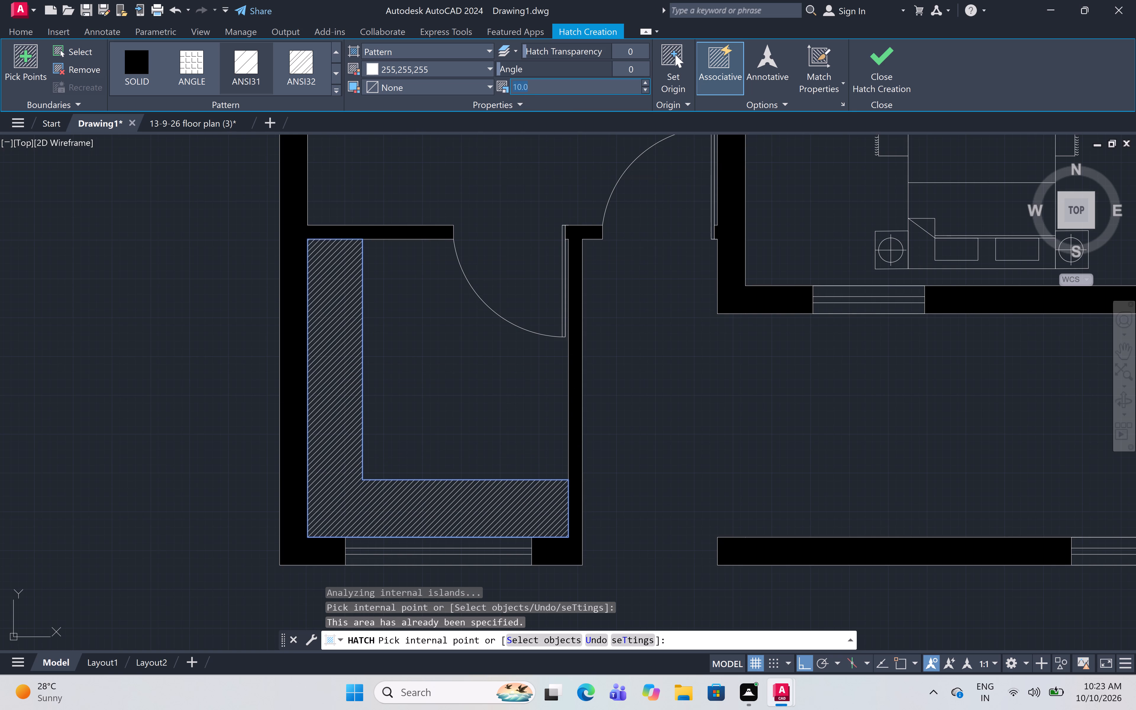
{"action": "key", "text": "BackSpace"}
{"action": "key", "text": "1"}
{"action": "key", "text": "5"}
{"action": "left_click", "coordinate": [326, 364]}
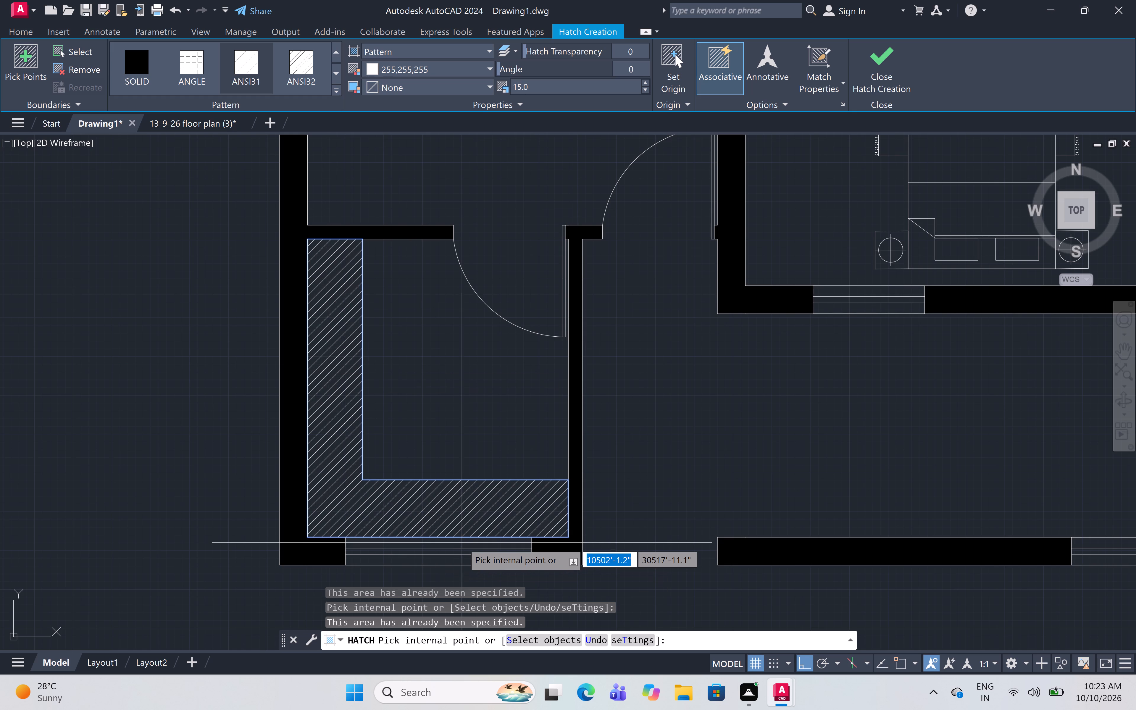
{"action": "key", "text": "Escape"}
Delete all the spare furniture symbols lying outside the floor plan on both its right and left sides.
{"action": "scroll", "coordinate": [427, 464], "scroll_direction": "down", "scroll_amount": 4}
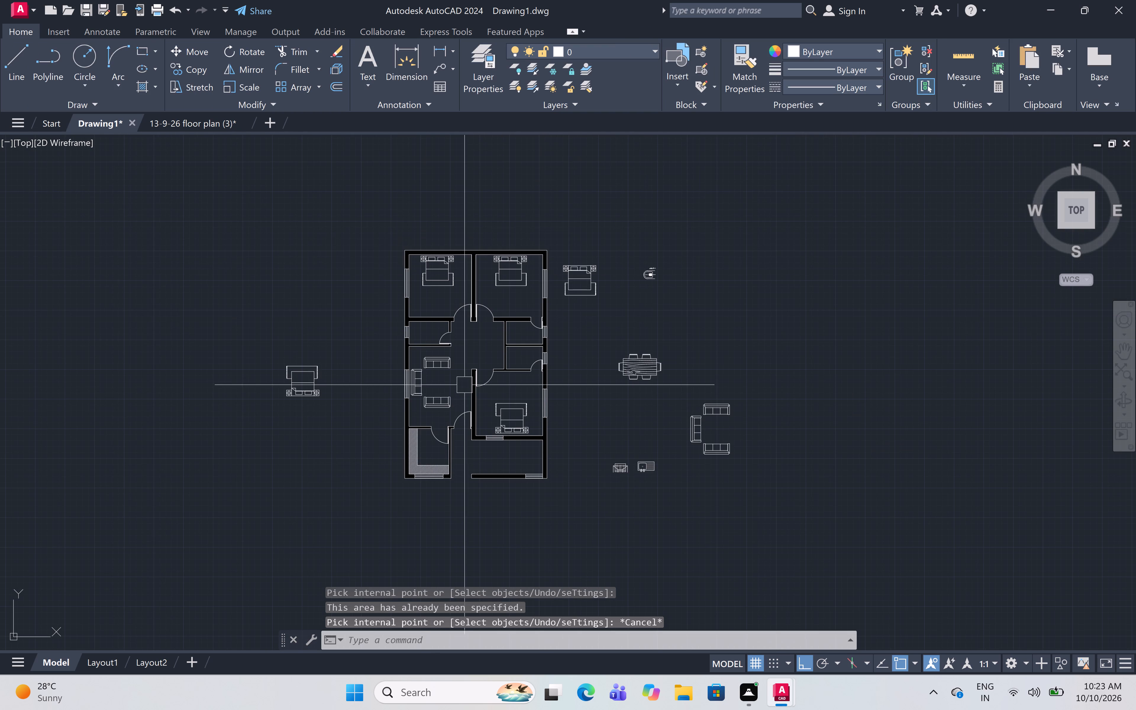
{"action": "middle_click_drag", "start_coordinate": [483, 322], "coordinate": [464, 354]}
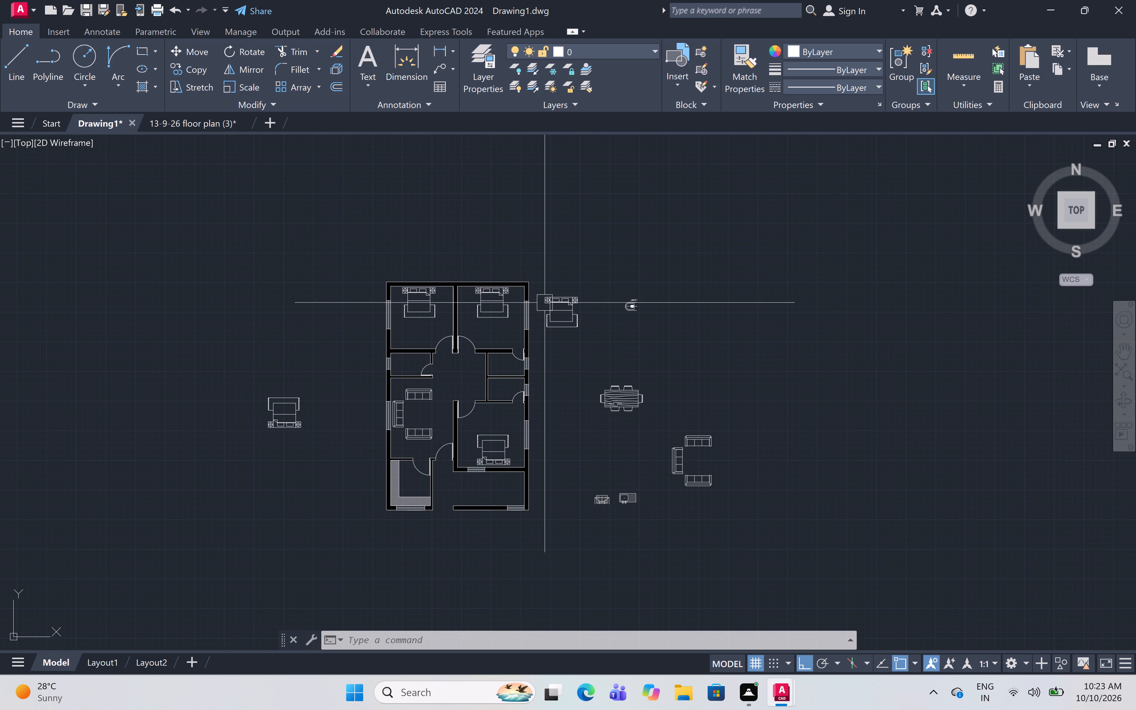
{"action": "left_click", "coordinate": [539, 272]}
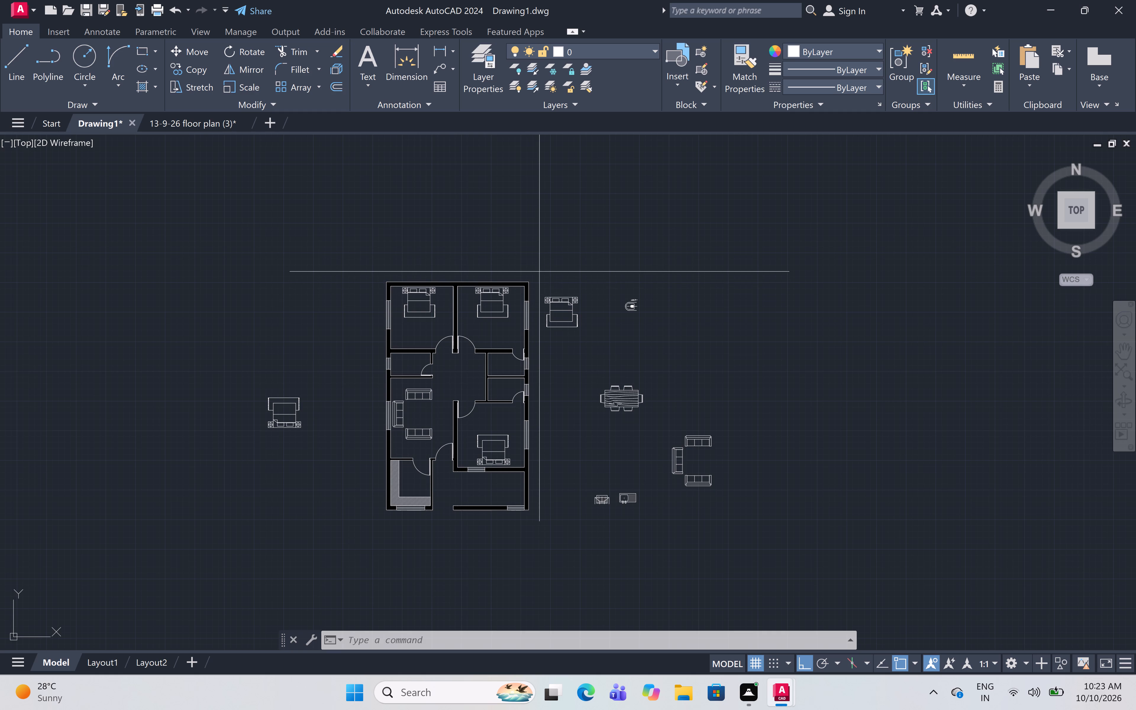
{"action": "left_click", "coordinate": [789, 569]}
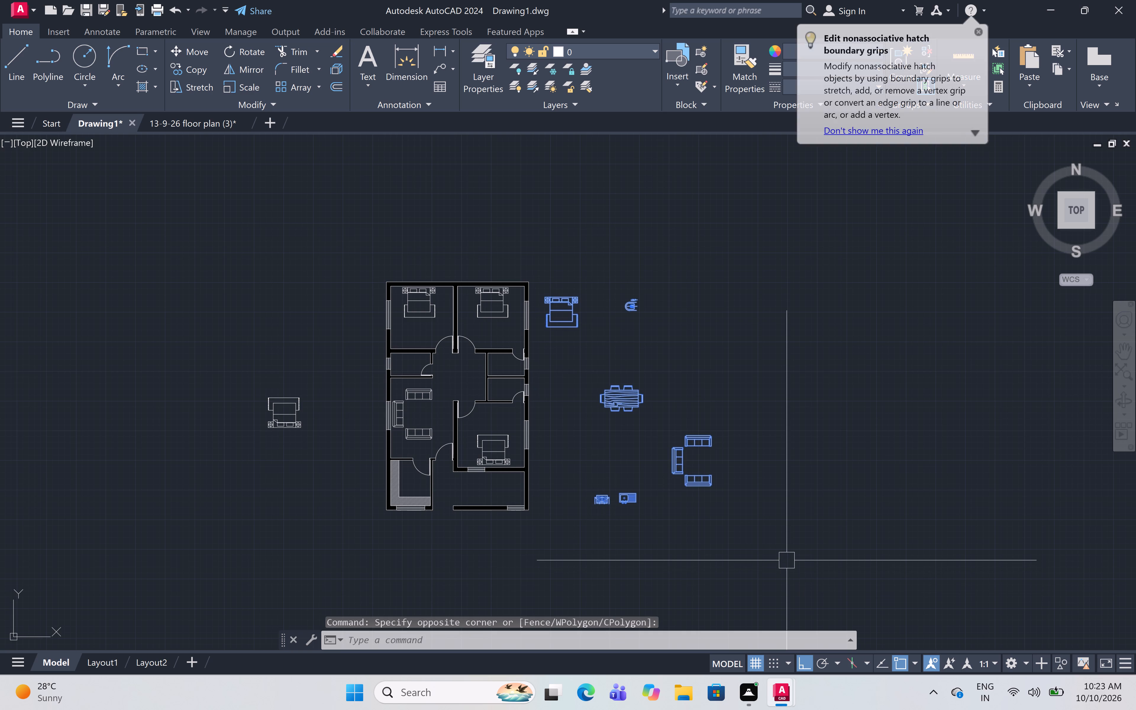
{"action": "left_click", "coordinate": [336, 310]}
{"action": "left_click", "coordinate": [134, 547]}
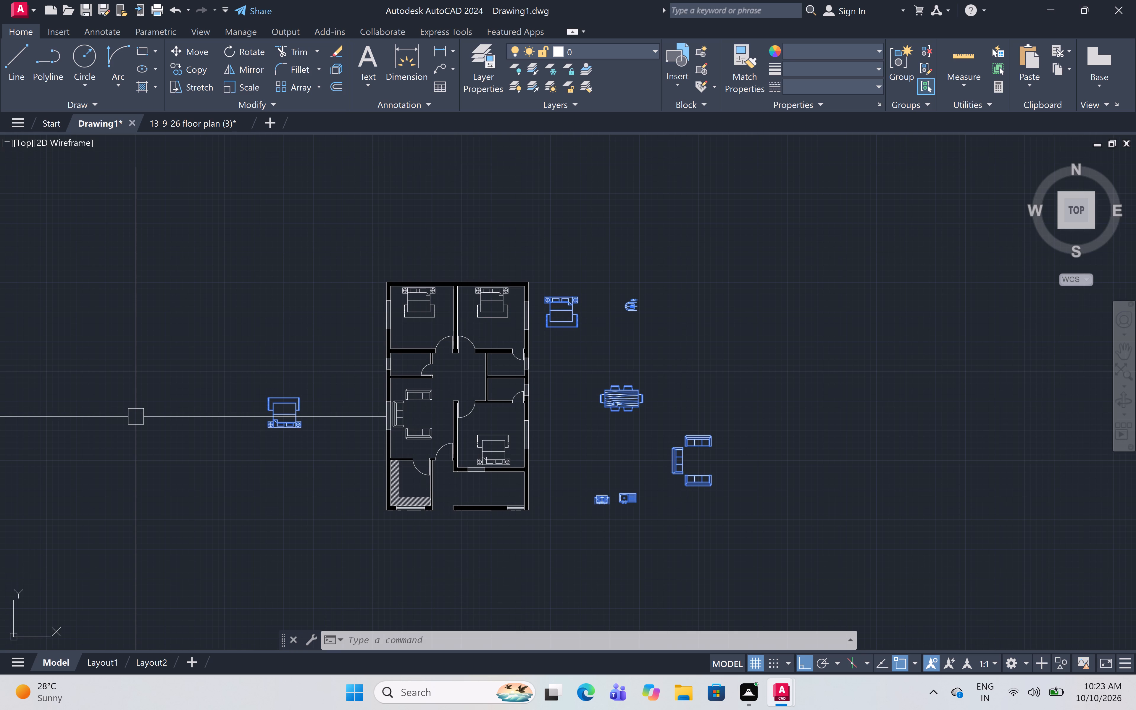
{"action": "key", "text": "Delete"}
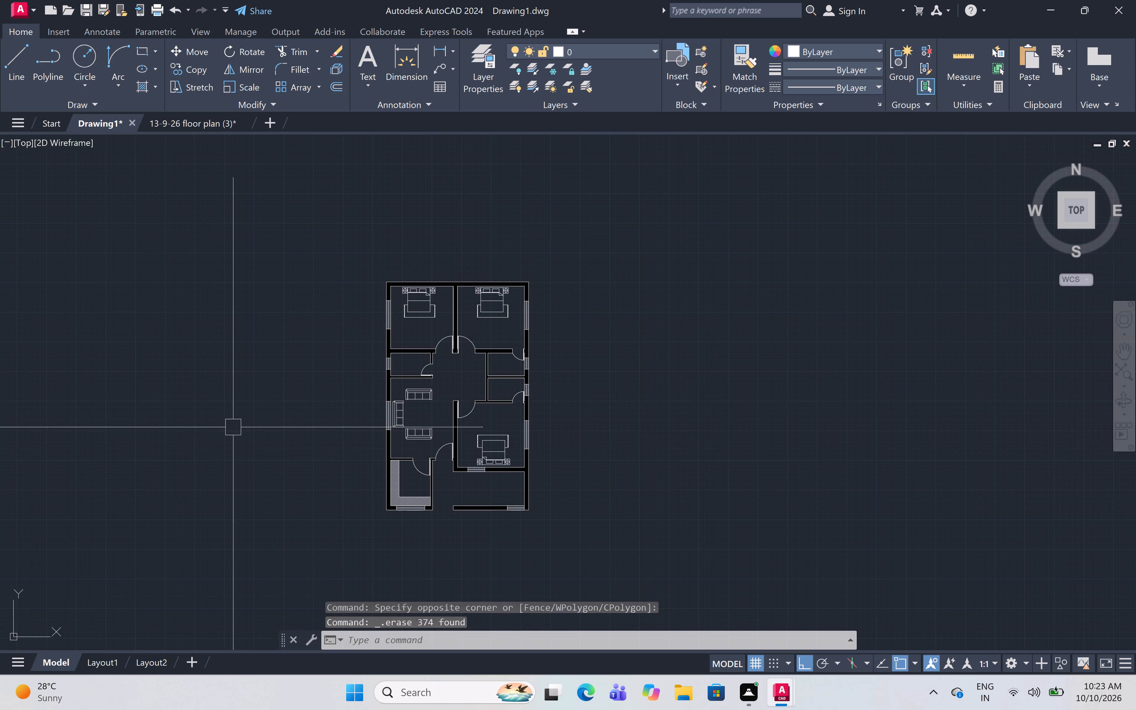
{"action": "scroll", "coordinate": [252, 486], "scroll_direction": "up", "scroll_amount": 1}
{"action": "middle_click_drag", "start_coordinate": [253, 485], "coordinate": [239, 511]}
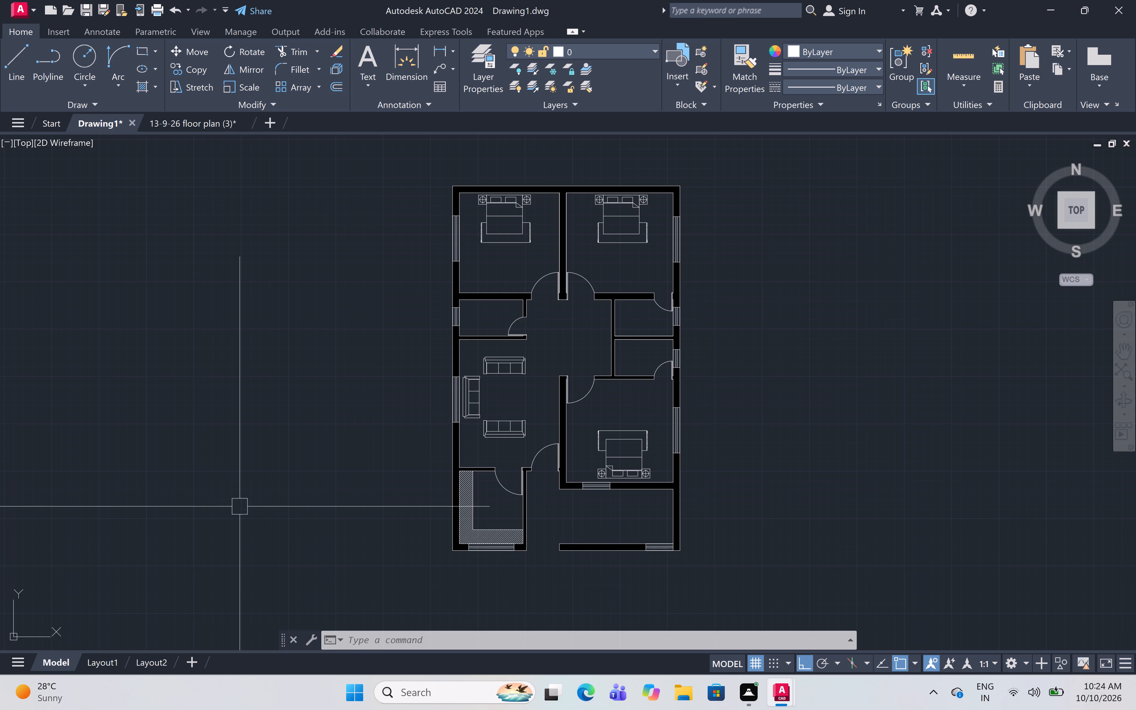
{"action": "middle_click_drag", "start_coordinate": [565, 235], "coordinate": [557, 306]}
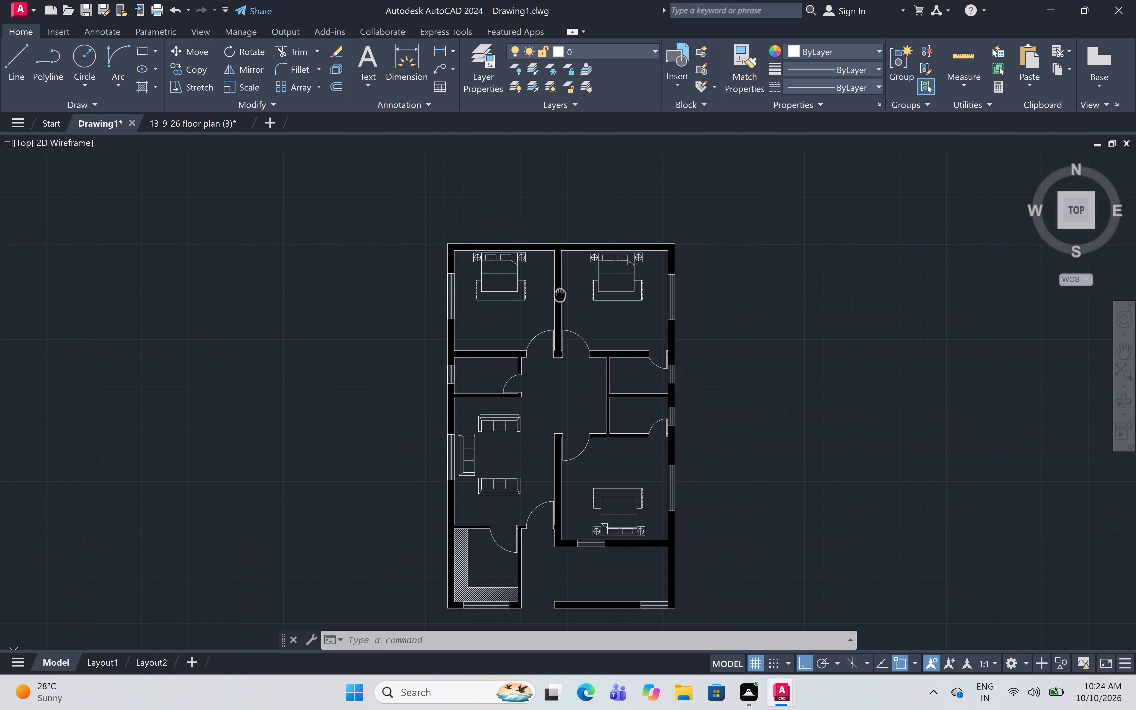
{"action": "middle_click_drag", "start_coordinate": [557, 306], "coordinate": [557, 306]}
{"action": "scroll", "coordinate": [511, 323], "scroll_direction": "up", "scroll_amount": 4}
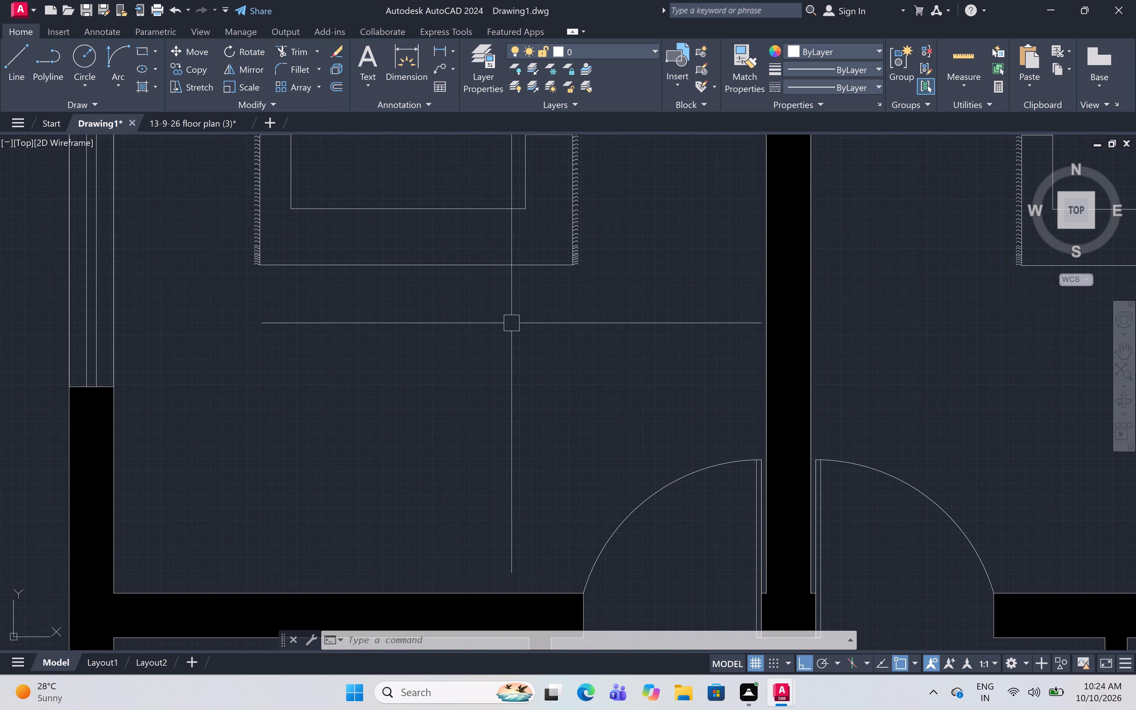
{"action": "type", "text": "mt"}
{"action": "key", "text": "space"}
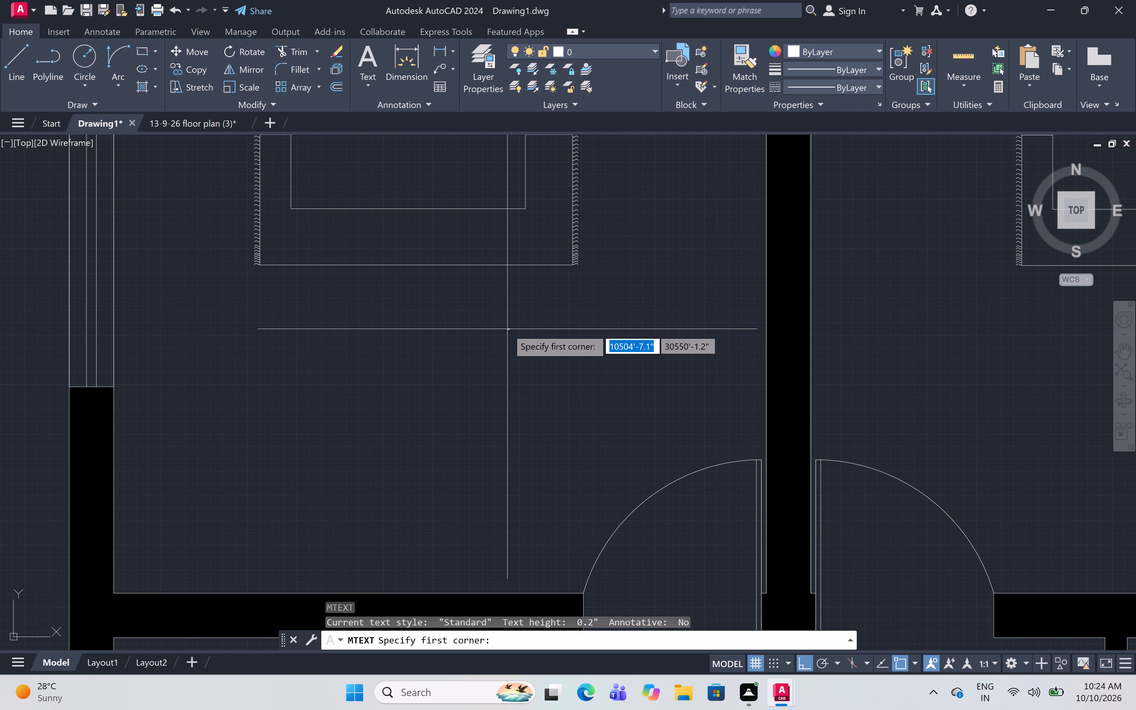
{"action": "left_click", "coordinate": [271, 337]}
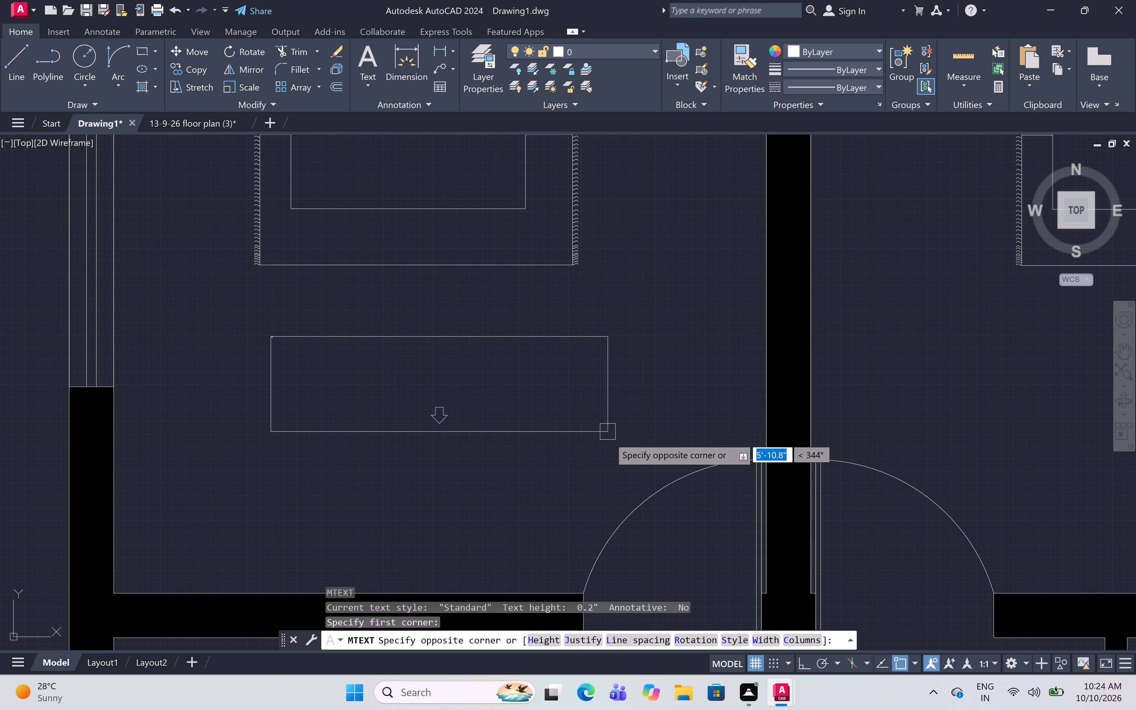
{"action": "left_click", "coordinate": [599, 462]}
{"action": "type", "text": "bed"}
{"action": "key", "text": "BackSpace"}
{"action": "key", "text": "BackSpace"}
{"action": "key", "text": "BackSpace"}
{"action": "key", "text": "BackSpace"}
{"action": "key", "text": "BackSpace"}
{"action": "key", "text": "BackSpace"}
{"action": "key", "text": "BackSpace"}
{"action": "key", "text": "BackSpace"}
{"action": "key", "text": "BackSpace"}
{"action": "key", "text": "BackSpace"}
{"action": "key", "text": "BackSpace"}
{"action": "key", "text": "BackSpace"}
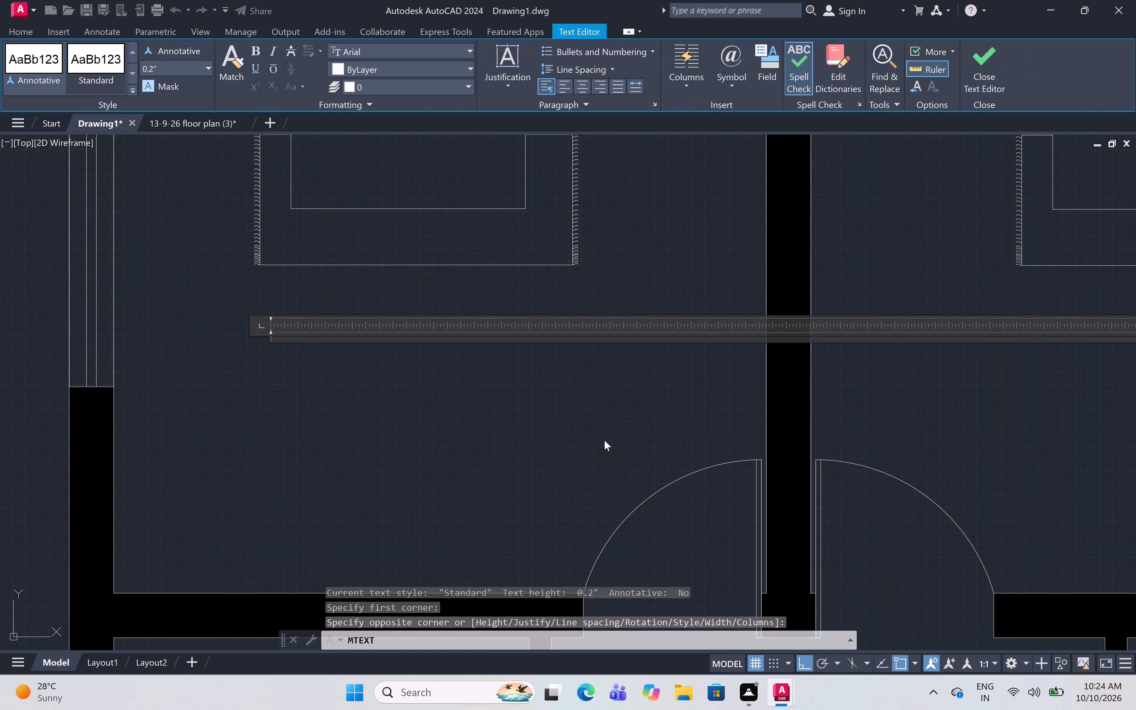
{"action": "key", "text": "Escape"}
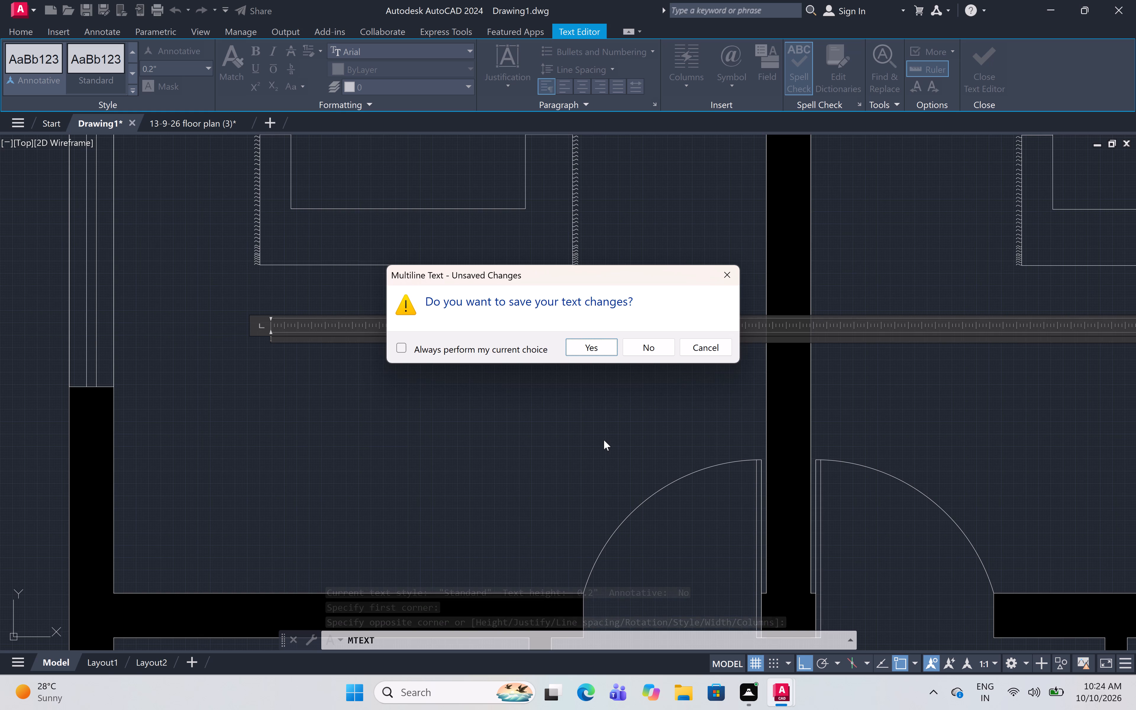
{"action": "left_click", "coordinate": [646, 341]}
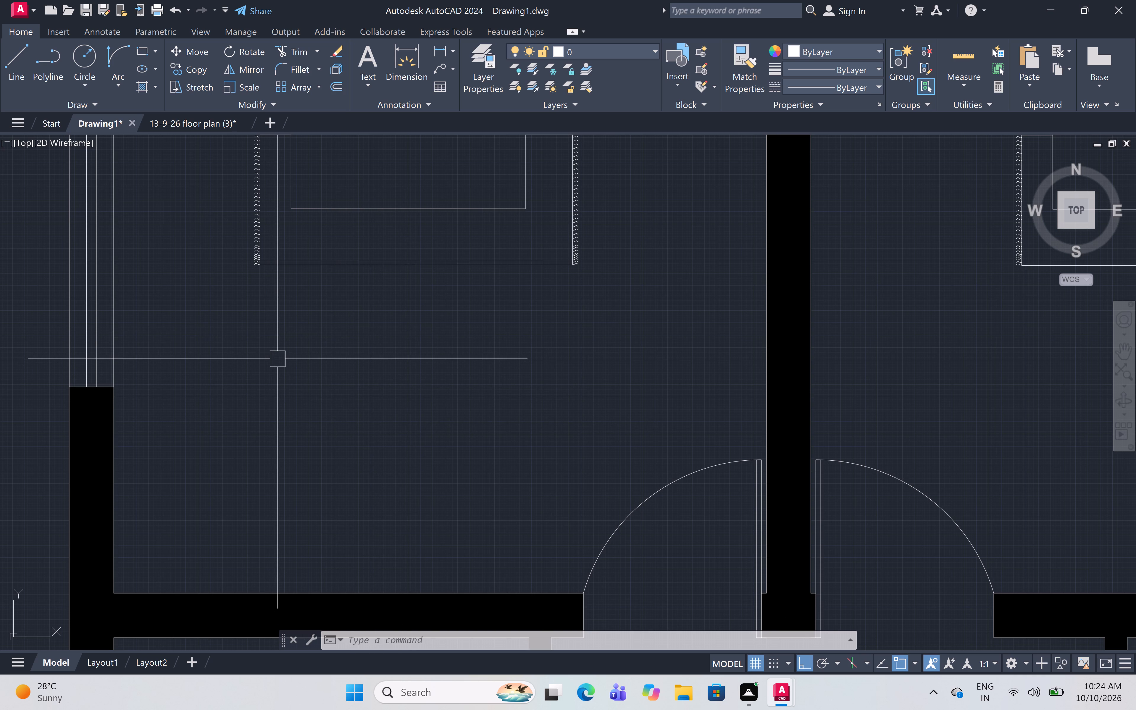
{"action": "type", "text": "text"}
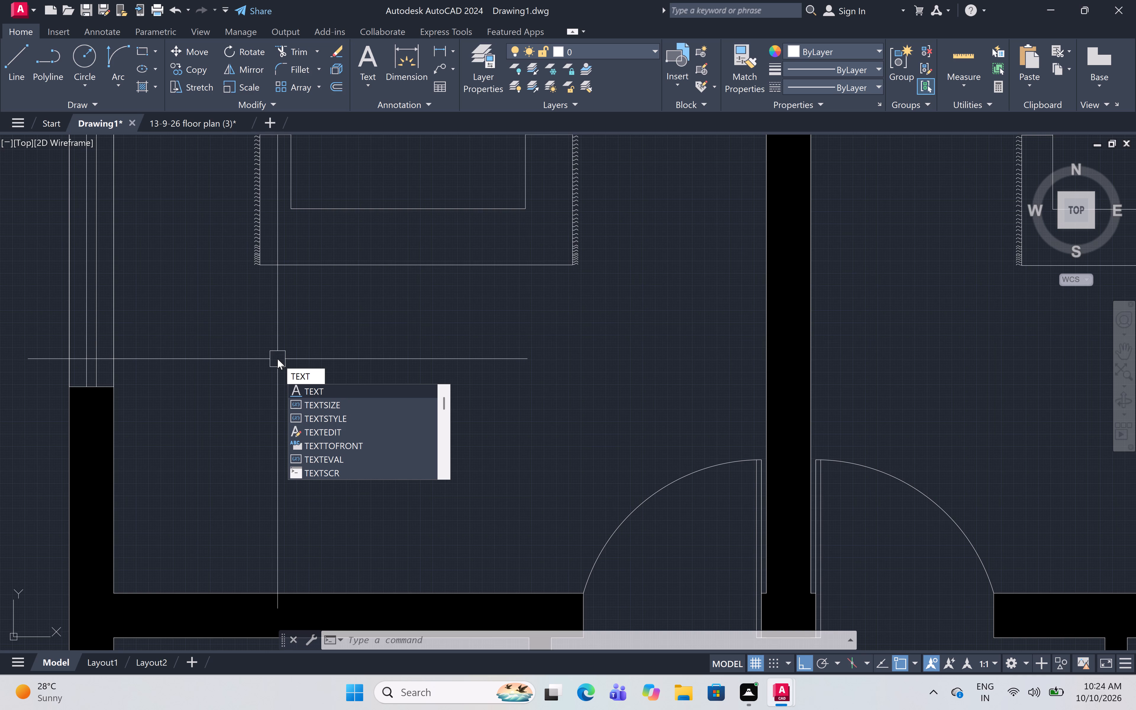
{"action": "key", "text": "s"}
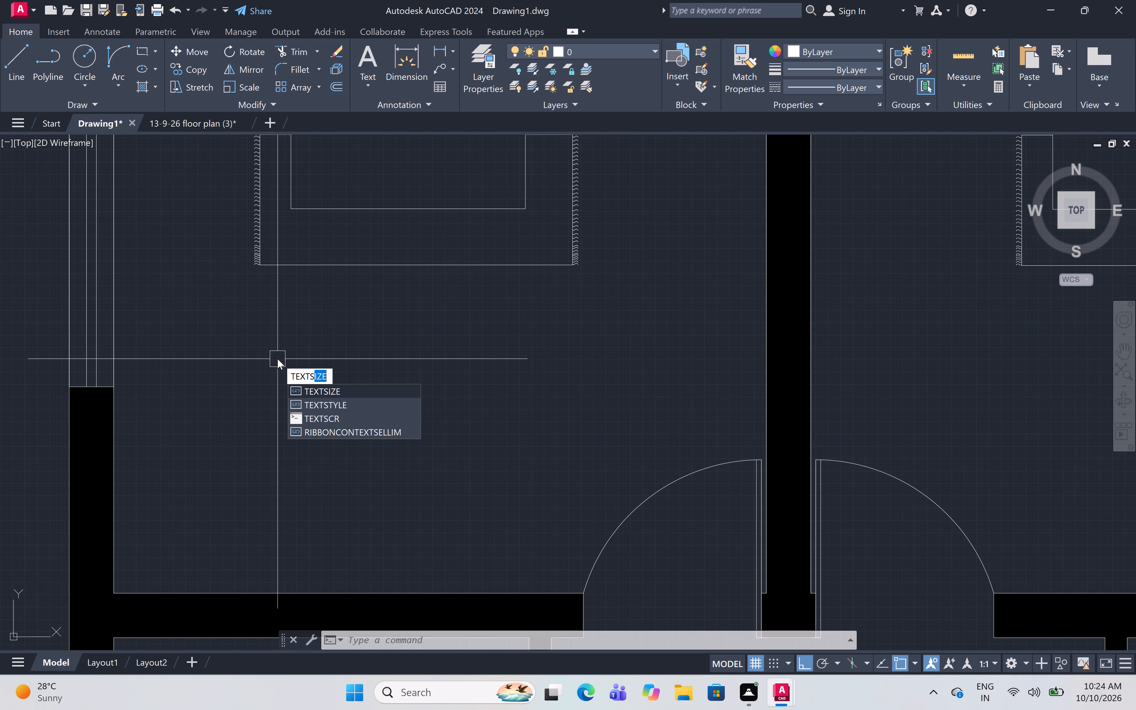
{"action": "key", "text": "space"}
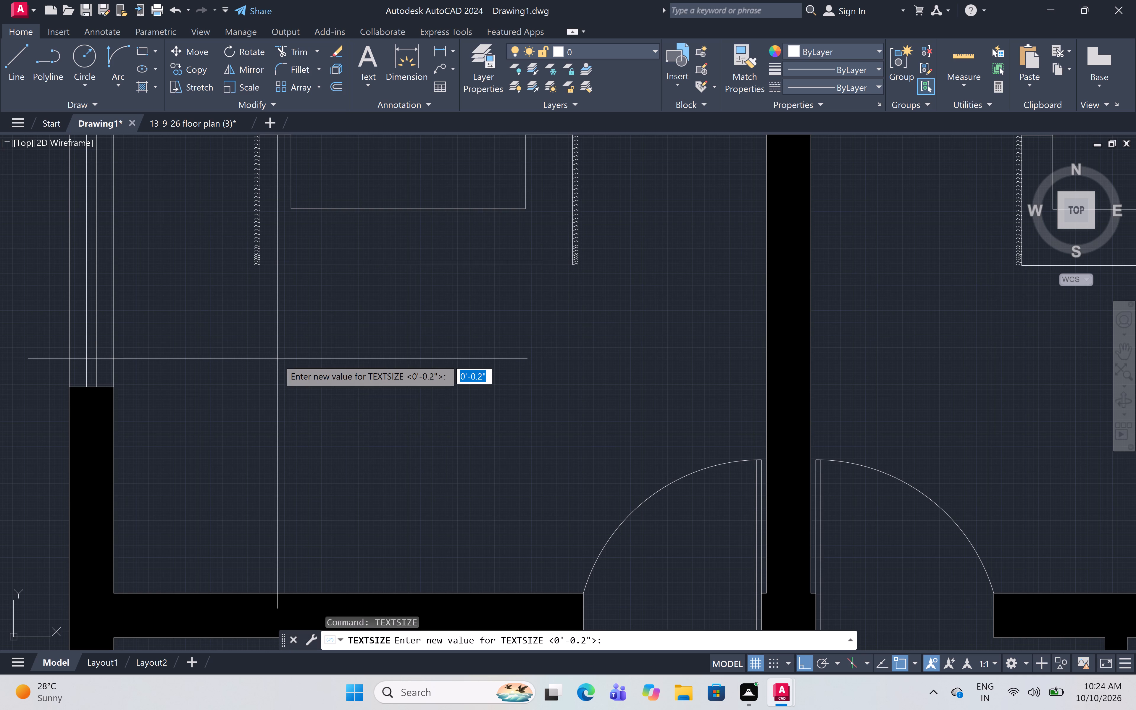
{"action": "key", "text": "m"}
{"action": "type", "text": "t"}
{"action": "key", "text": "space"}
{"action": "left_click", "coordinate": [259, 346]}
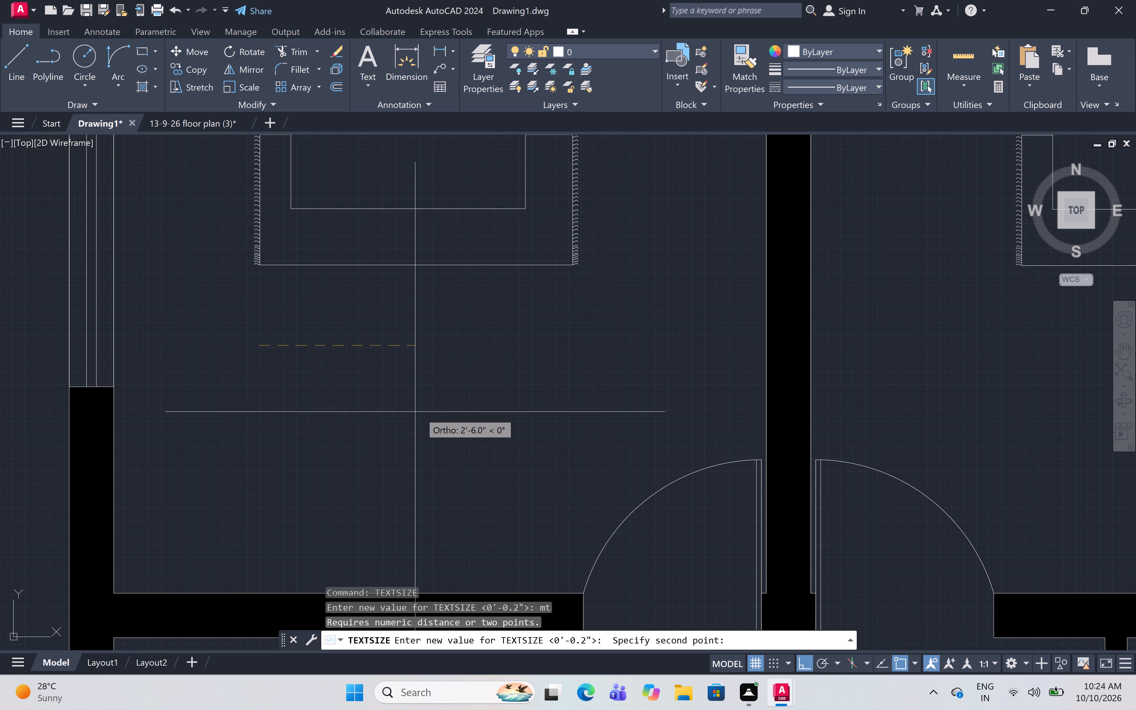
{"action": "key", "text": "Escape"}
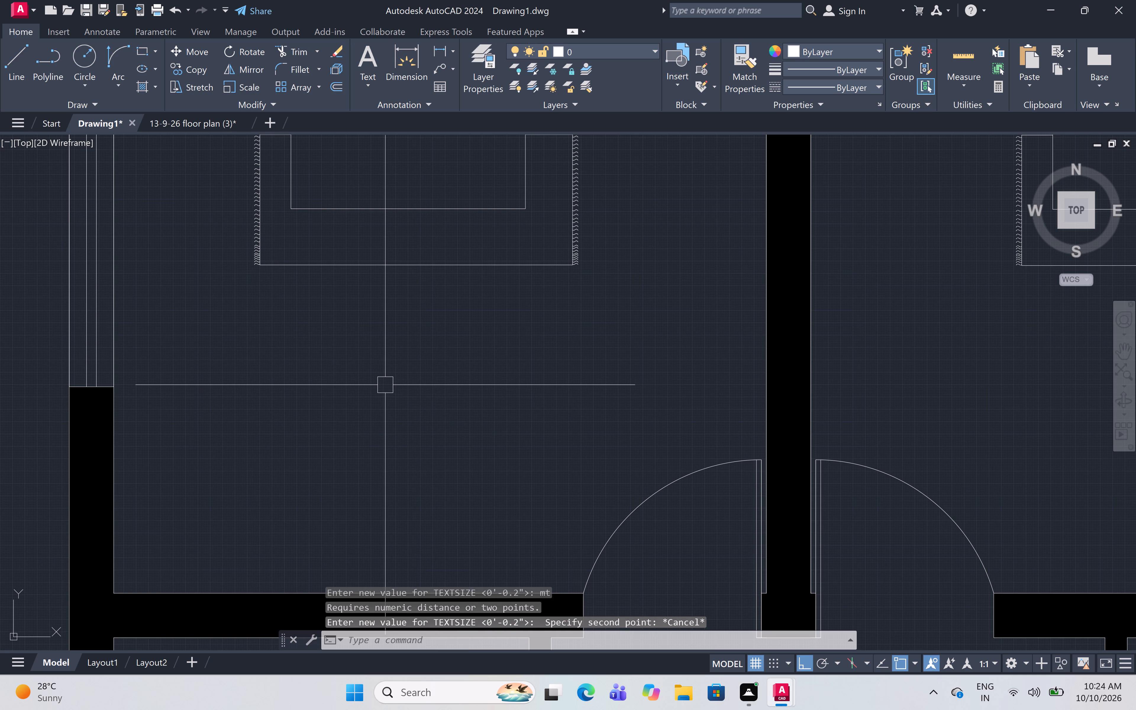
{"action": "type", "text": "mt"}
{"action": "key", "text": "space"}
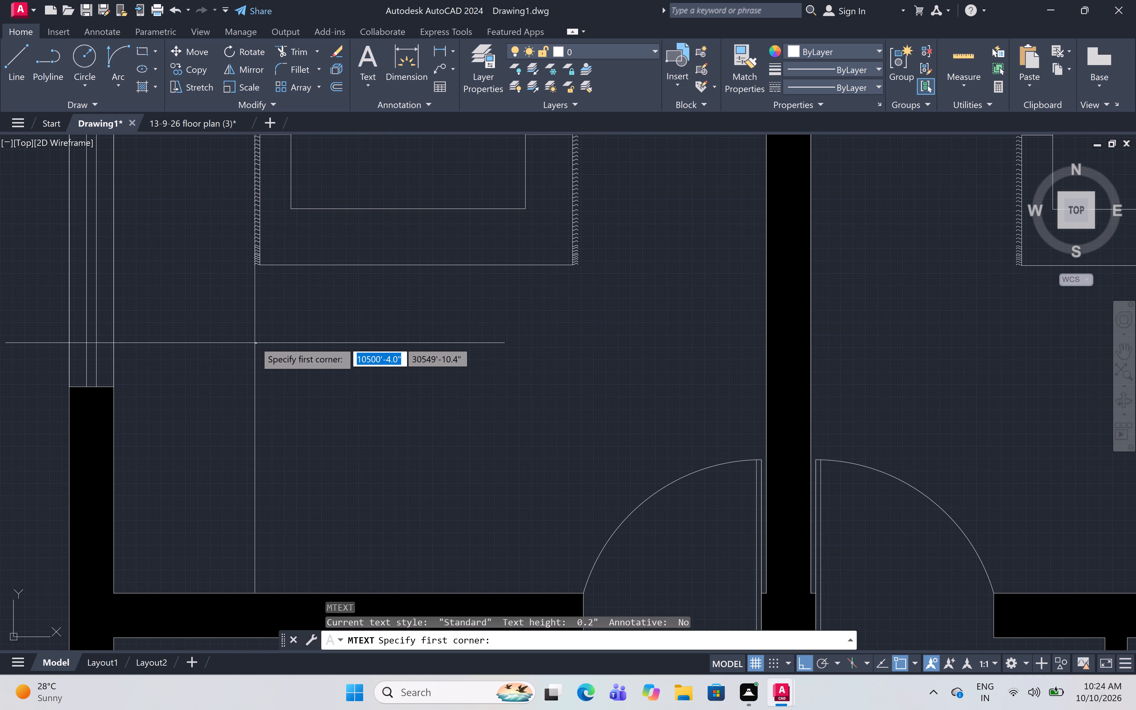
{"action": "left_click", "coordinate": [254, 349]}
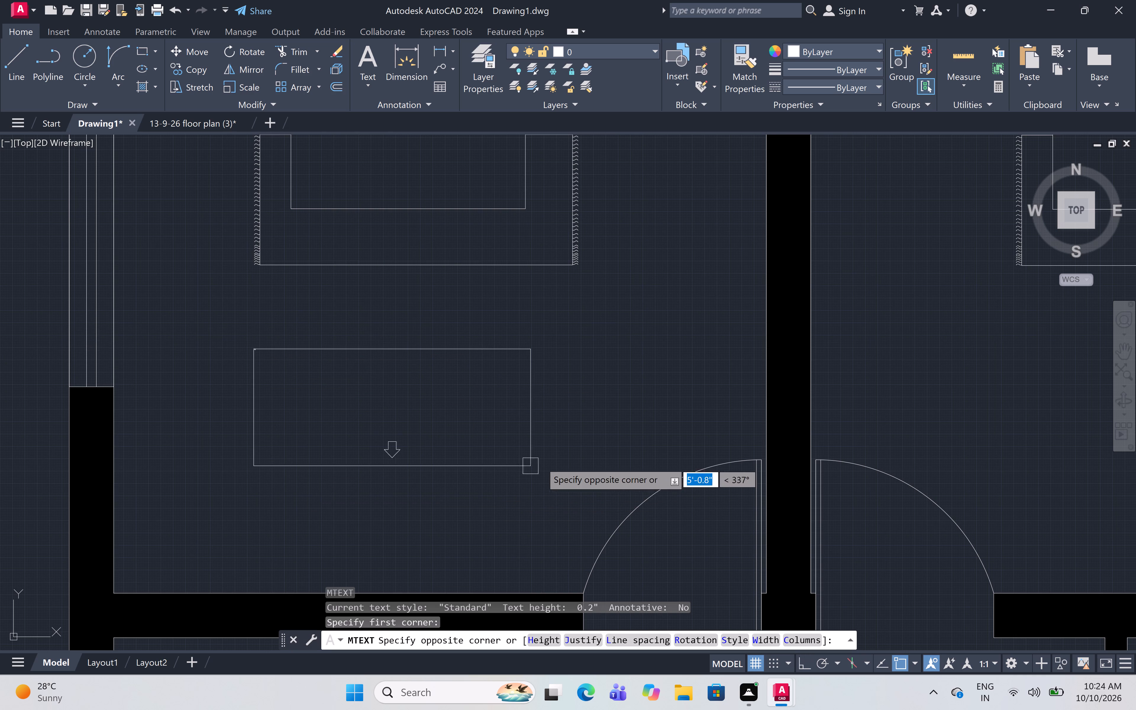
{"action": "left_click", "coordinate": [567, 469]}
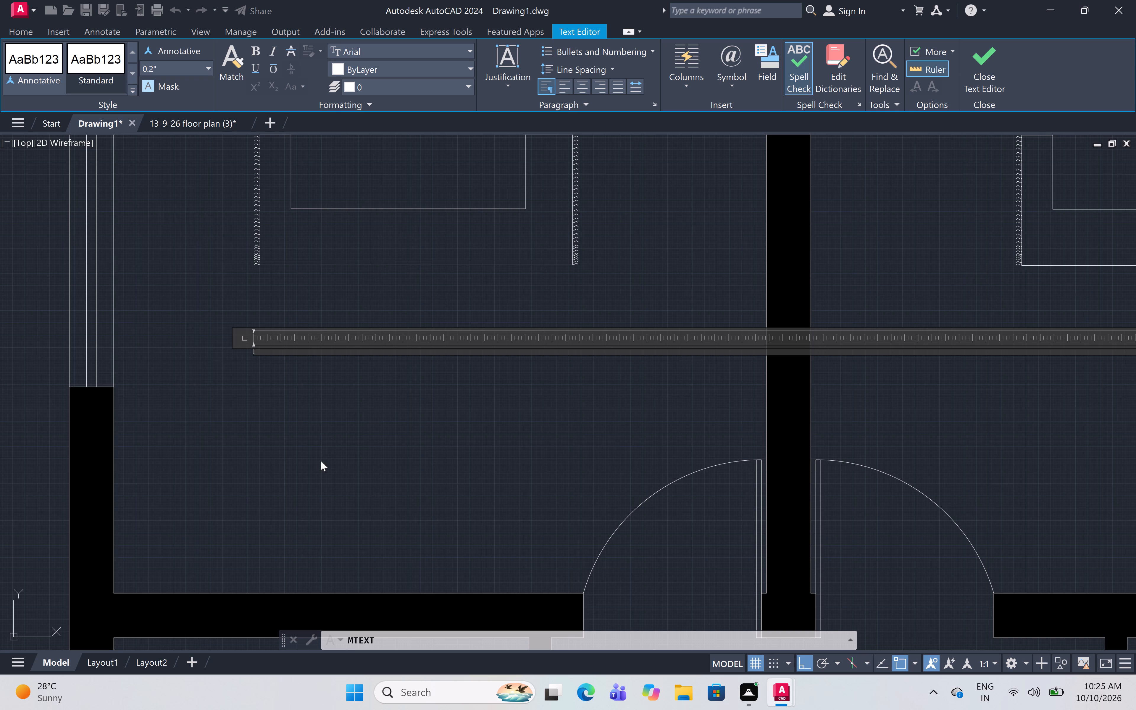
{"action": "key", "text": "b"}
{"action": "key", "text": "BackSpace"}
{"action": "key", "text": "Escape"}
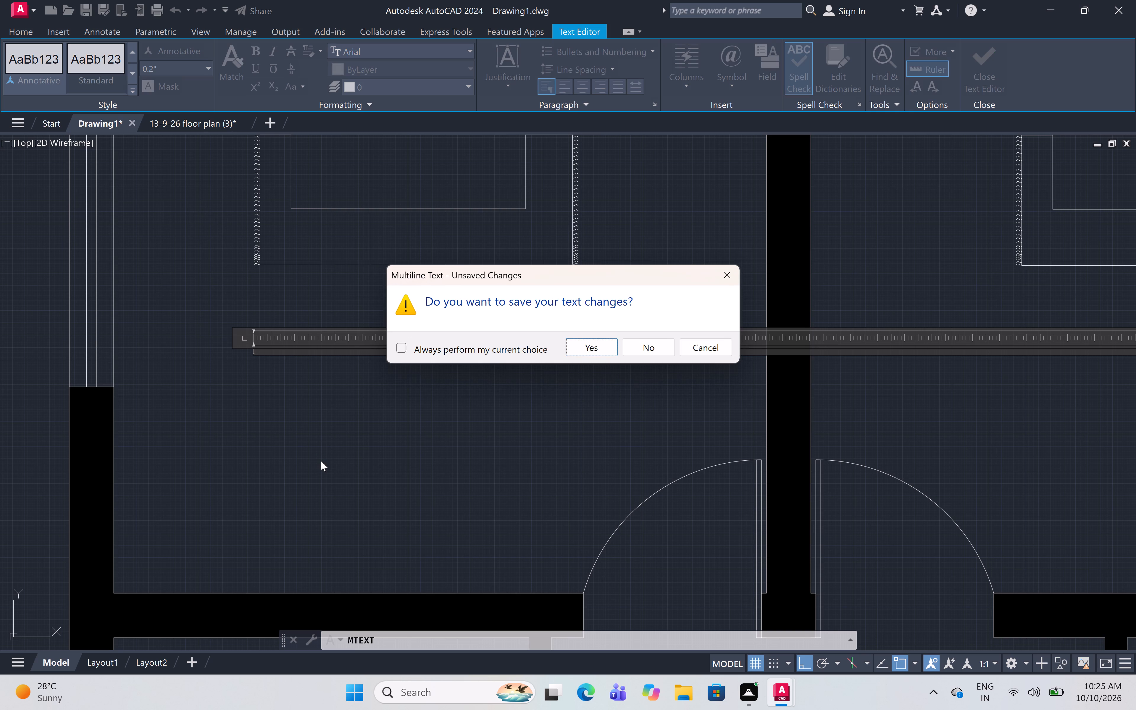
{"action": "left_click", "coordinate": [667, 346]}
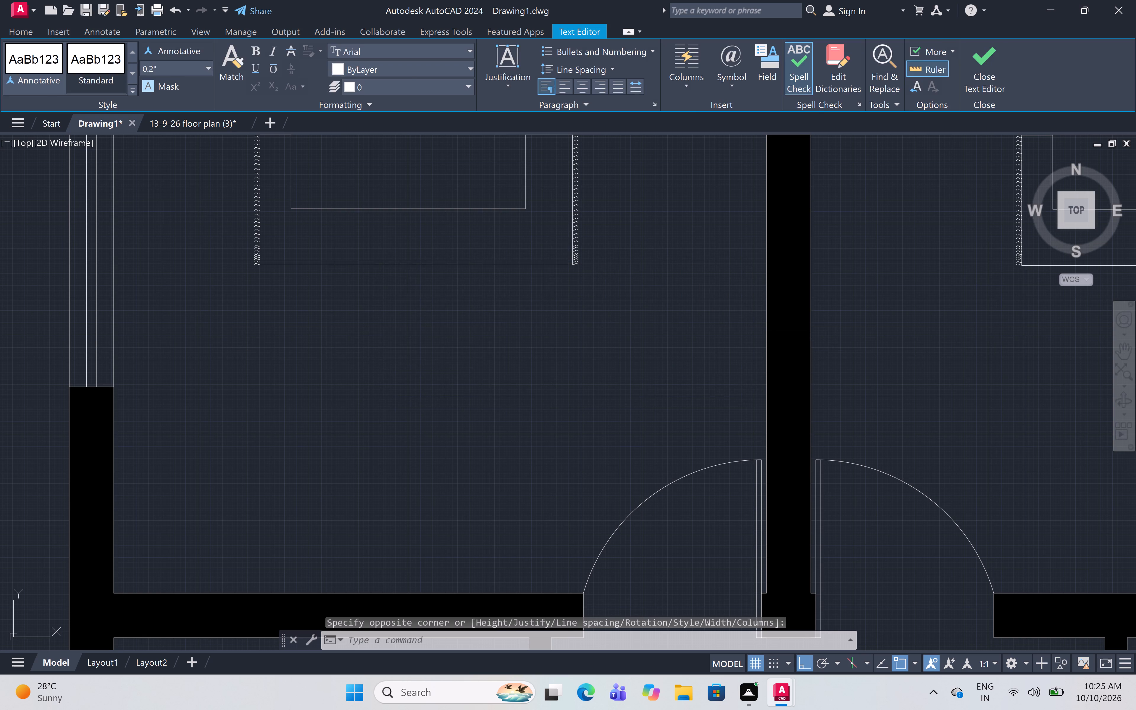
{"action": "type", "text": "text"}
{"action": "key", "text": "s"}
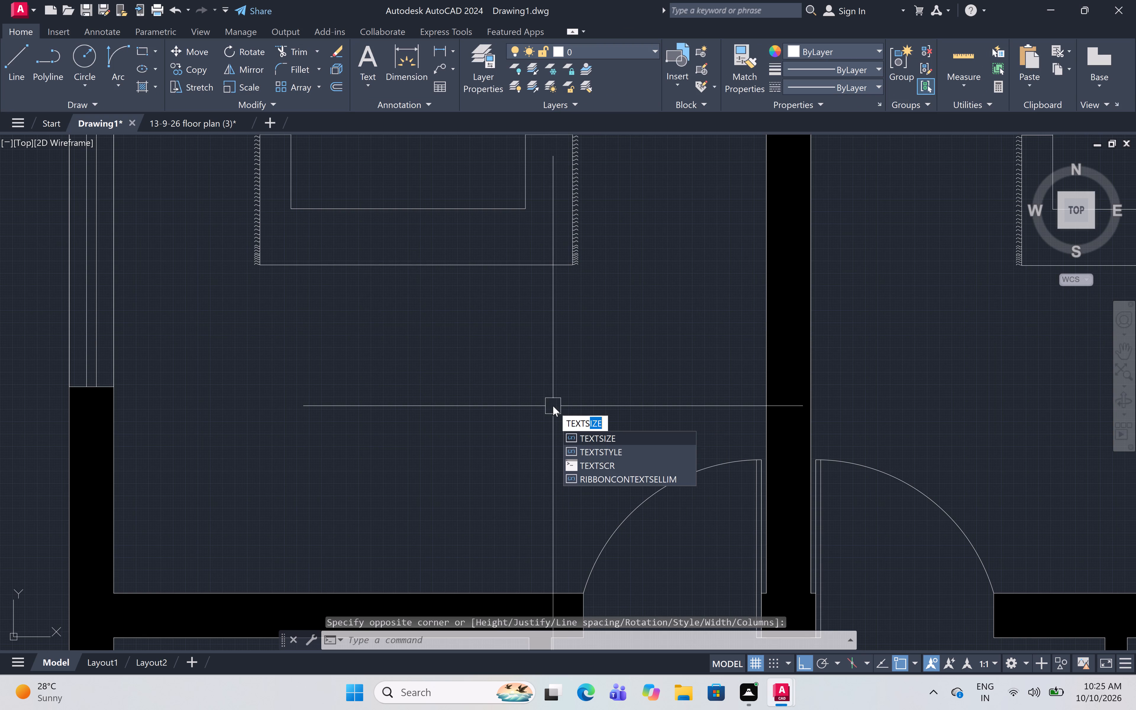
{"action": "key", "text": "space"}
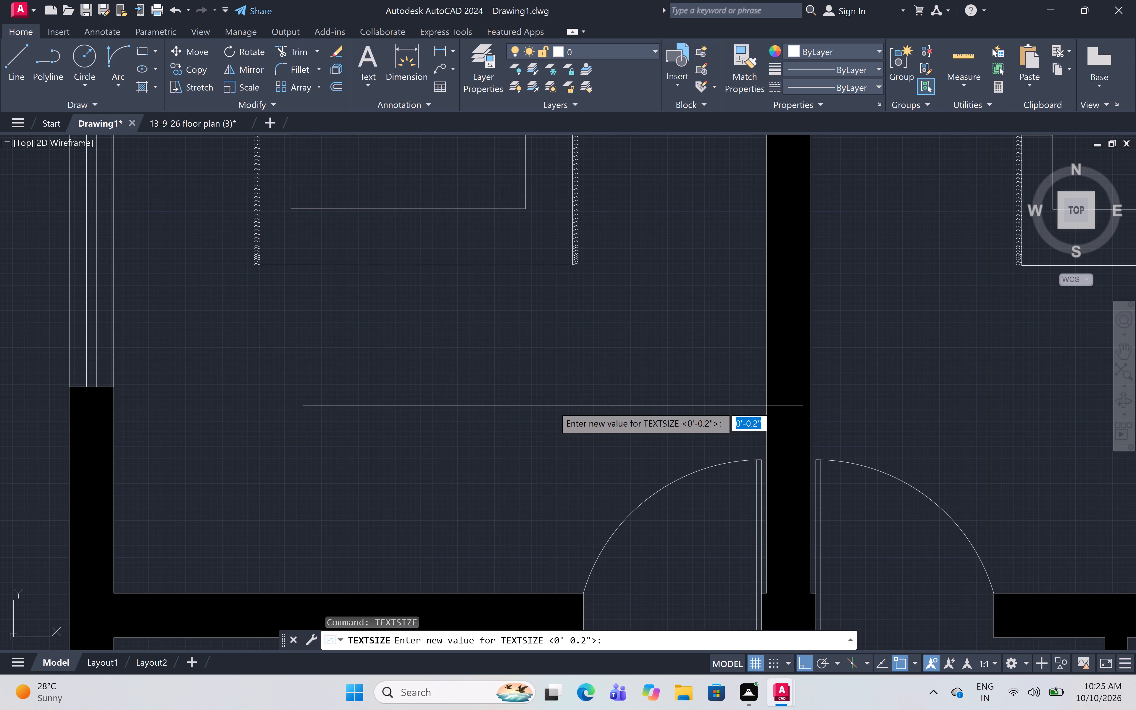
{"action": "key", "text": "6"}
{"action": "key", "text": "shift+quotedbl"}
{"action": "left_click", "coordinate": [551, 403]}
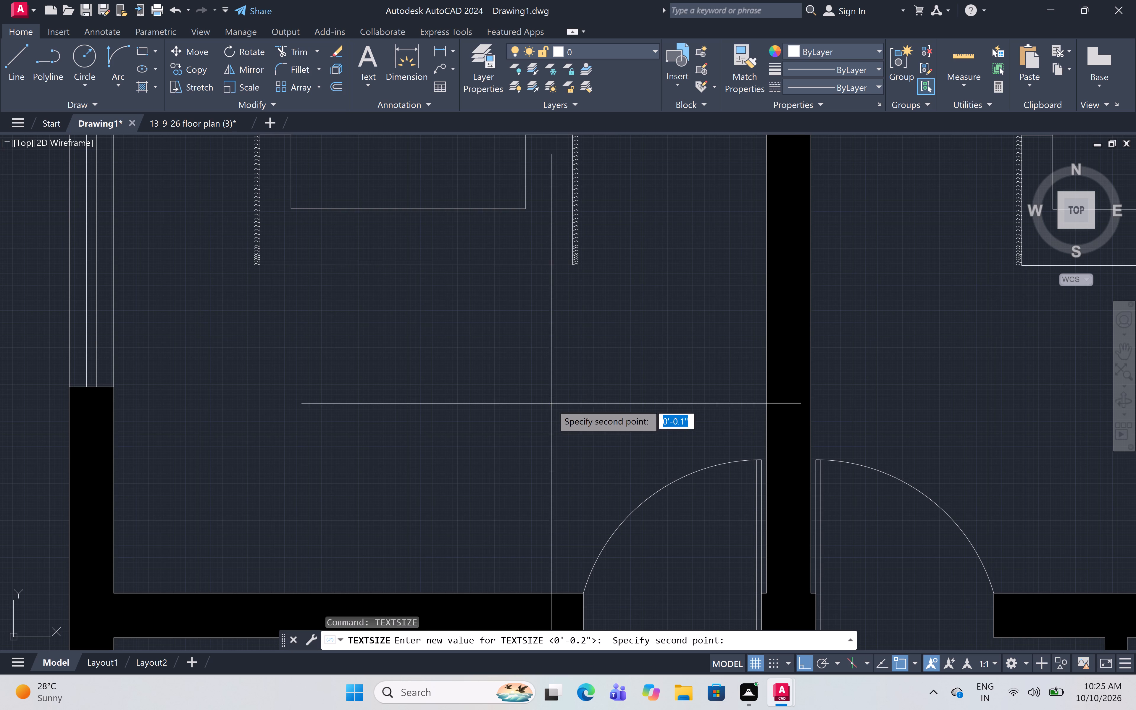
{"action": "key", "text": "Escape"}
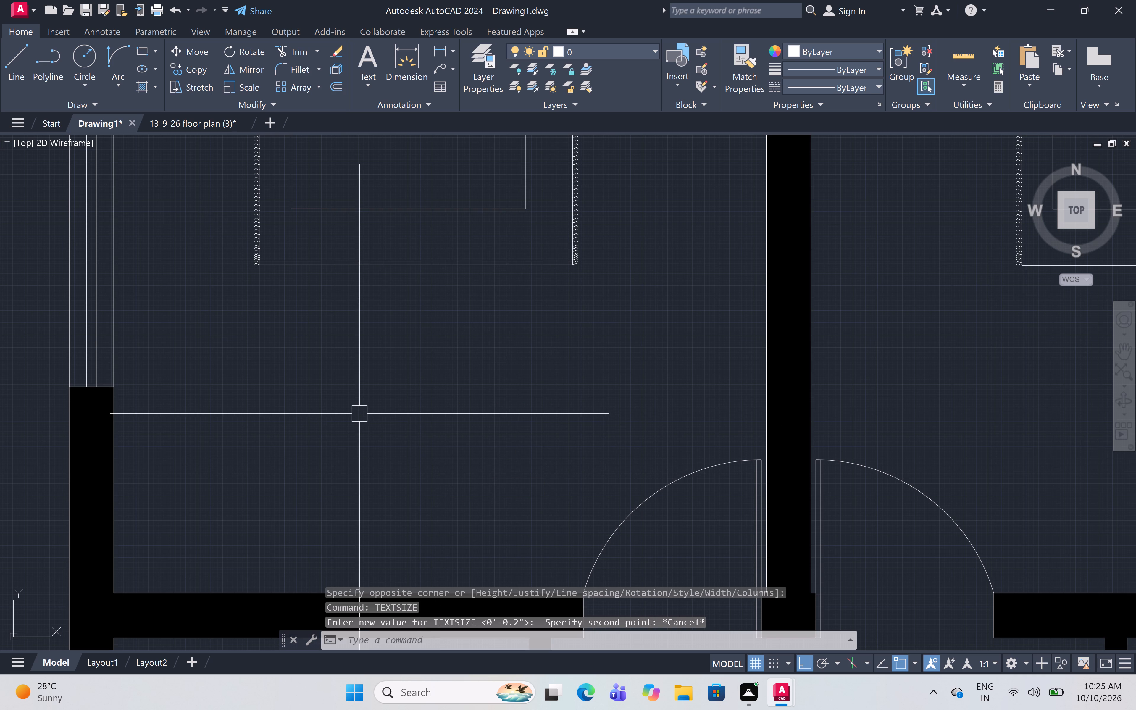
Set the default text size (TEXTSIZE) to 6".
{"action": "type", "text": "texts"}
{"action": "key", "text": "space"}
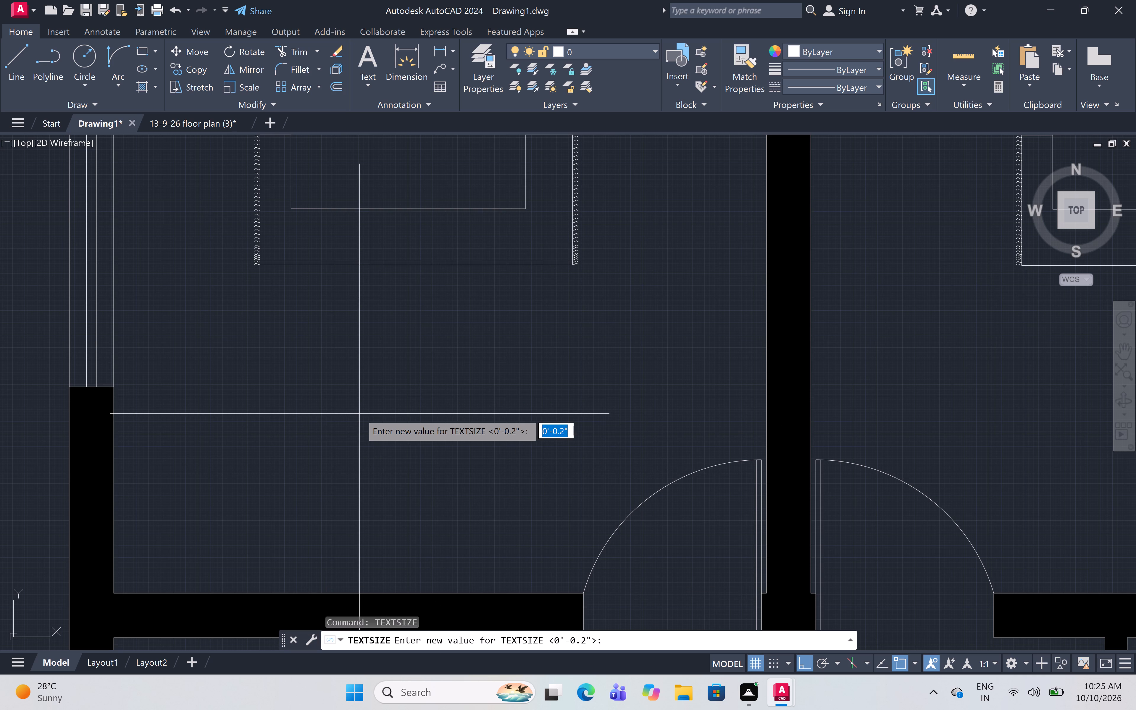
{"action": "key", "text": "6"}
{"action": "type", "text": "\""}
{"action": "key", "text": "space"}
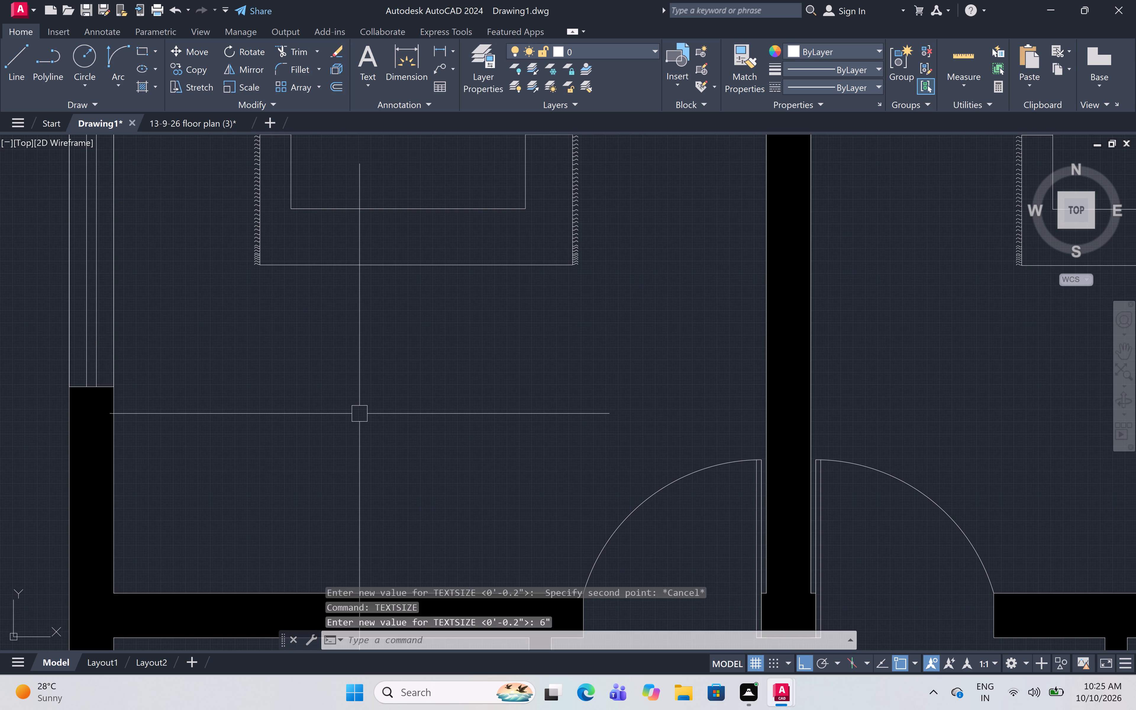
Place multiline text reading BED ROOM in the open floor area below the bed in the upper-left bedroom.
{"action": "type", "text": "mt"}
{"action": "key", "text": "space"}
{"action": "scroll", "coordinate": [381, 409], "scroll_direction": "up", "scroll_amount": 1}
{"action": "scroll", "coordinate": [382, 415], "scroll_direction": "down", "scroll_amount": 1}
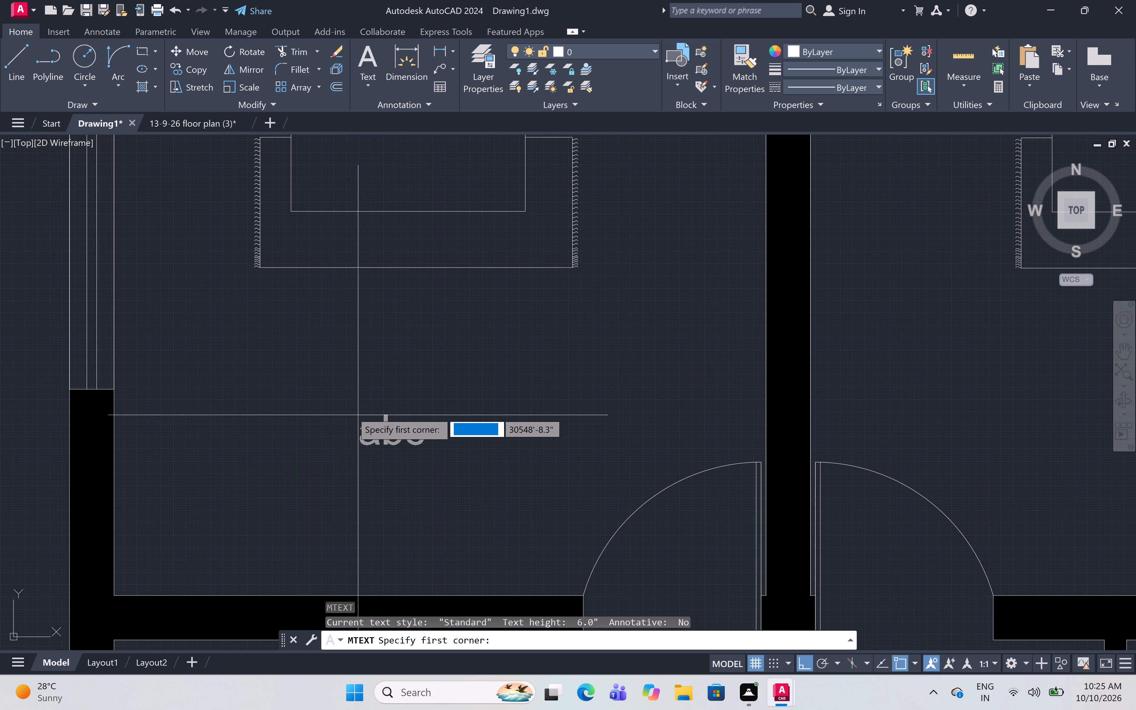
{"action": "scroll", "coordinate": [295, 377], "scroll_direction": "up", "scroll_amount": 1}
{"action": "left_click", "coordinate": [266, 341]}
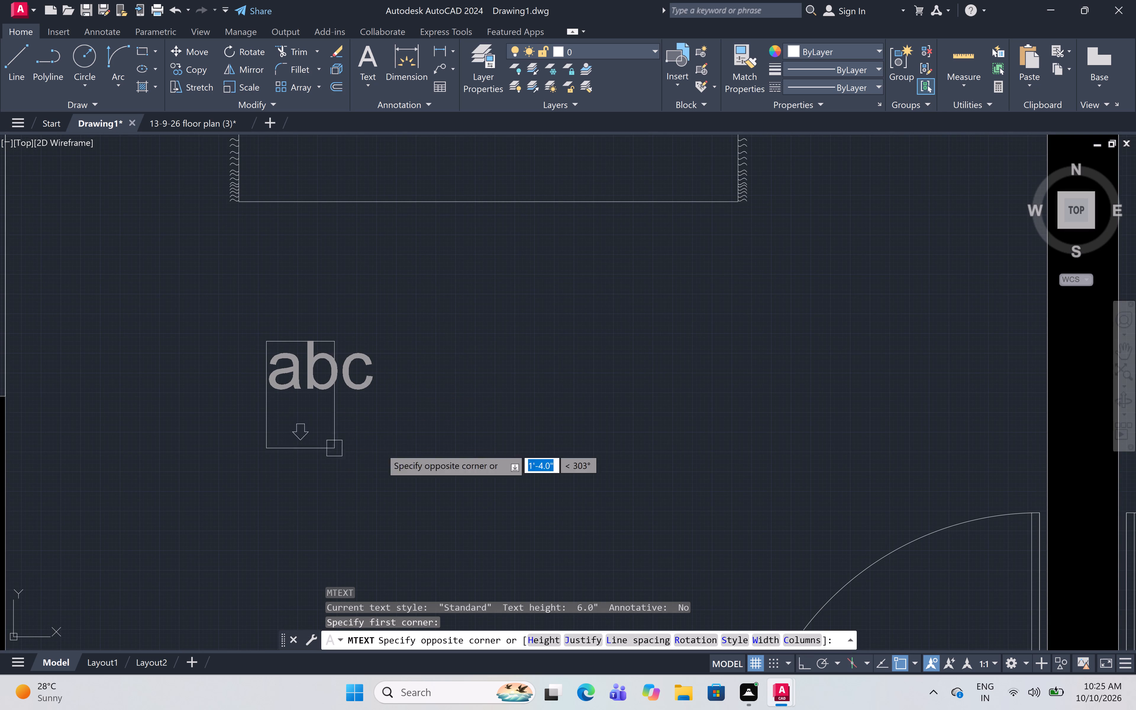
{"action": "left_click", "coordinate": [698, 502]}
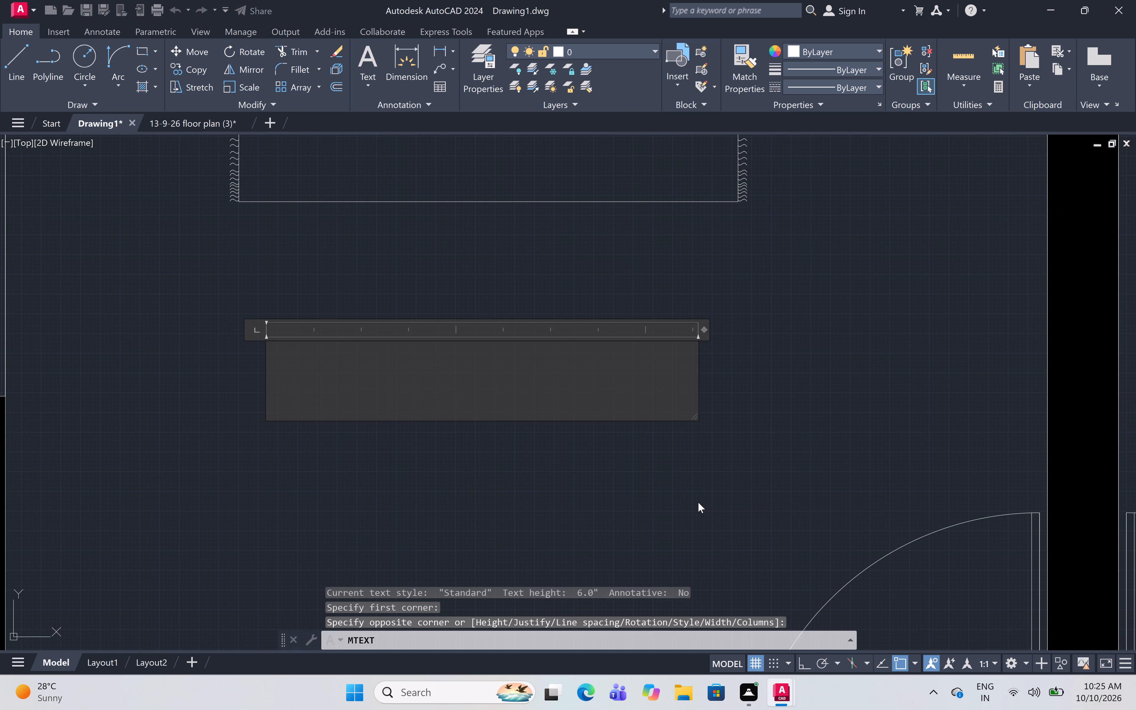
{"action": "type", "text": "BED"}
{"action": "key", "text": "space"}
{"action": "type", "text": "R"}
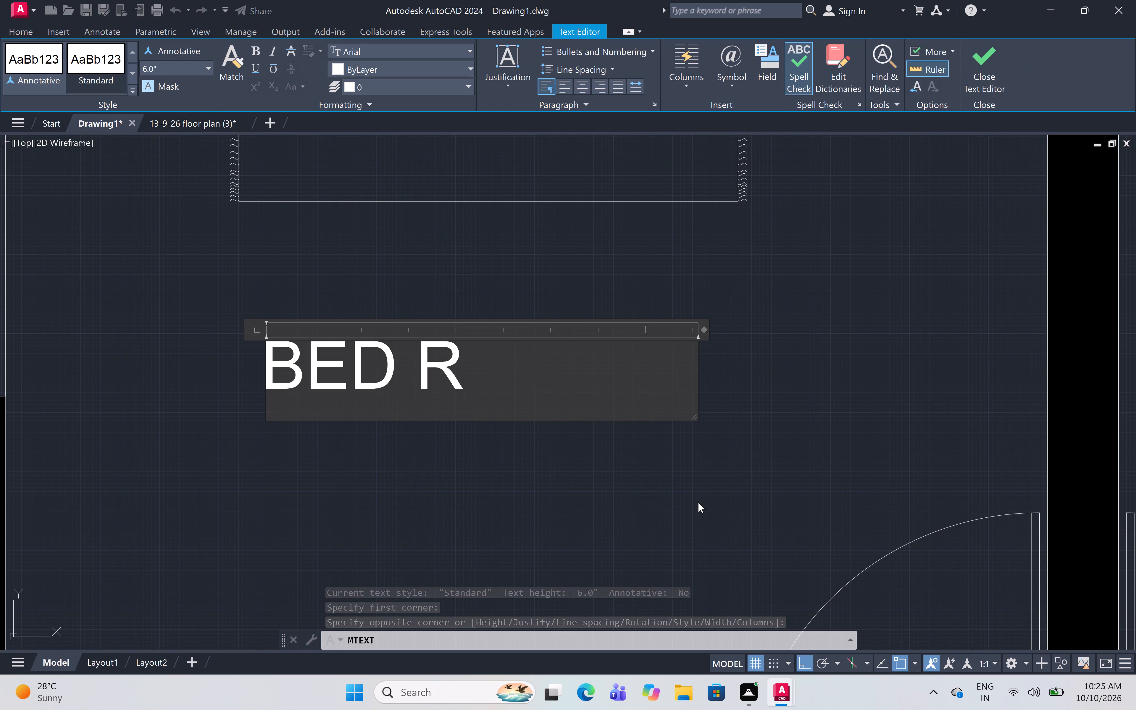
{"action": "type", "text": "OOM"}
Complete the upper-left bedroom label with a second line reading 11'0"X11'0", indented by one space.
{"action": "key", "text": "Return"}
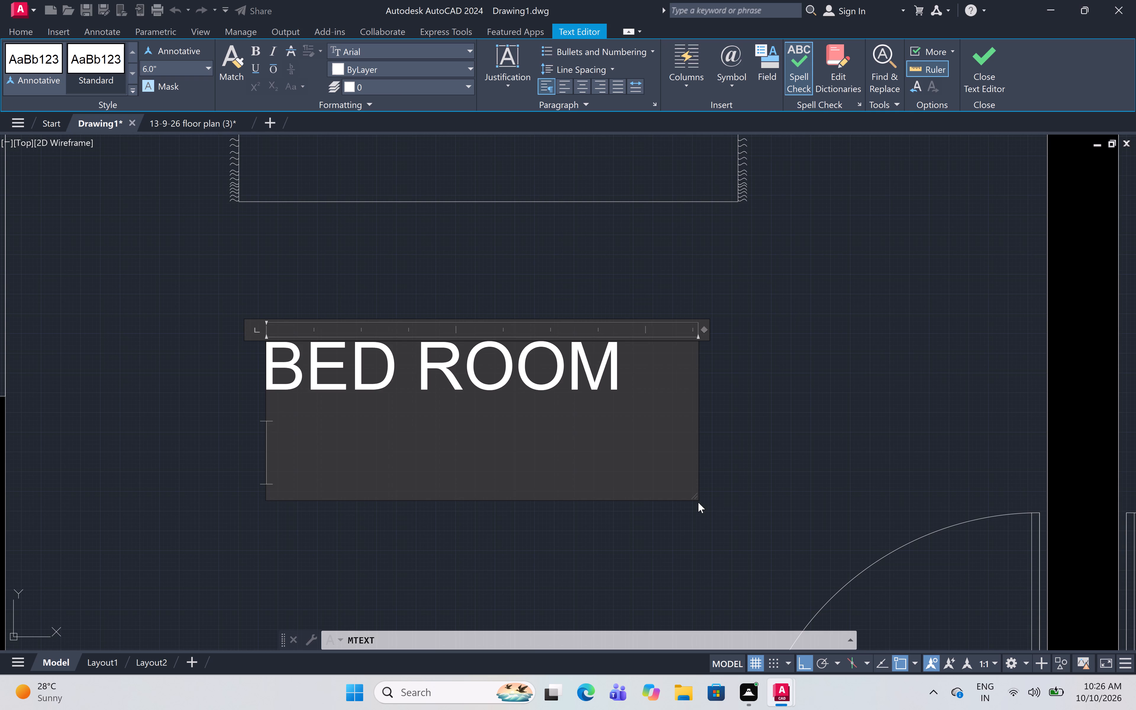
{"action": "type", "text": "11"}
{"action": "type", "text": "'0\""}
{"action": "type", "text": "X11"}
{"action": "type", "text": "'9"}
{"action": "key", "text": "shift+quotedbl"}
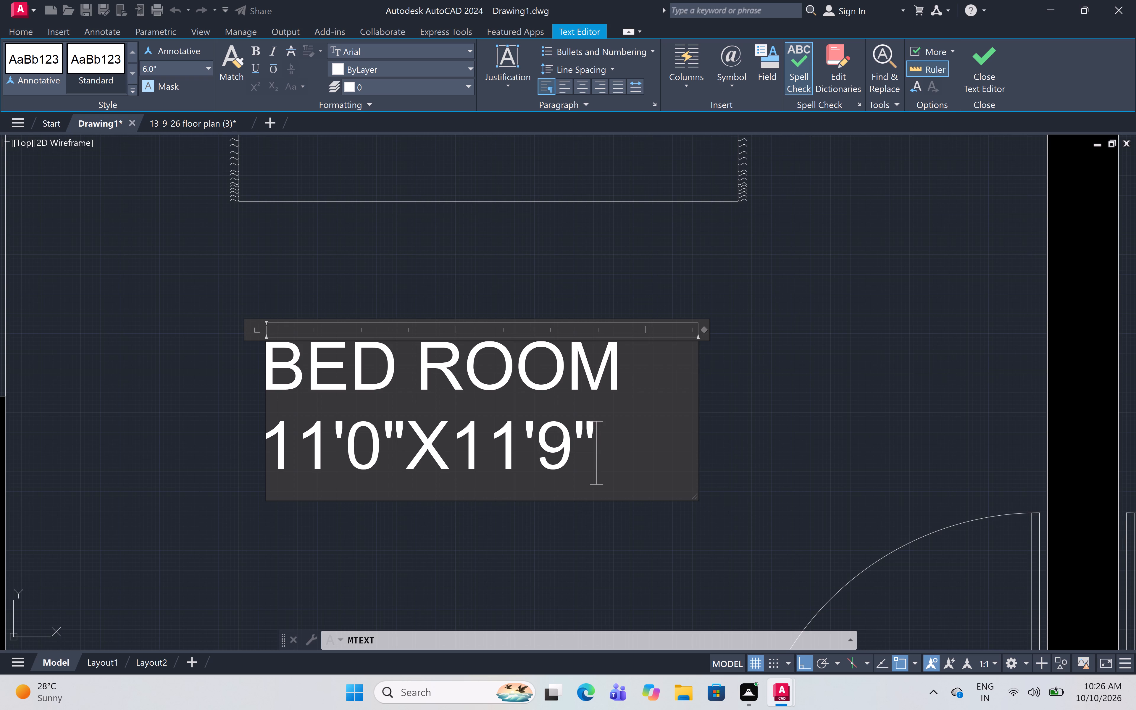
{"action": "key", "text": "BackSpace"}
{"action": "key", "text": "BackSpace"}
{"action": "type", "text": "0\""}
{"action": "left_click", "coordinate": [281, 451]}
{"action": "left_click", "coordinate": [274, 451]}
{"action": "key", "text": "space"}
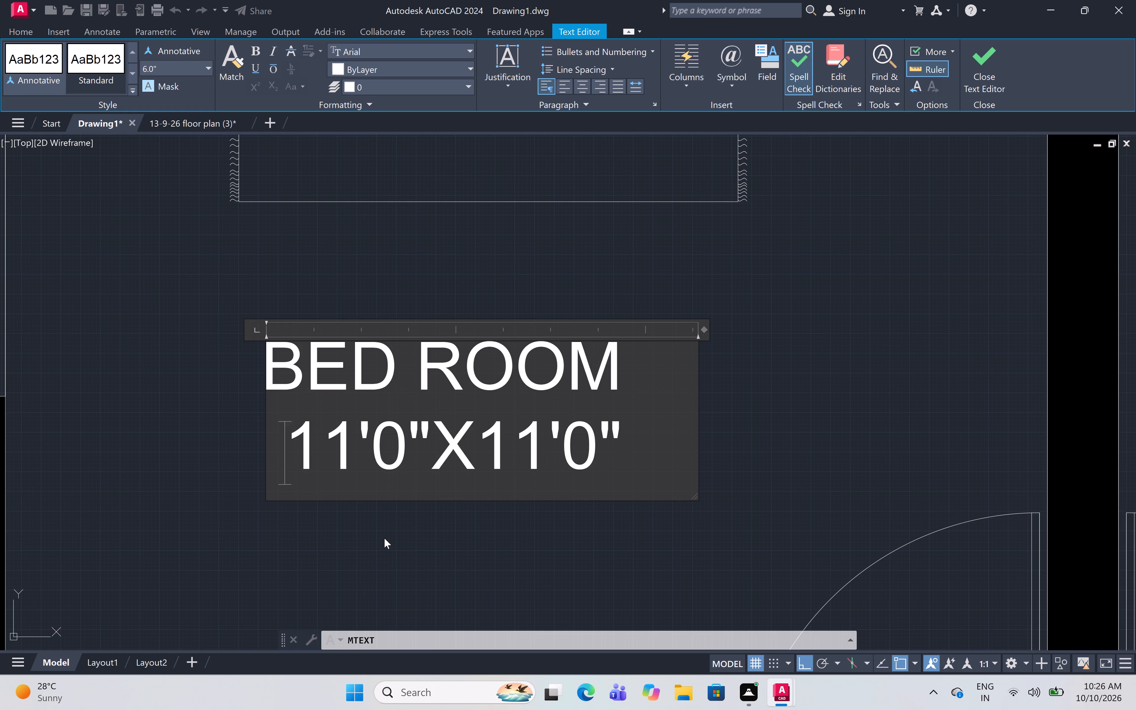
{"action": "left_click", "coordinate": [384, 538]}
Place multiline text reading BED ROOM in the open floor area below the bed in the upper-right bedroom.
{"action": "scroll", "coordinate": [381, 444], "scroll_direction": "down", "scroll_amount": 6}
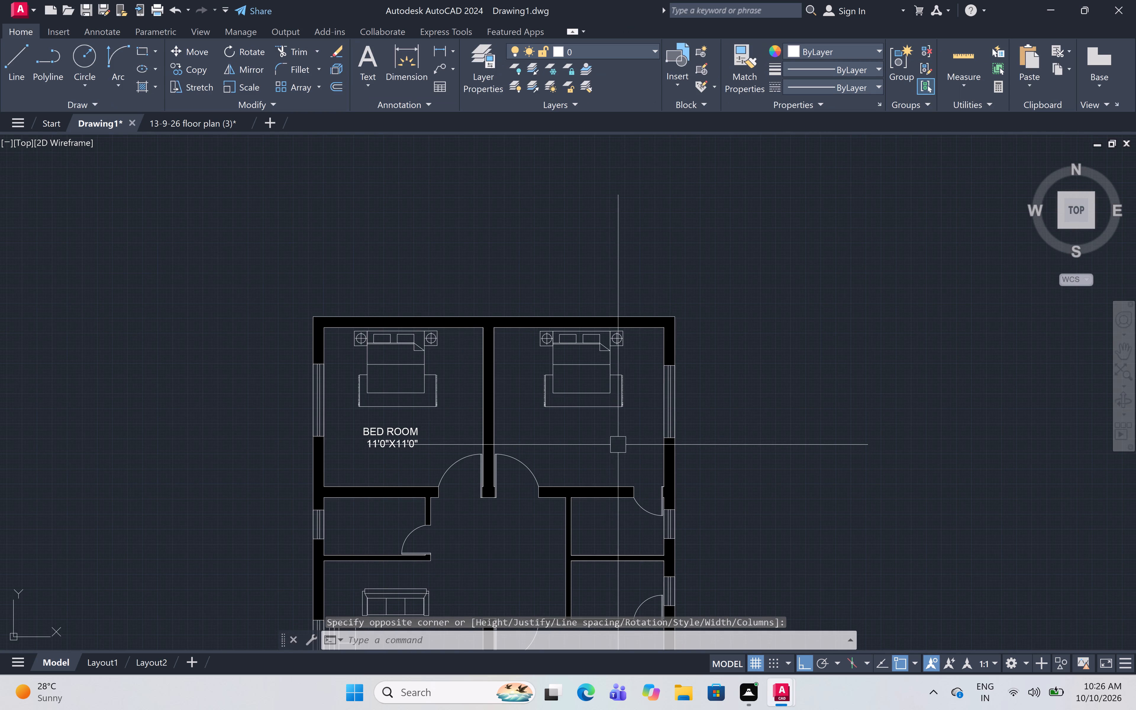
{"action": "scroll", "coordinate": [620, 448], "scroll_direction": "up", "scroll_amount": 3}
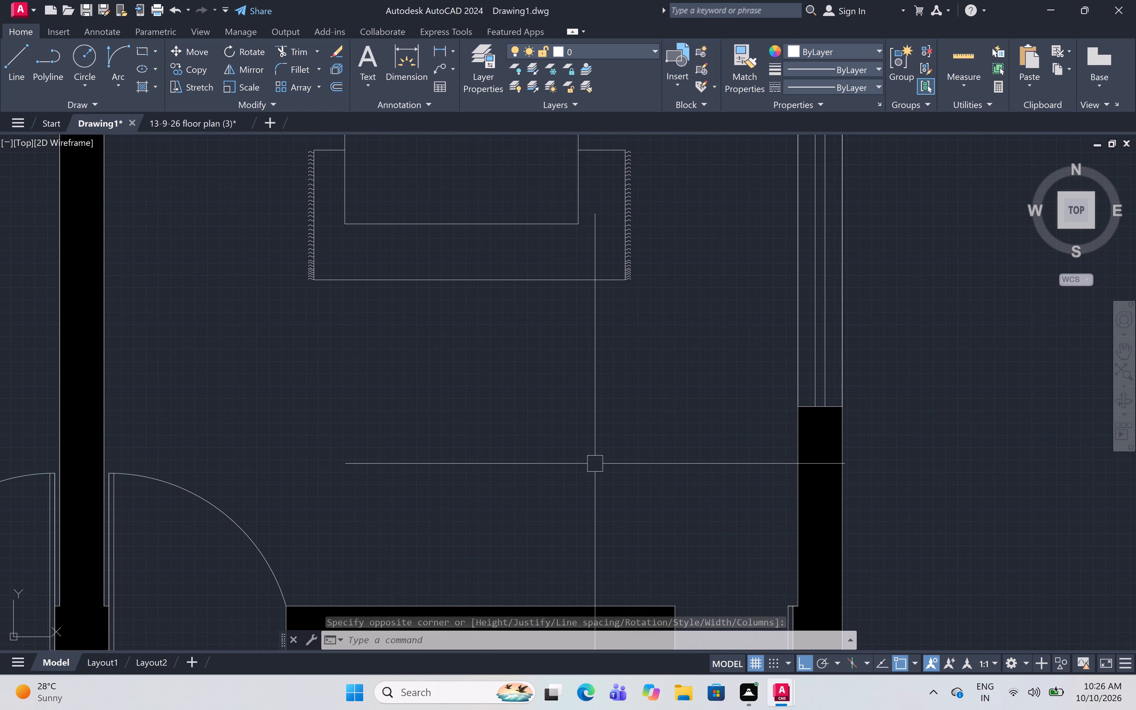
{"action": "type", "text": "MT"}
{"action": "key", "text": "space"}
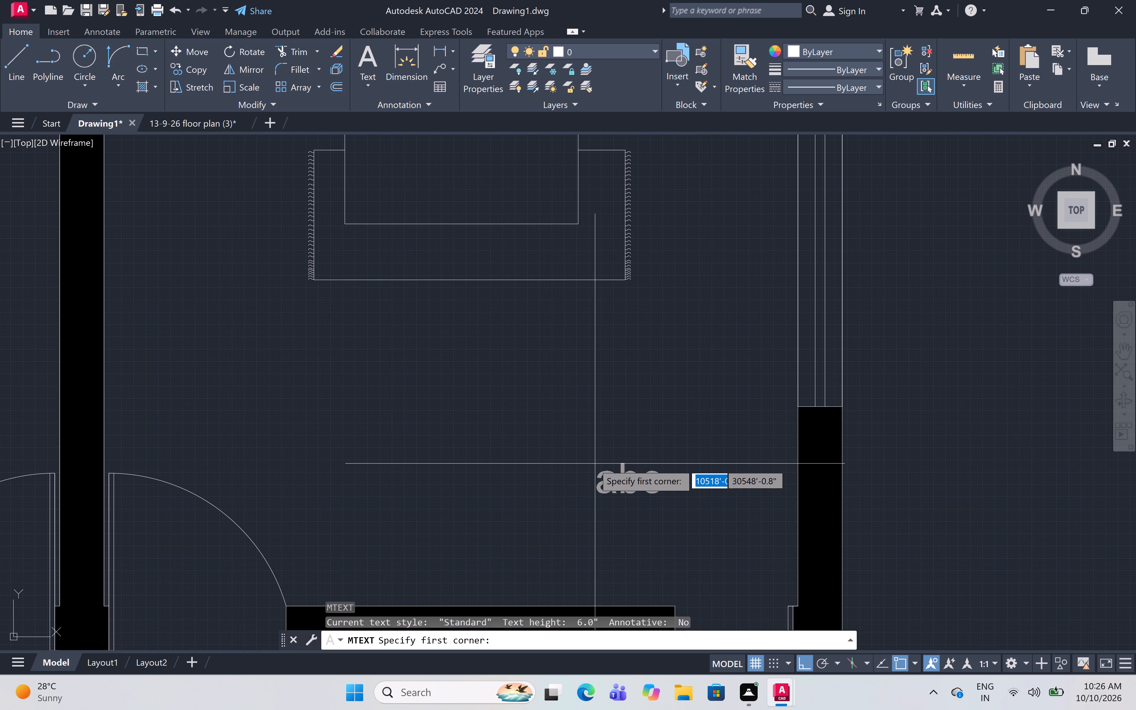
{"action": "left_click", "coordinate": [336, 382]}
{"action": "left_click", "coordinate": [616, 477]}
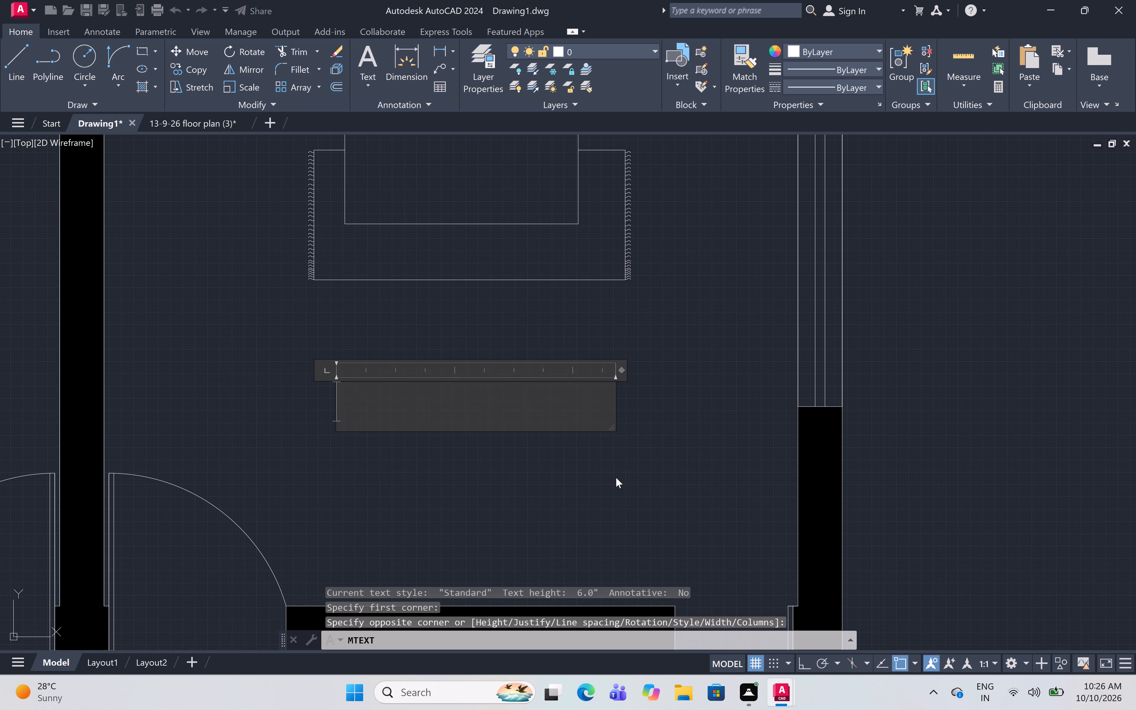
{"action": "type", "text": "BED"}
{"action": "key", "text": "space"}
{"action": "type", "text": "ROOM"}
Complete the upper-right bedroom label with a second line reading 11'9"X11'0", indented by one space.
{"action": "key", "text": "Return"}
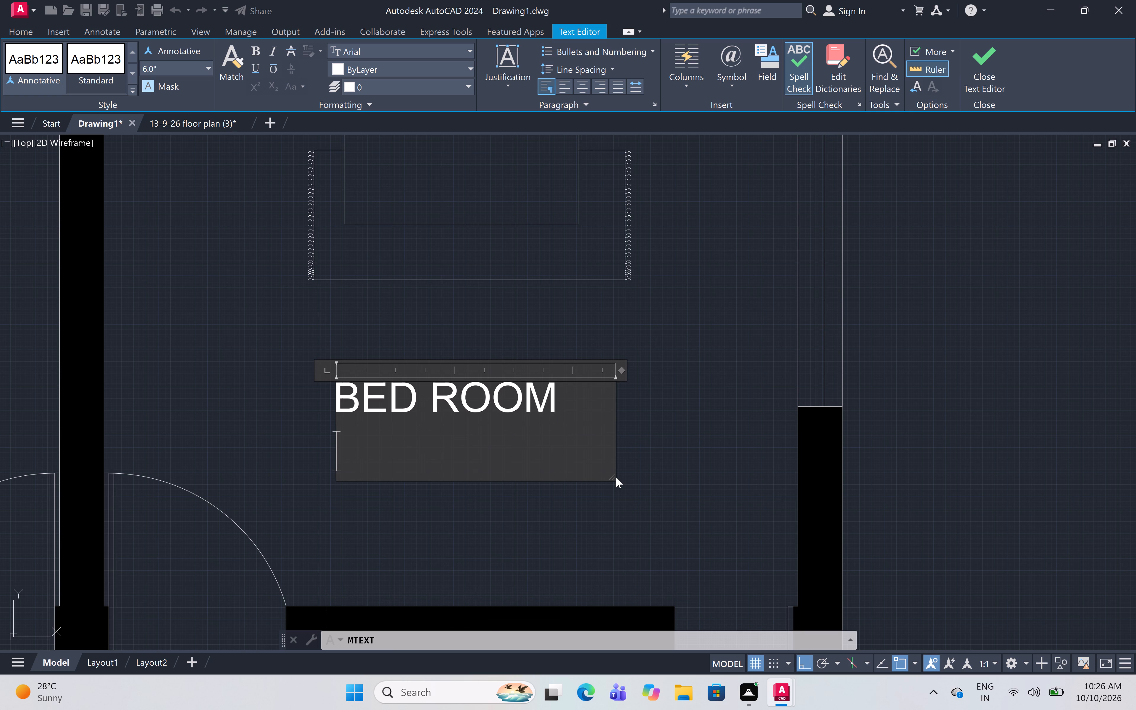
{"action": "type", "text": "11"}
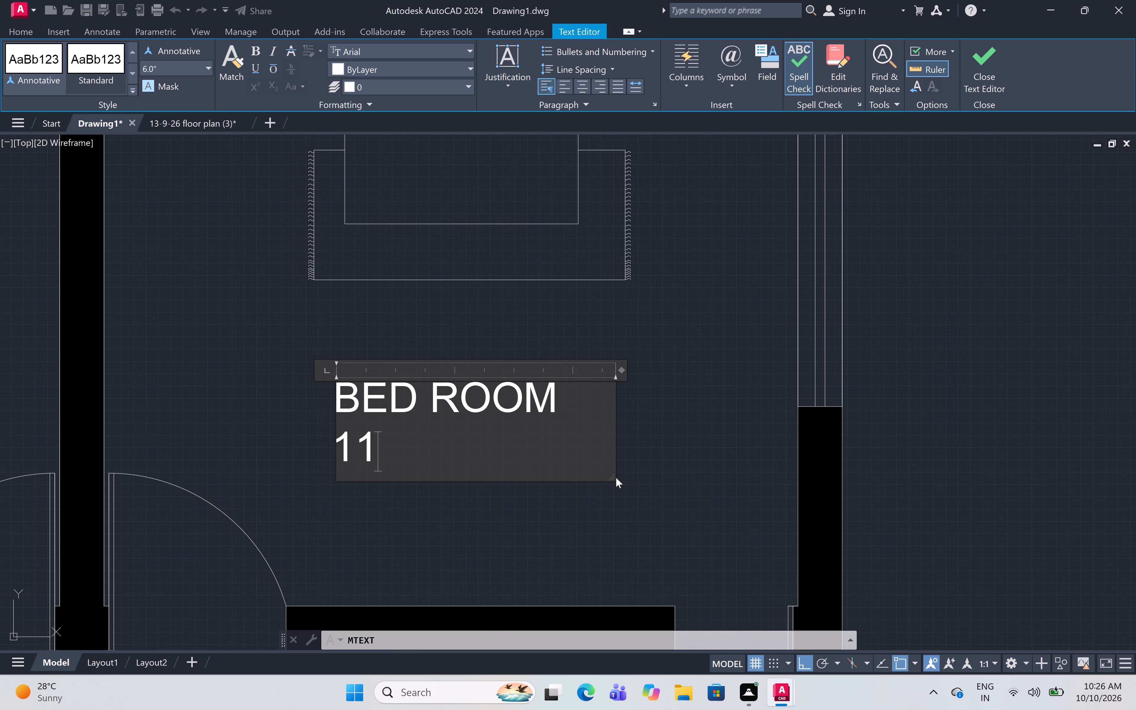
{"action": "type", "text": "'9"}
{"action": "key", "text": "shift+quotedbl"}
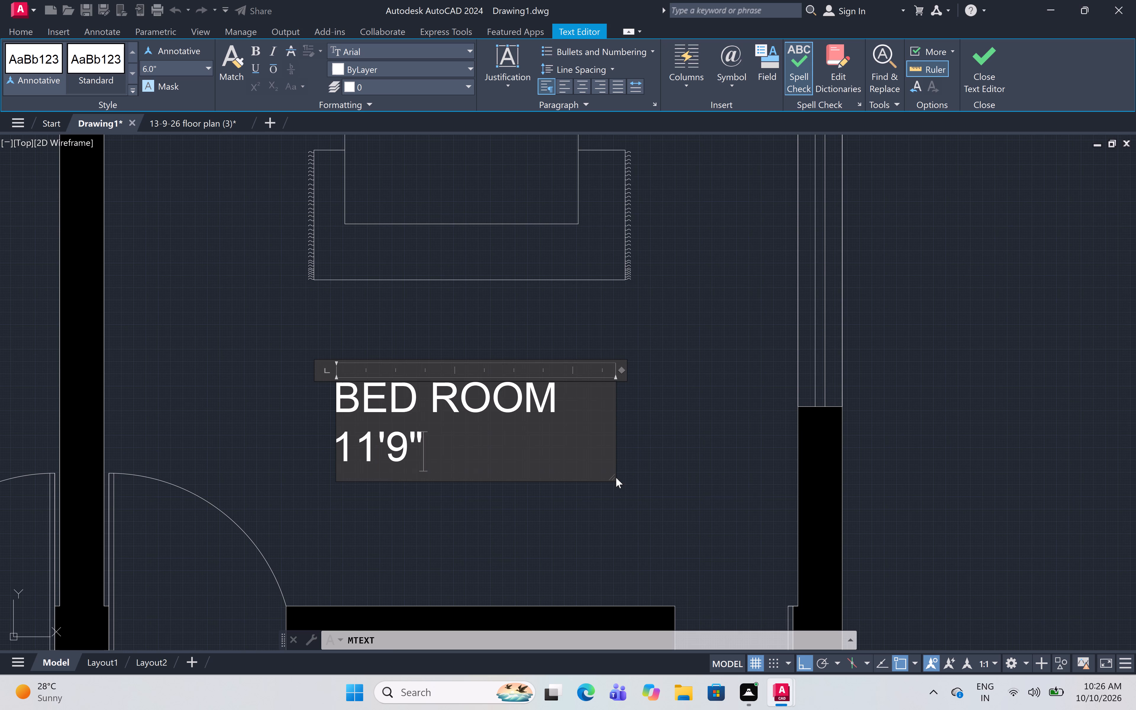
{"action": "key", "text": "x"}
{"action": "key", "text": "1"}
{"action": "key", "text": "1"}
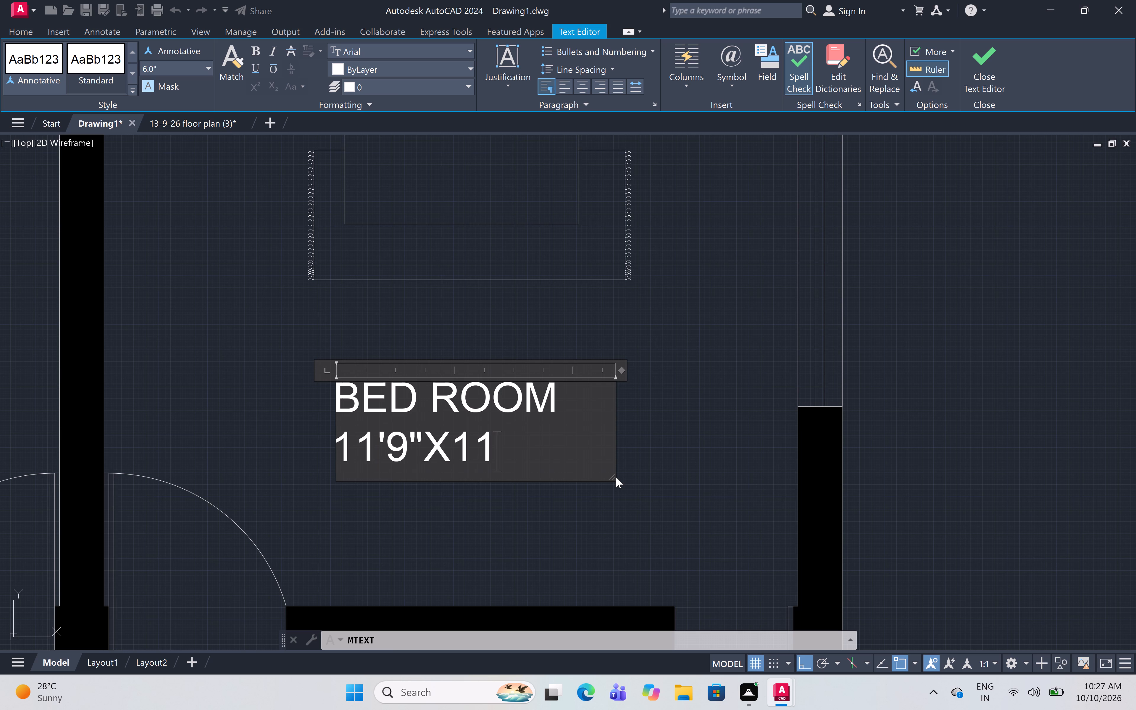
{"action": "type", "text": "'0\""}
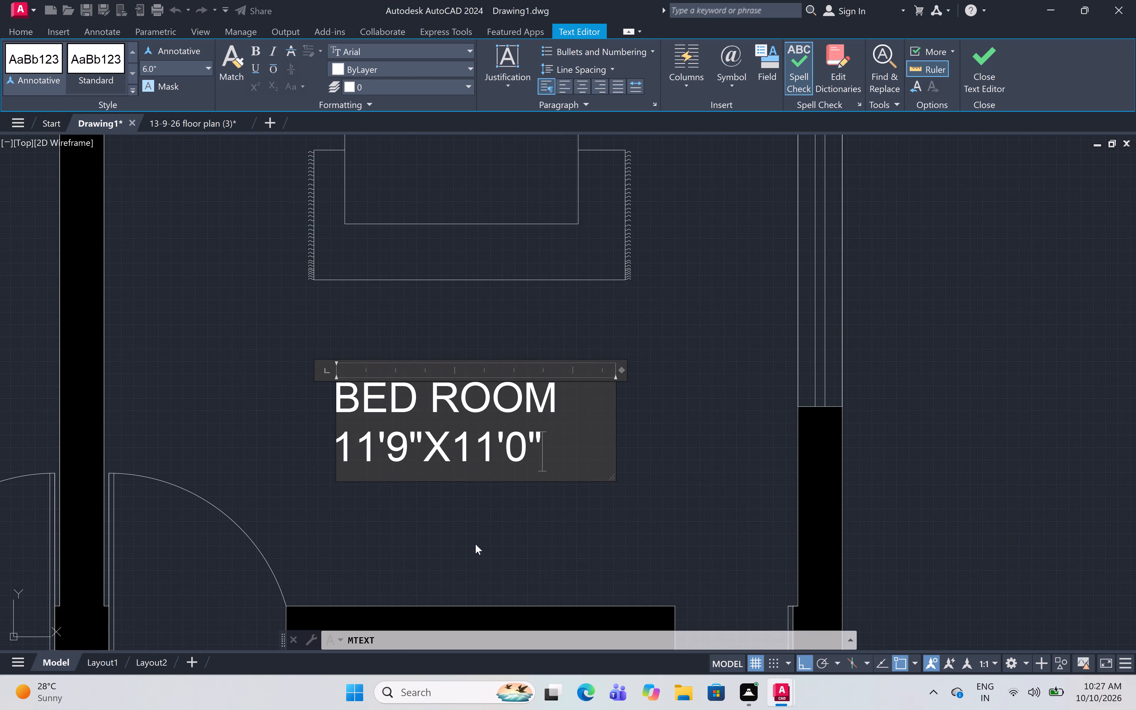
{"action": "left_click", "coordinate": [341, 443]}
{"action": "key", "text": "space"}
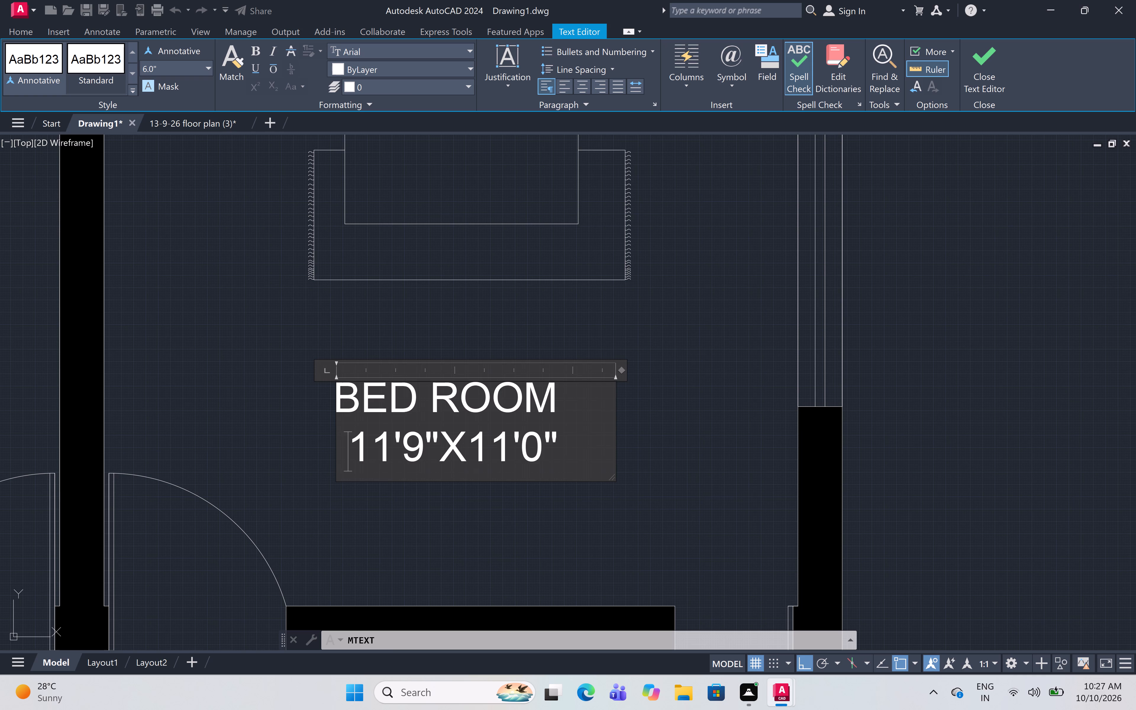
{"action": "left_click", "coordinate": [516, 521]}
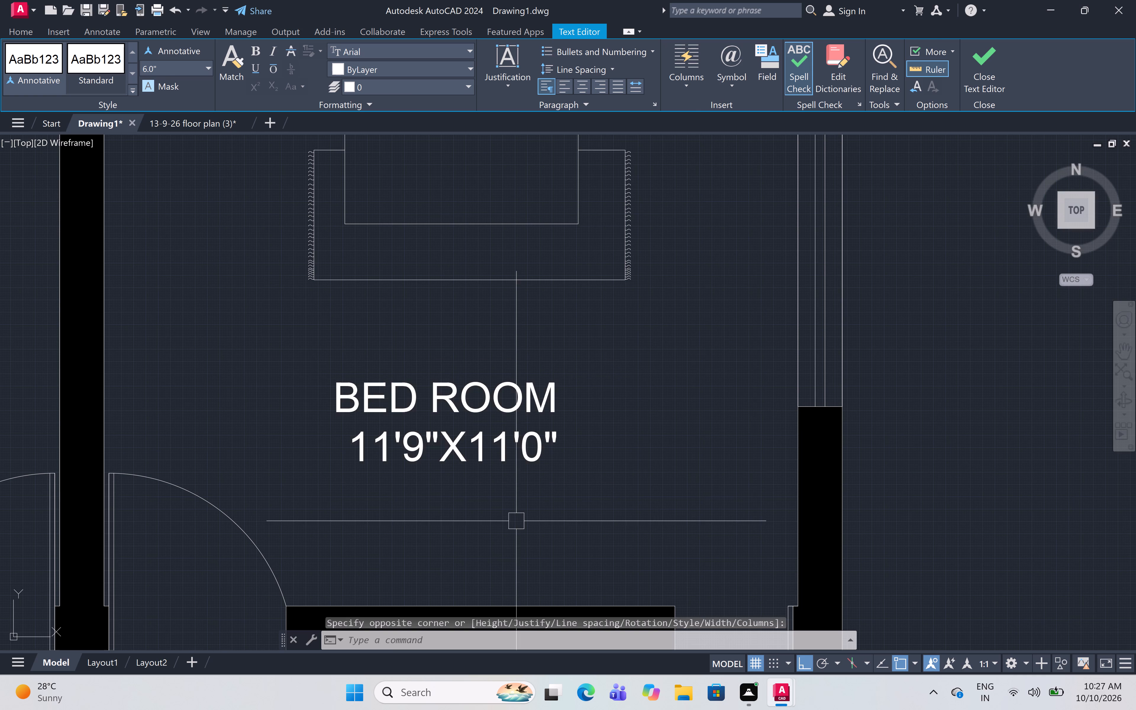
Place multiline text reading TOILET in the small room directly below the upper-left bedroom.
{"action": "scroll", "coordinate": [530, 469], "scroll_direction": "down", "scroll_amount": 5}
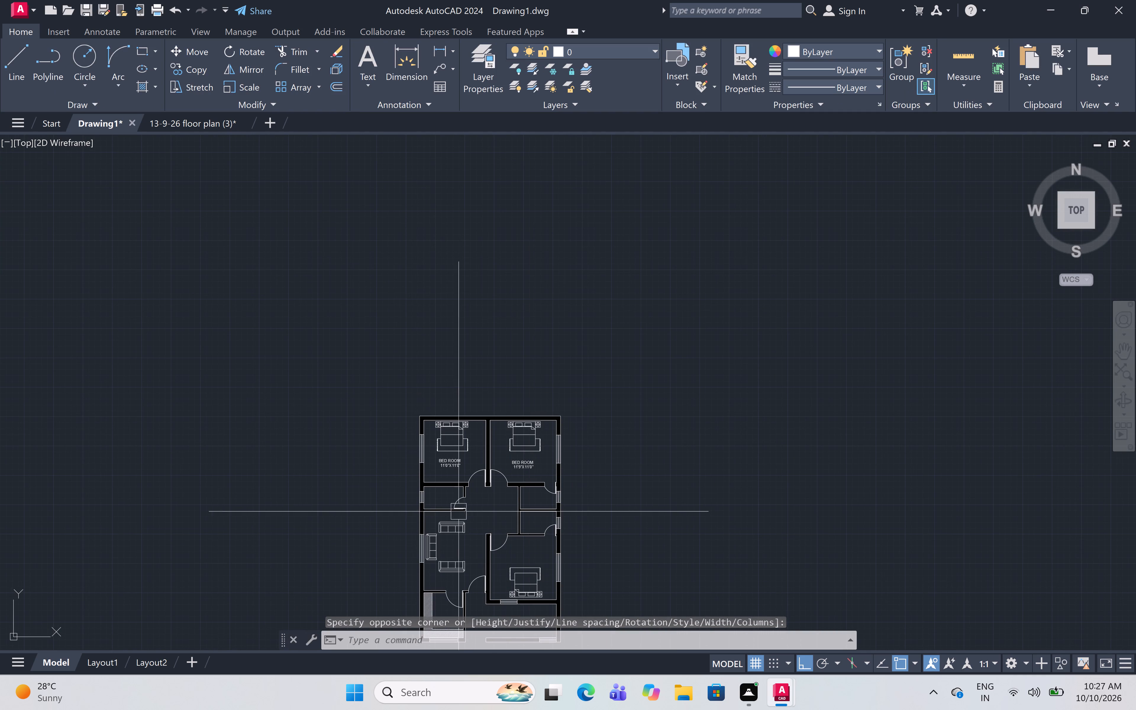
{"action": "scroll", "coordinate": [433, 507], "scroll_direction": "up", "scroll_amount": 5}
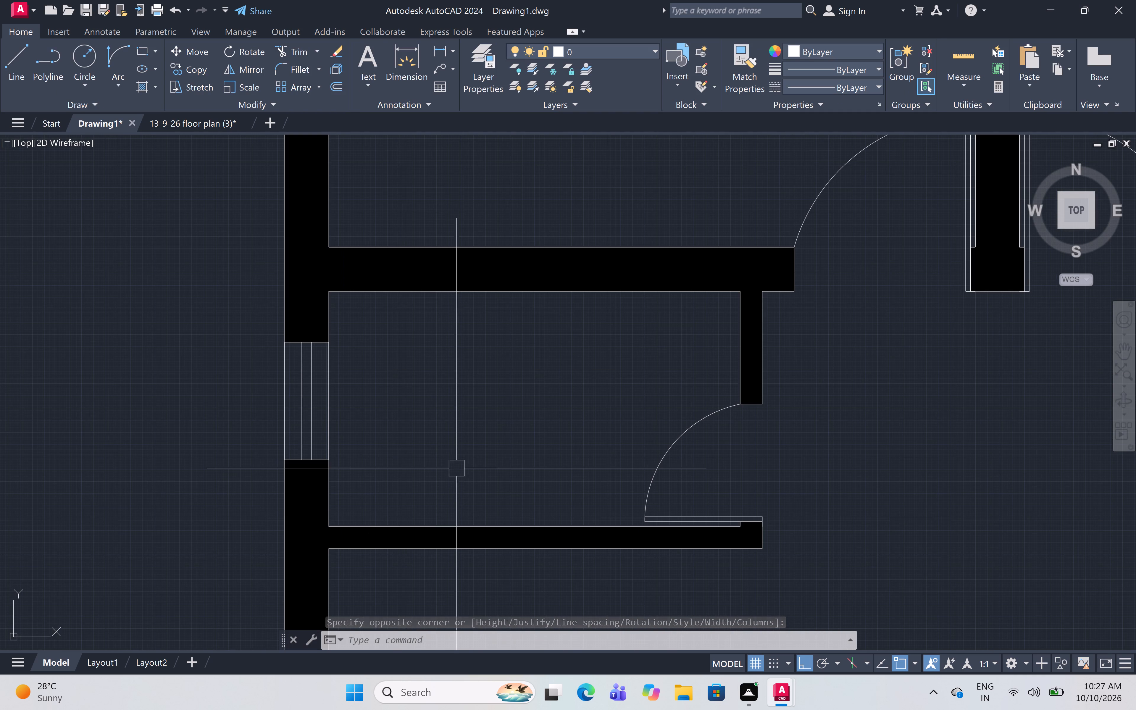
{"action": "type", "text": "MT"}
{"action": "key", "text": "space"}
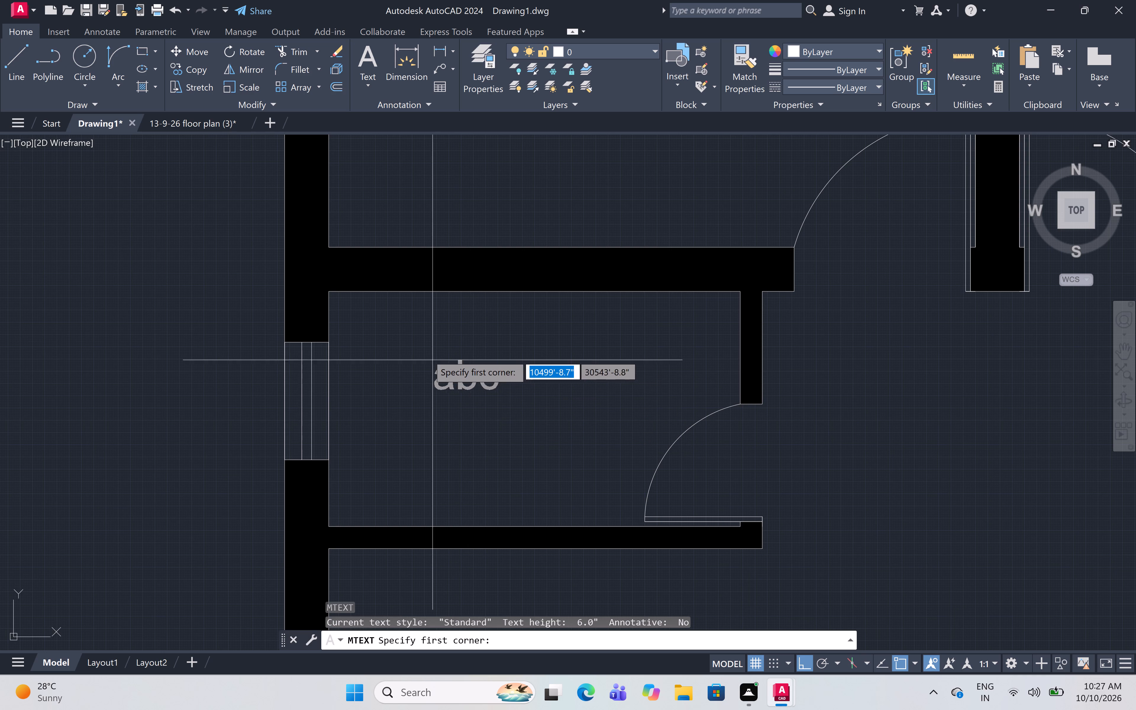
{"action": "left_click", "coordinate": [399, 355]}
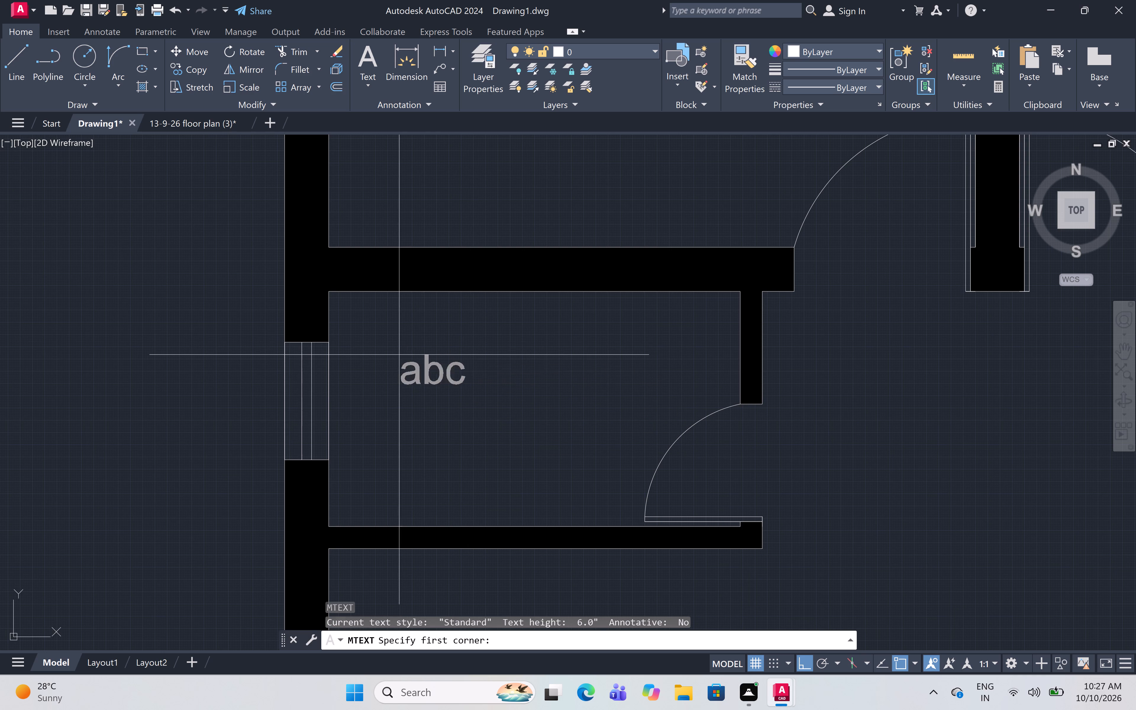
{"action": "left_click", "coordinate": [613, 456]}
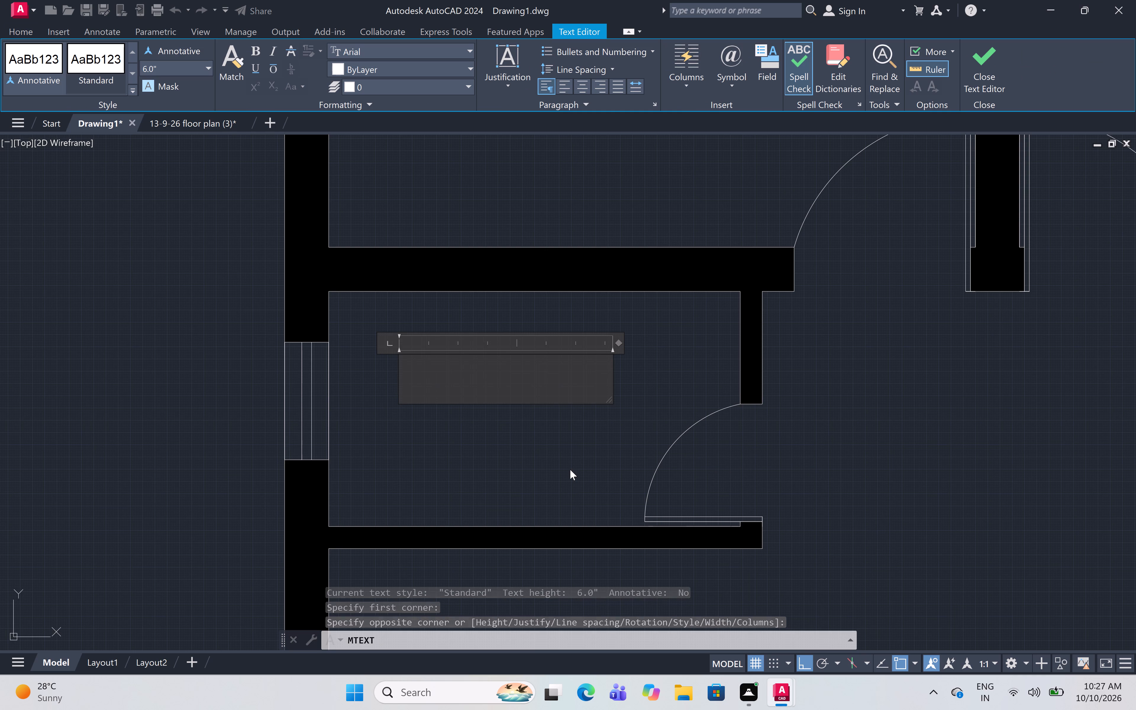
{"action": "type", "text": "TOILET"}
Add a second line reading 4'0"X7'0" to this toilet label and indent its TOILET line by one space.
{"action": "key", "text": "Return"}
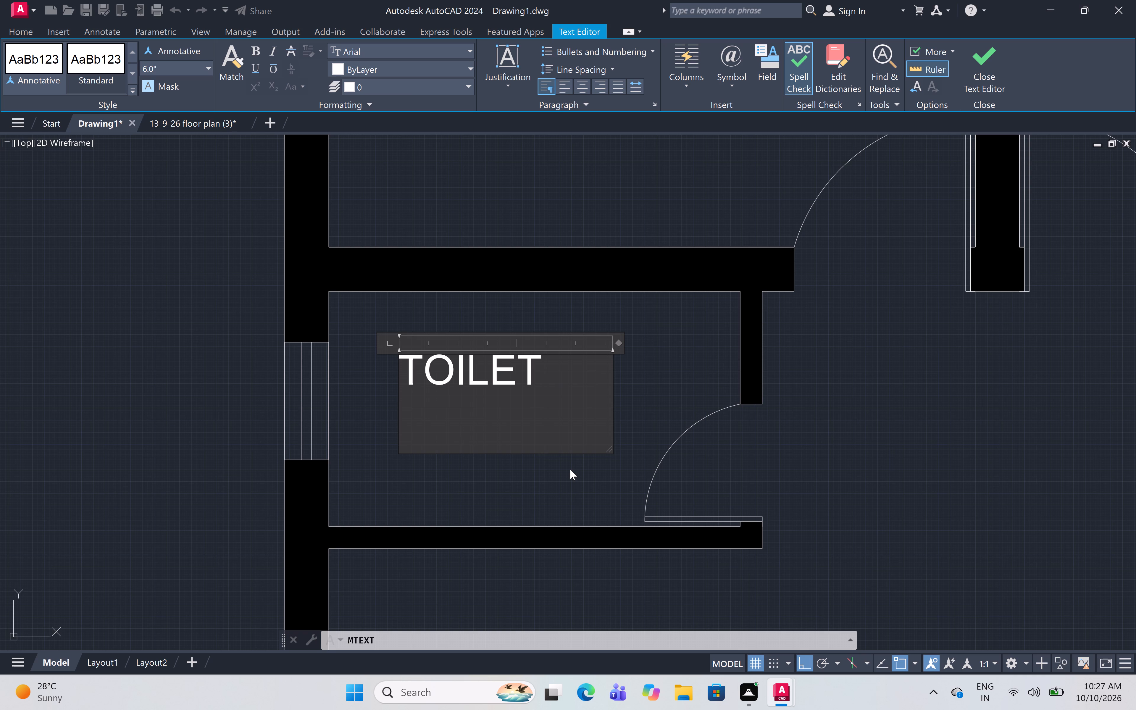
{"action": "key", "text": "4"}
{"action": "type", "text": "'0"}
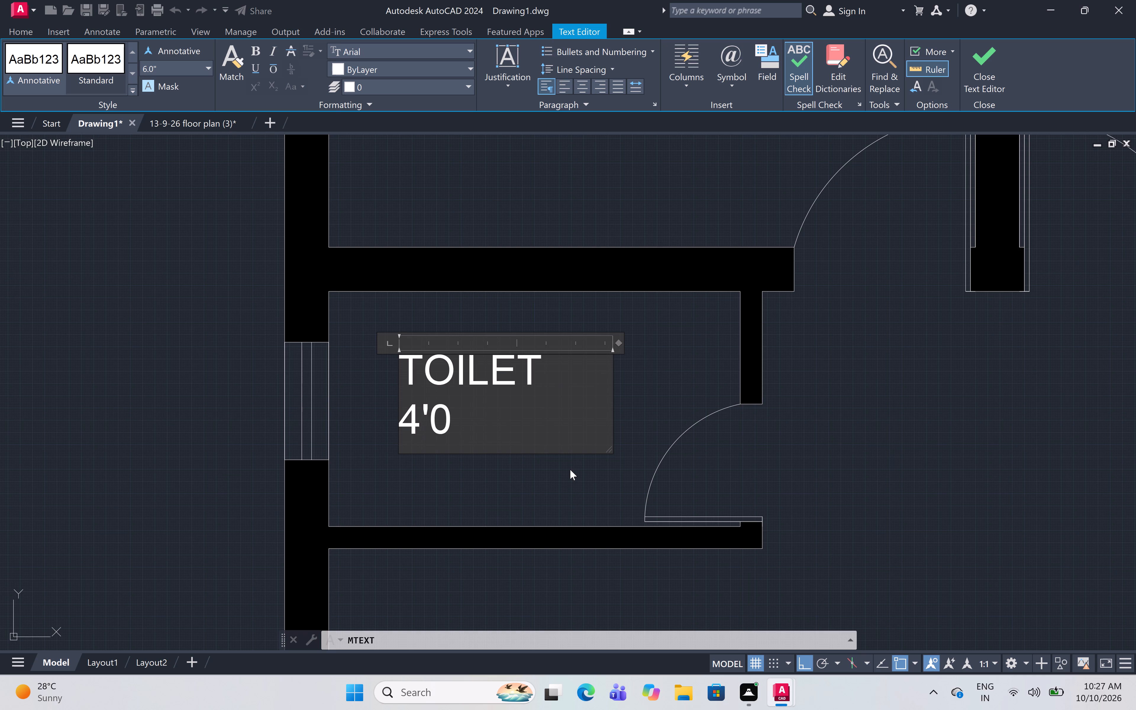
{"action": "key", "text": "shift+quotedbl"}
{"action": "key", "text": "x"}
{"action": "type", "text": "7'0"}
{"action": "key", "text": "shift+quotedbl"}
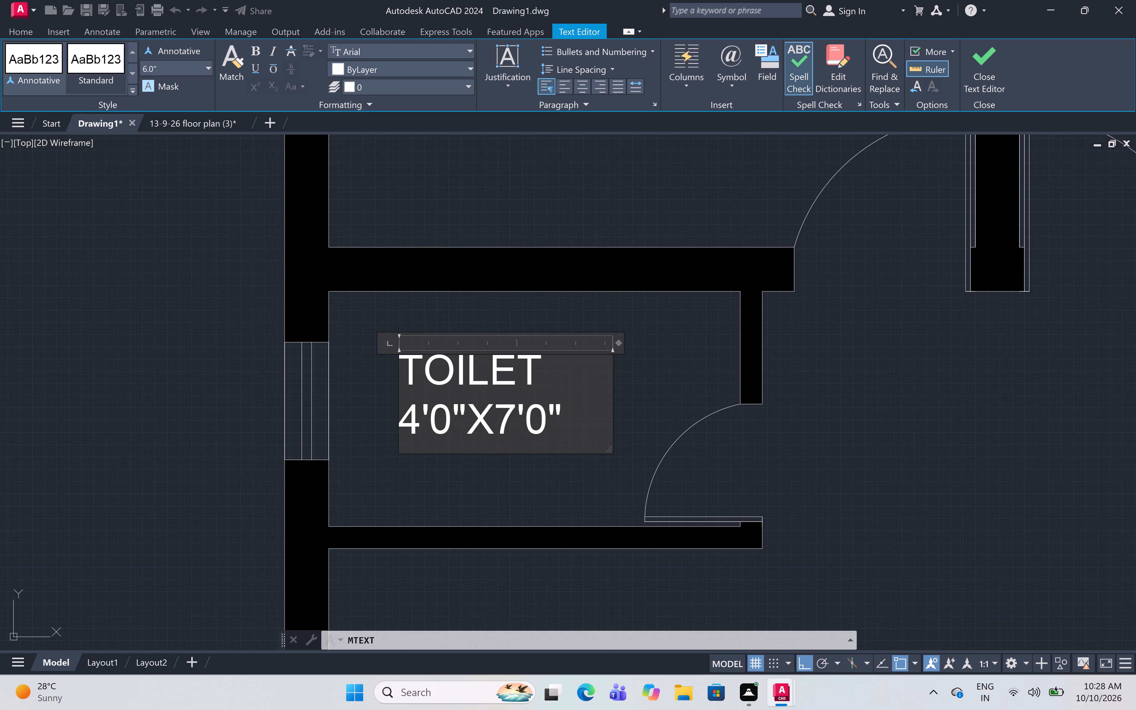
{"action": "left_click", "coordinate": [403, 378]}
{"action": "key", "text": "space"}
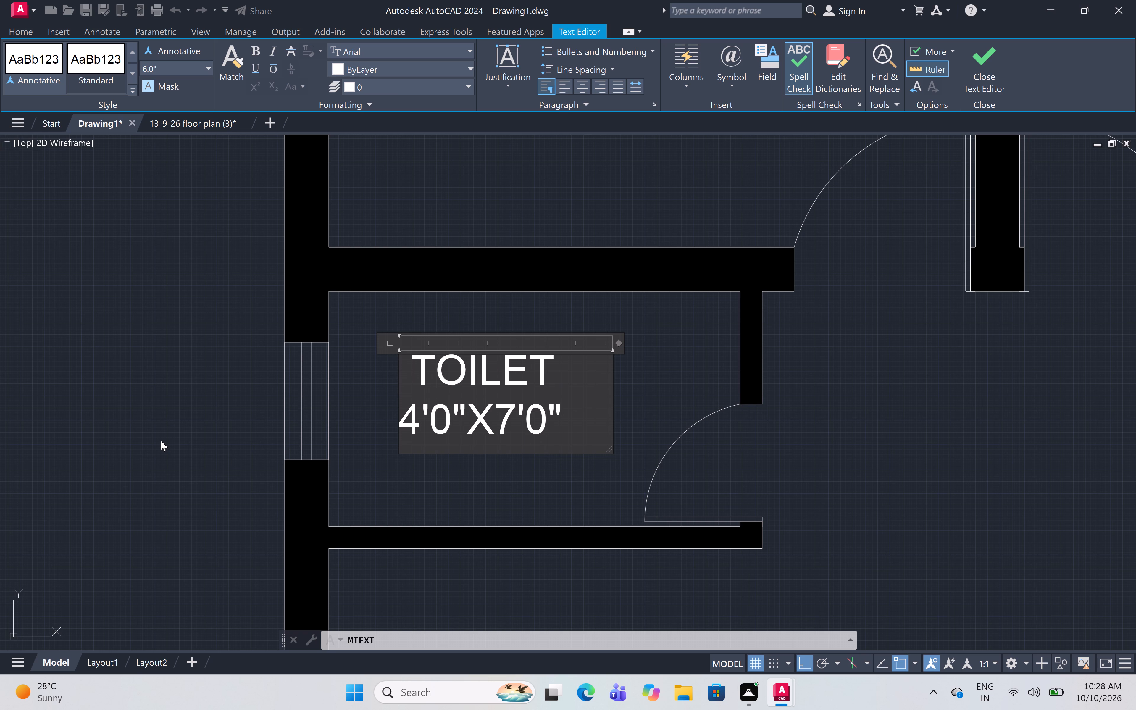
{"action": "left_click", "coordinate": [461, 489]}
Place multiline text reading TOILET in the small room directly below the upper-right bedroom.
{"action": "scroll", "coordinate": [478, 397], "scroll_direction": "down", "scroll_amount": 4}
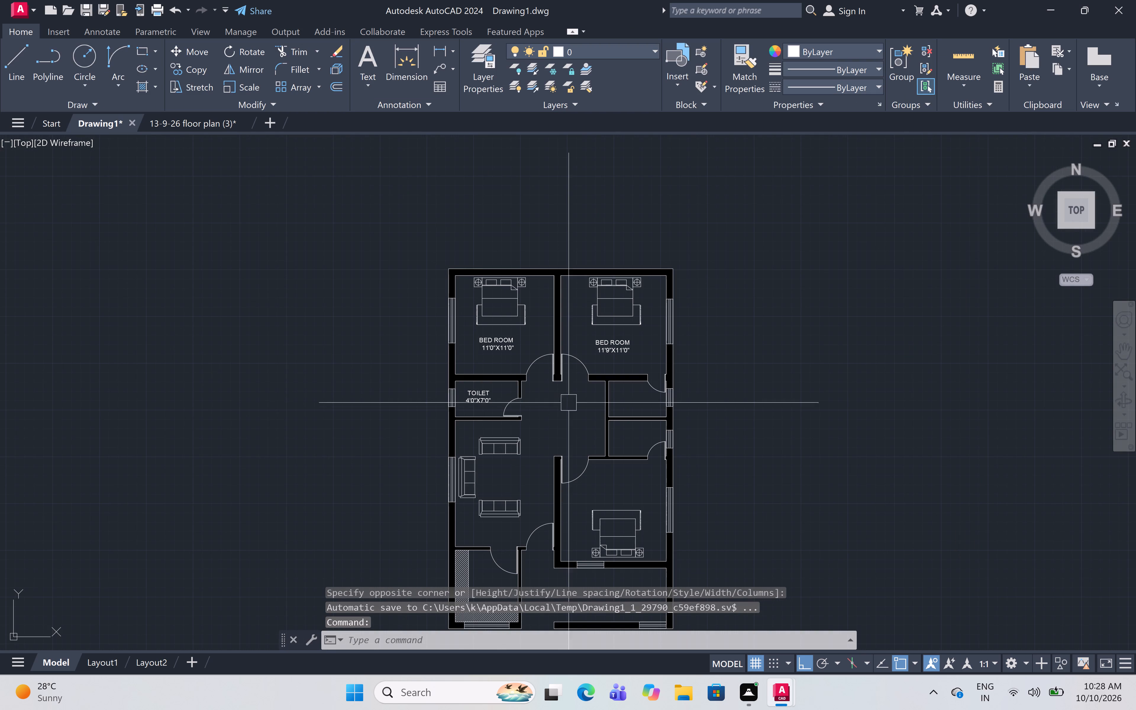
{"action": "scroll", "coordinate": [655, 413], "scroll_direction": "up", "scroll_amount": 3}
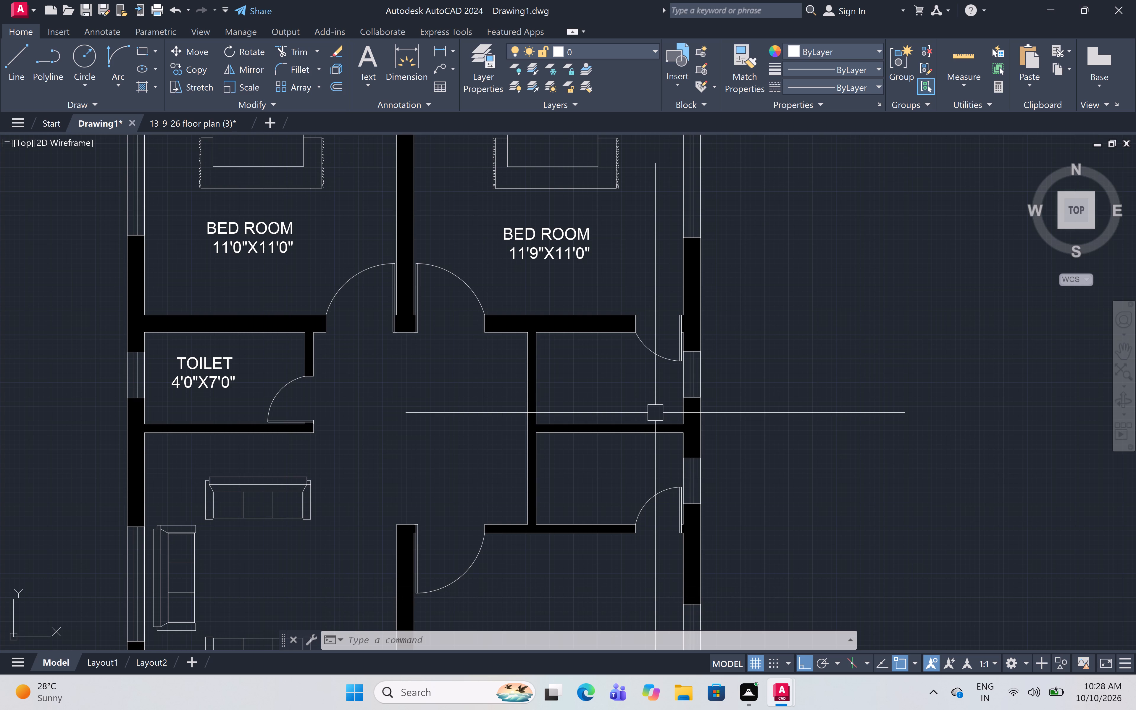
{"action": "type", "text": "MT"}
{"action": "key", "text": "space"}
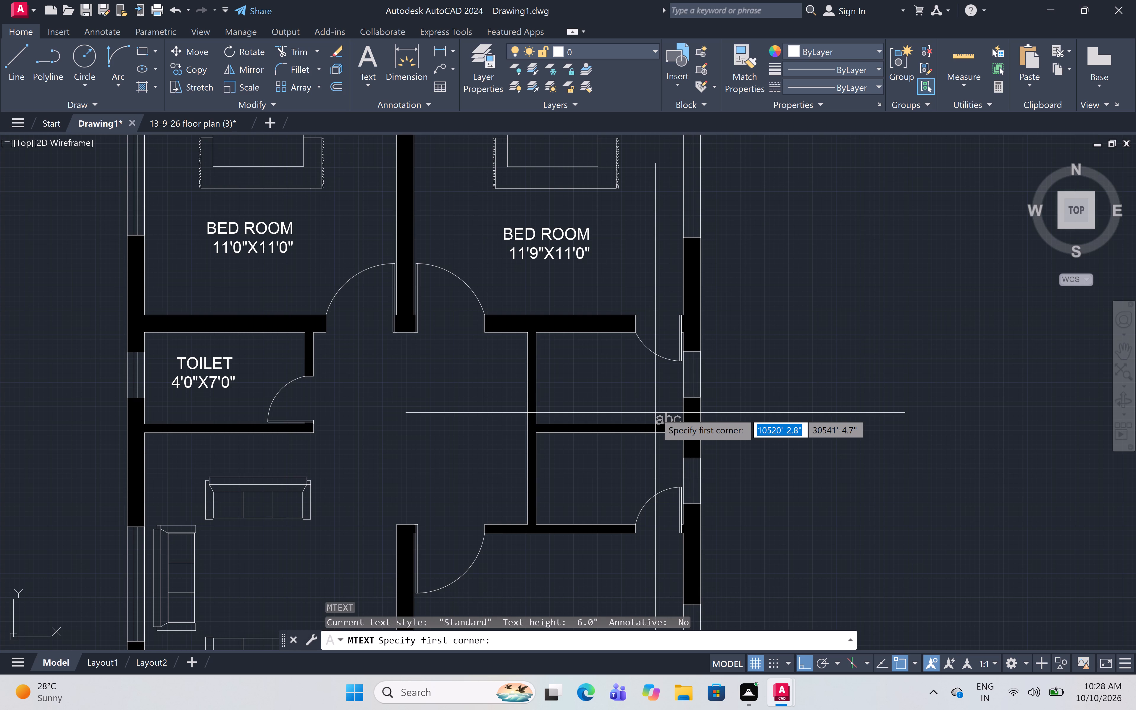
{"action": "scroll", "coordinate": [590, 388], "scroll_direction": "up", "scroll_amount": 1}
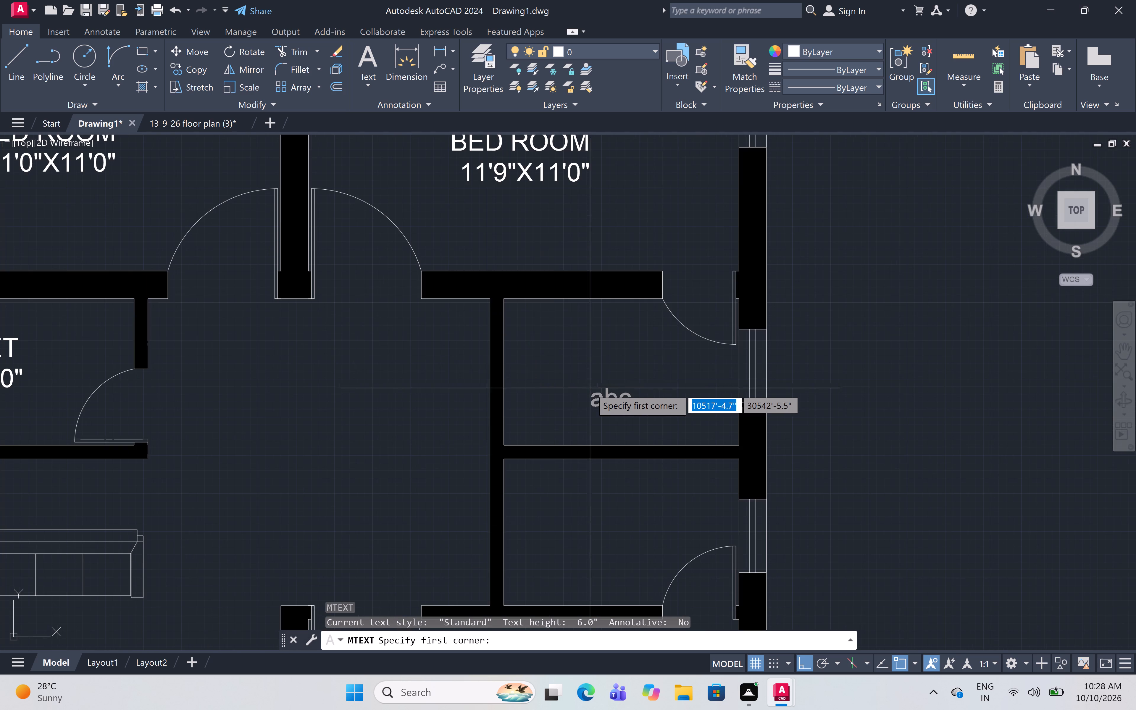
{"action": "left_click", "coordinate": [535, 353]}
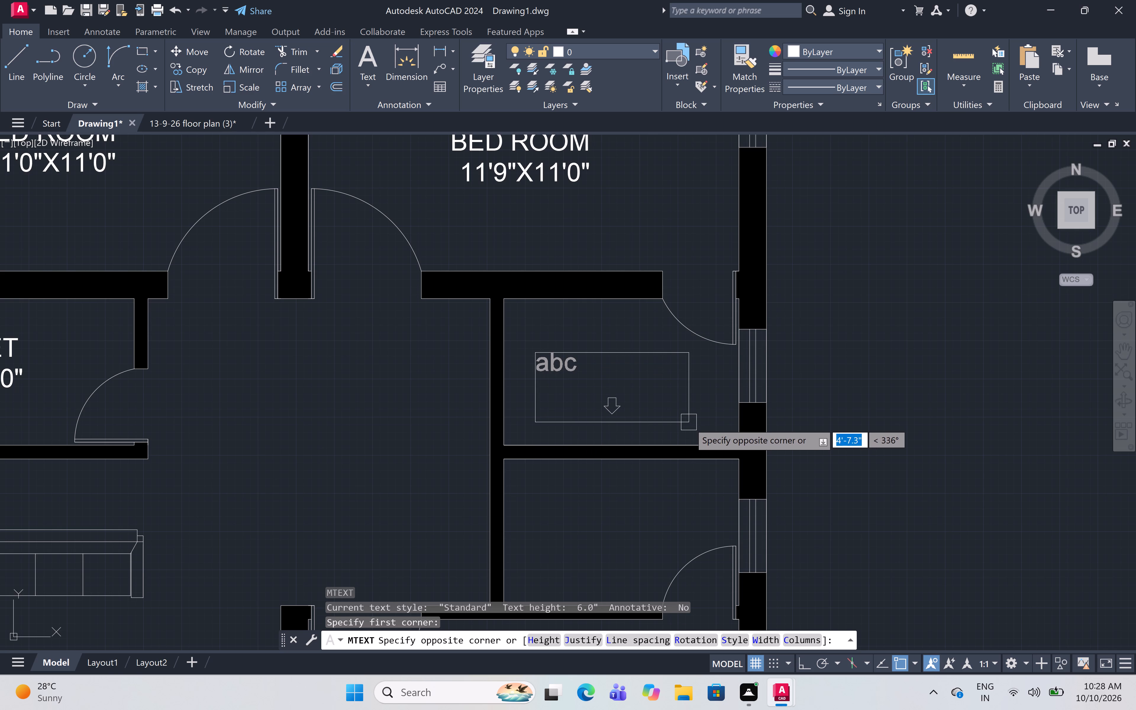
{"action": "left_click", "coordinate": [689, 423]}
{"action": "key", "text": "t"}
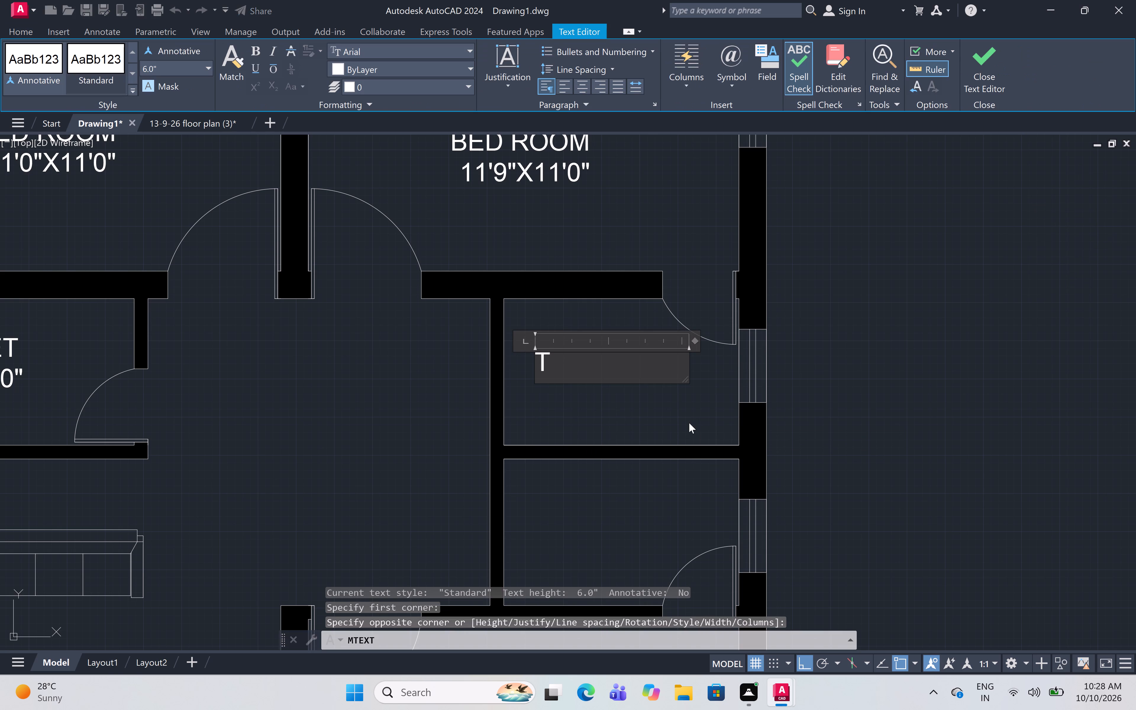
{"action": "type", "text": "OILE"}
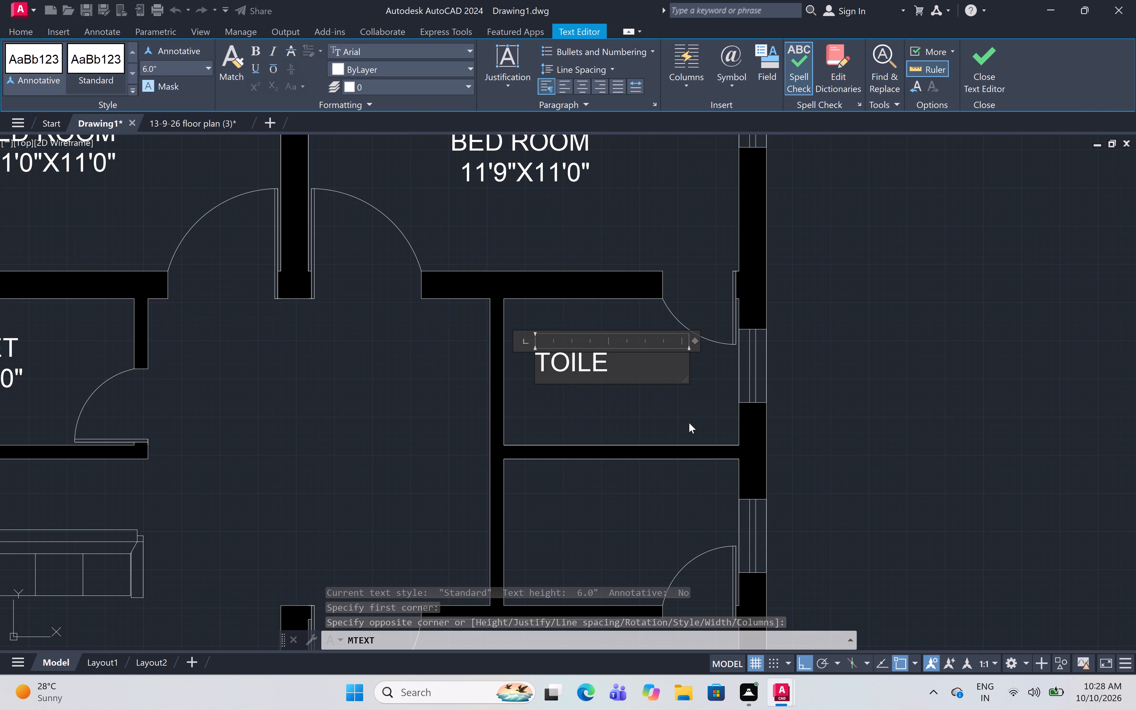
{"action": "key", "text": "t"}
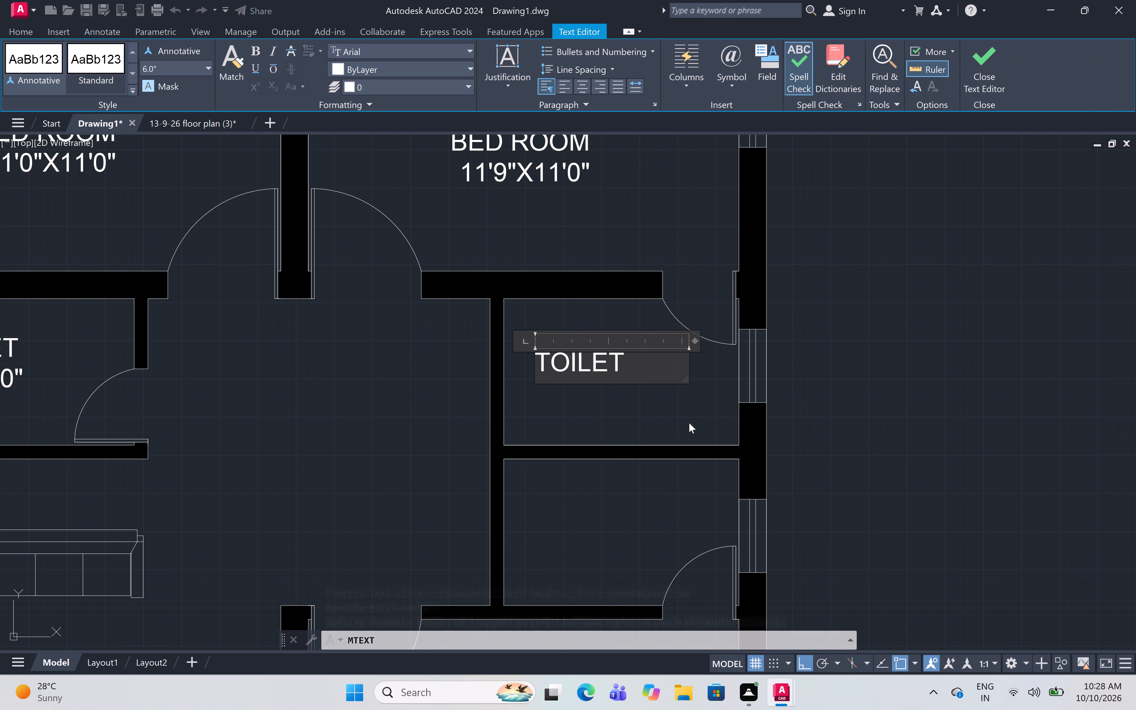
Add a second line reading 6'5"X4'0" to the TOILET label directly below the upper-right bedroom.
{"action": "key", "text": "Return"}
{"action": "key", "text": "6"}
{"action": "key", "text": "apostrophe"}
{"action": "key", "text": "5"}
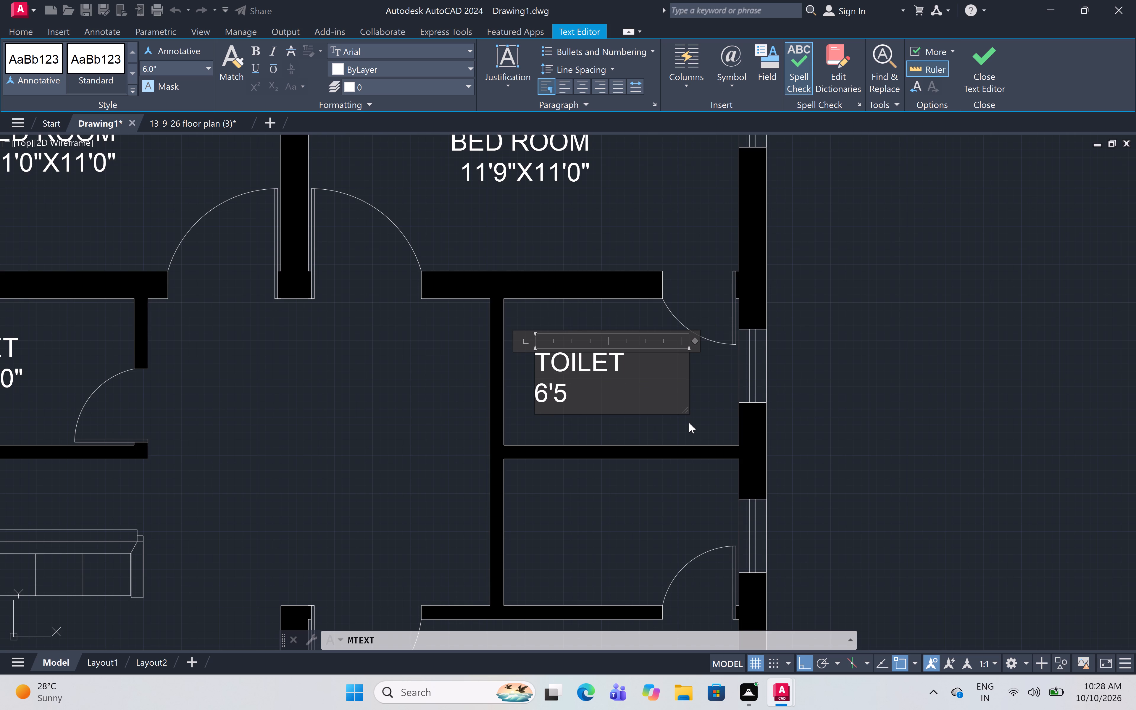
{"action": "key", "text": "shift+quotedbl"}
{"action": "key", "text": "x"}
{"action": "key", "text": "4"}
{"action": "type", "text": "'0\""}
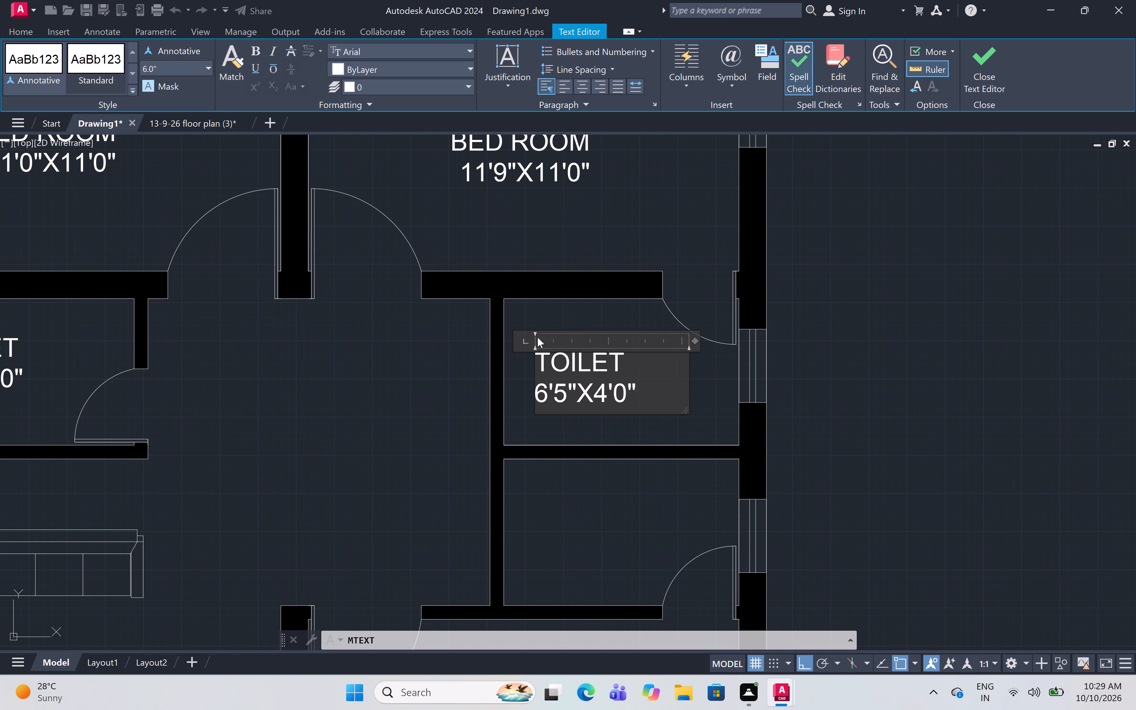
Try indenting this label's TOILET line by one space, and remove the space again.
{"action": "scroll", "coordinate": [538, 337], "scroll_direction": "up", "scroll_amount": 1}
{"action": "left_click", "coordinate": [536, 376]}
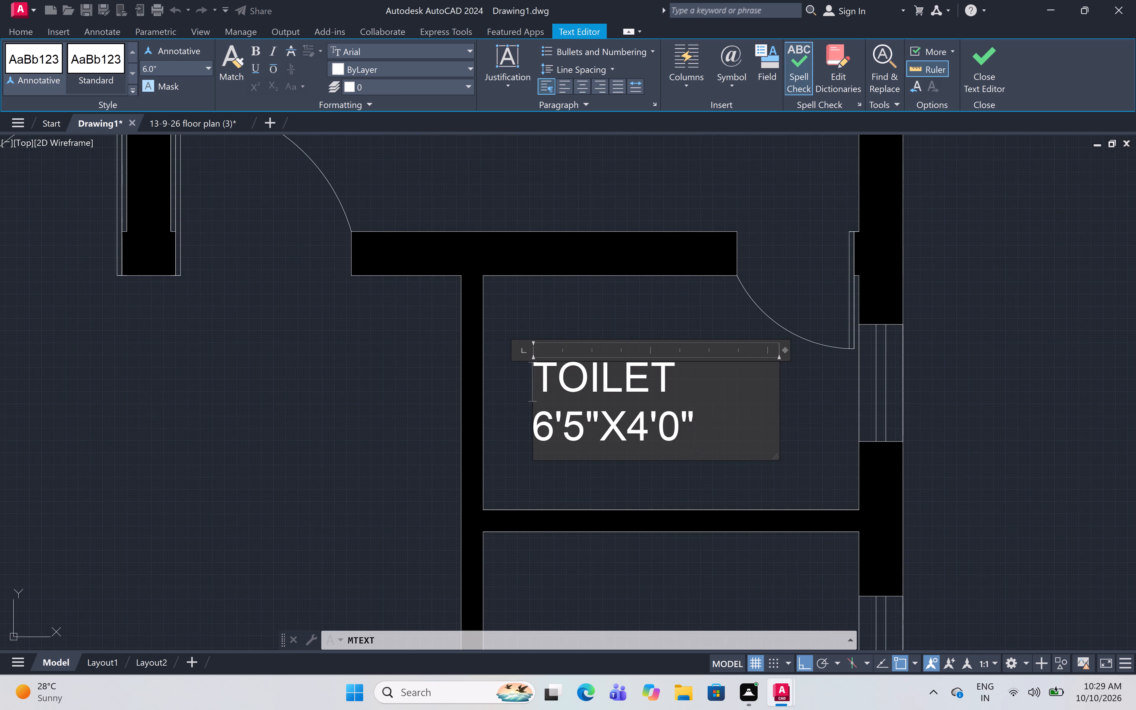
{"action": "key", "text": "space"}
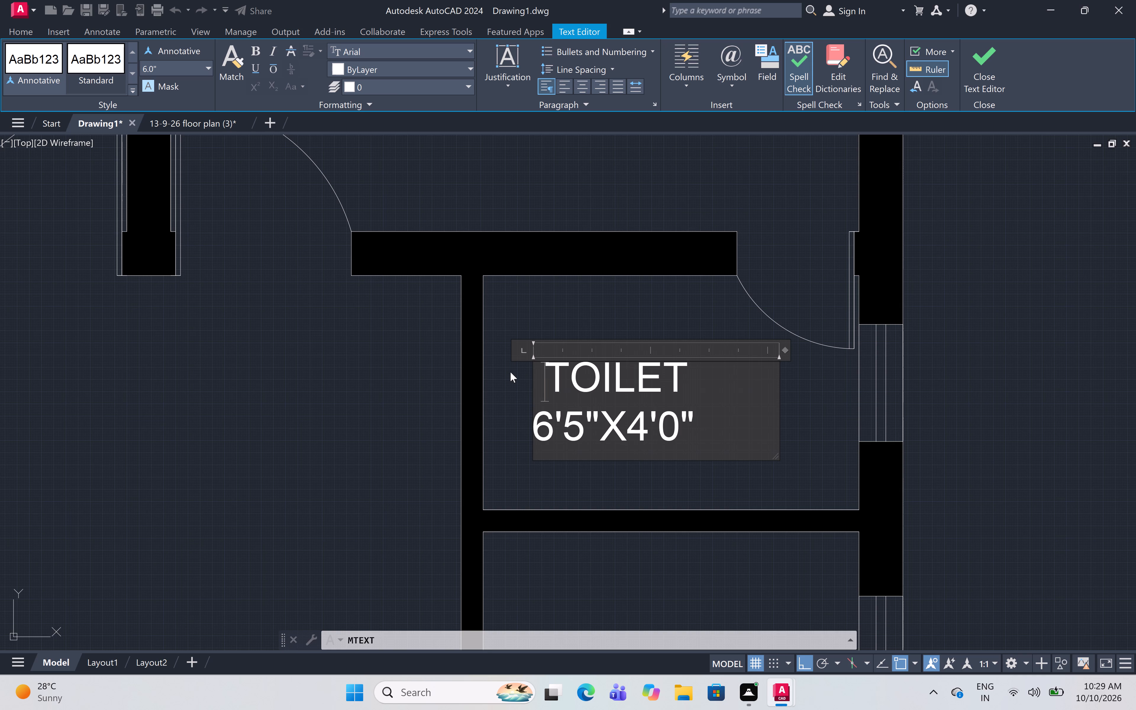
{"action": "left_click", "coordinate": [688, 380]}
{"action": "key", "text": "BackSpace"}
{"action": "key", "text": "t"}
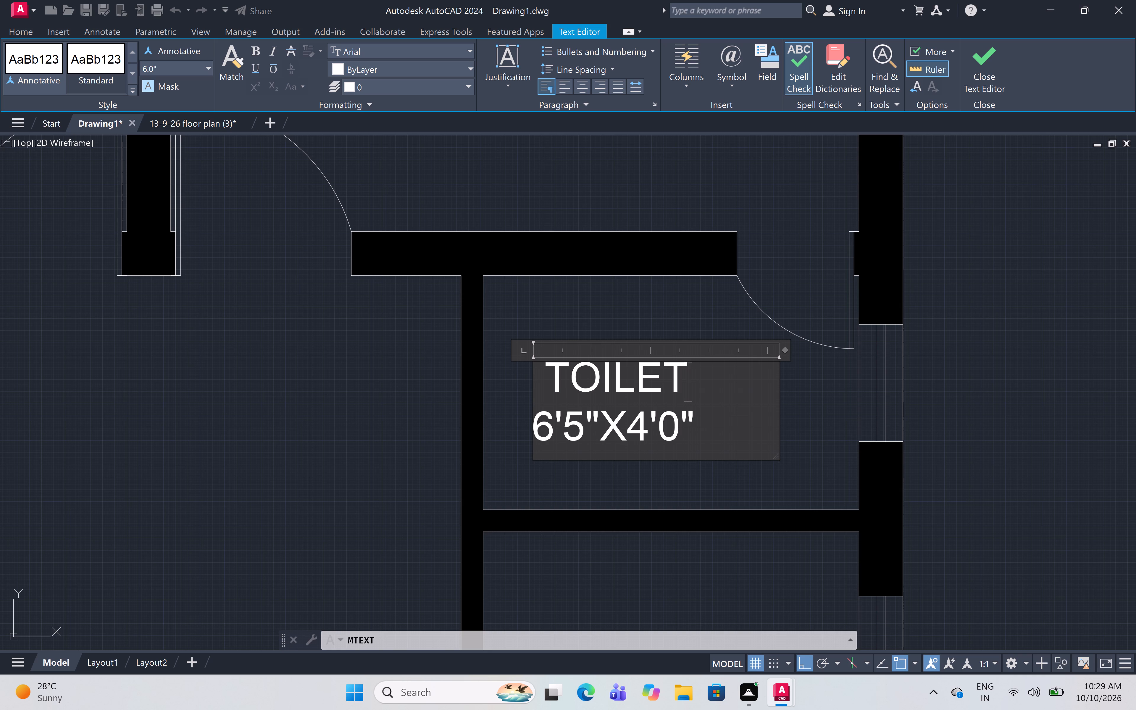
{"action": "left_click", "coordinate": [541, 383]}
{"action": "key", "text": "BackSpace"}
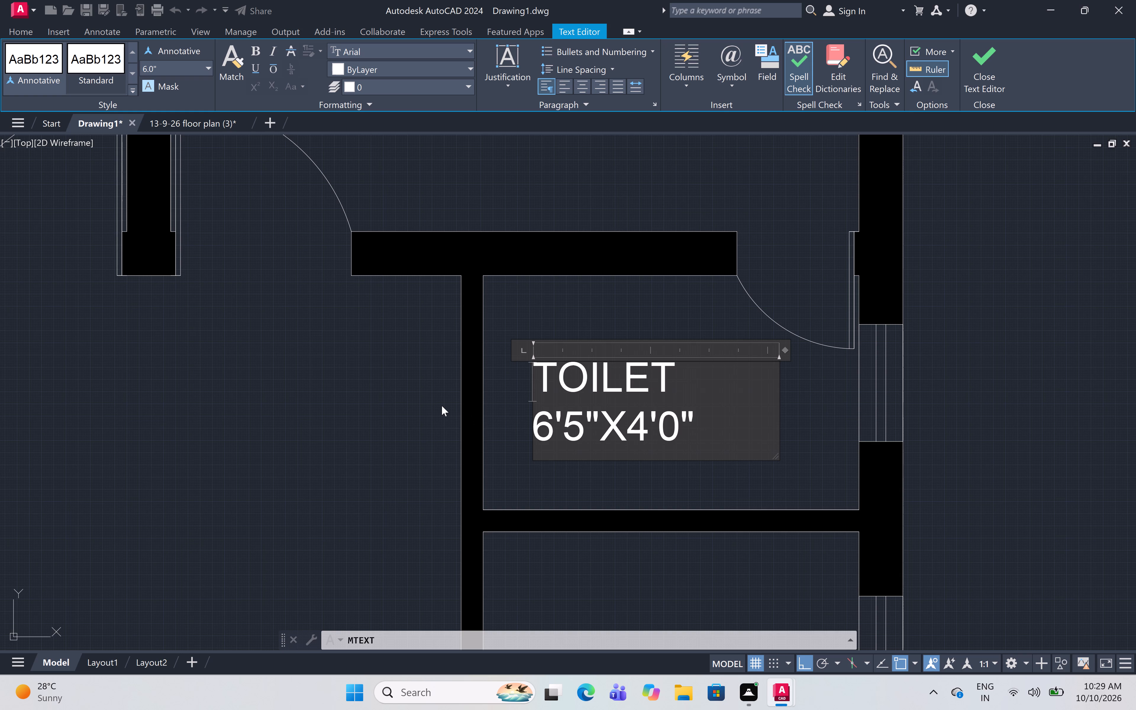
Finish this label and place multiline text reading TOILET in the small room directly below it.
{"action": "left_click", "coordinate": [617, 485]}
{"action": "scroll", "coordinate": [613, 351], "scroll_direction": "down", "scroll_amount": 4}
{"action": "scroll", "coordinate": [613, 397], "scroll_direction": "up", "scroll_amount": 2}
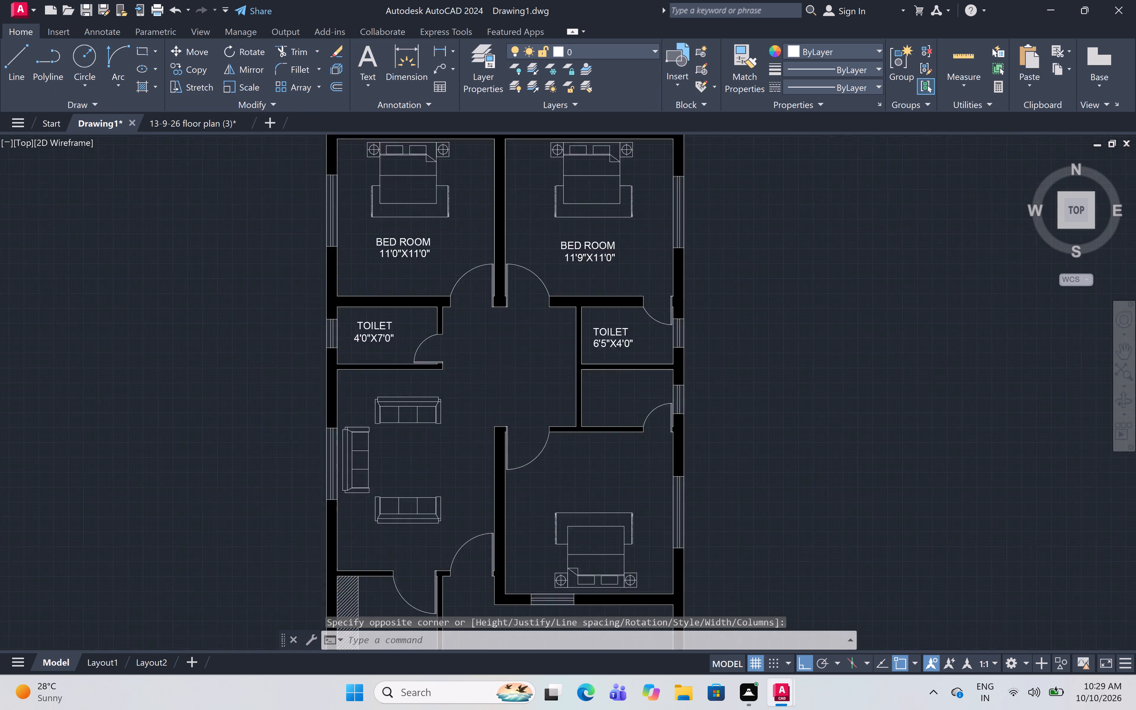
{"action": "scroll", "coordinate": [613, 397], "scroll_direction": "up", "scroll_amount": 2}
{"action": "type", "text": "MT"}
{"action": "key", "text": "space"}
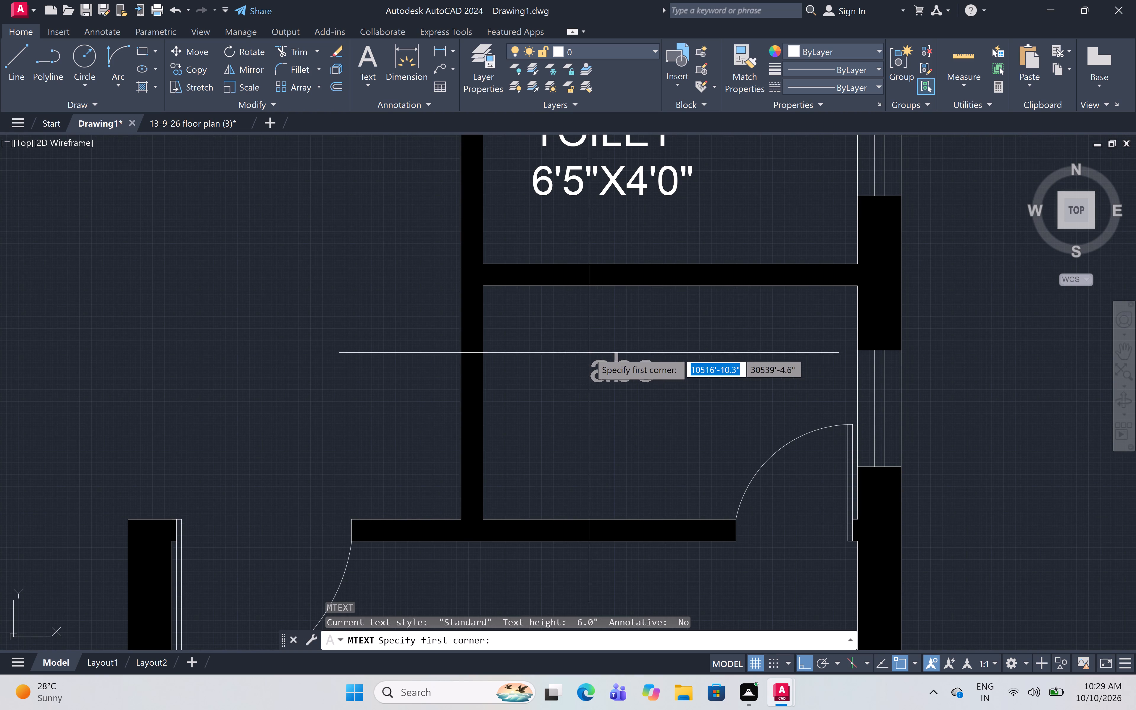
{"action": "left_click", "coordinate": [519, 349]}
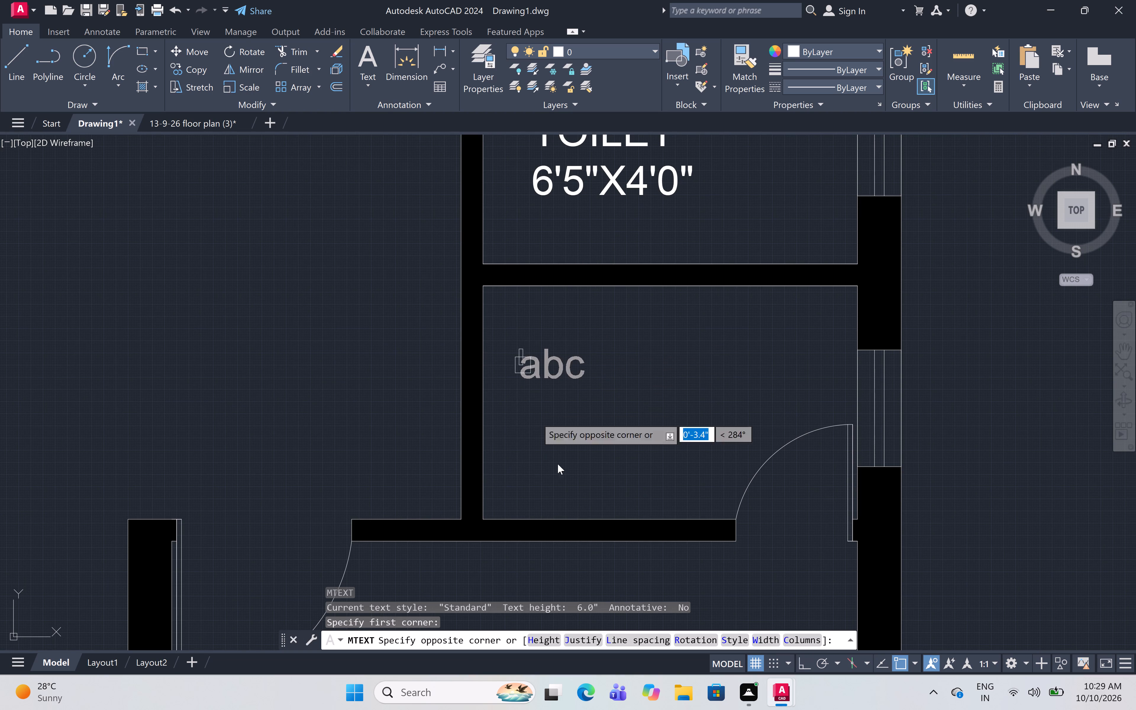
{"action": "left_click", "coordinate": [714, 453]}
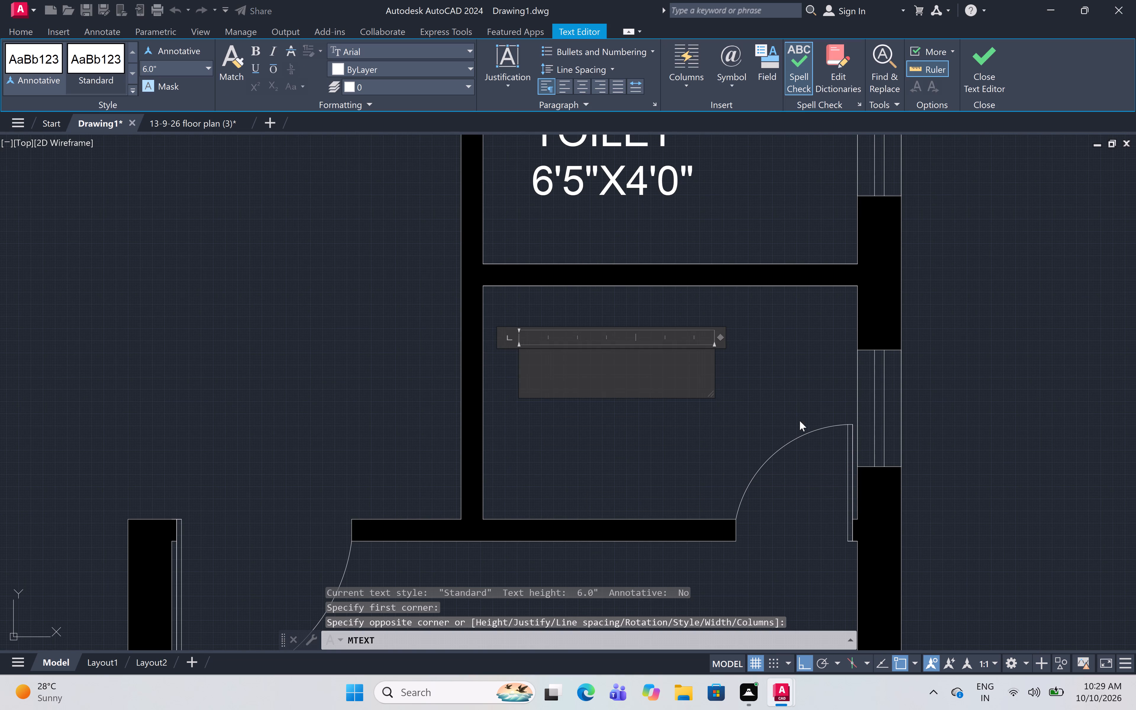
{"action": "type", "text": "TOILET"}
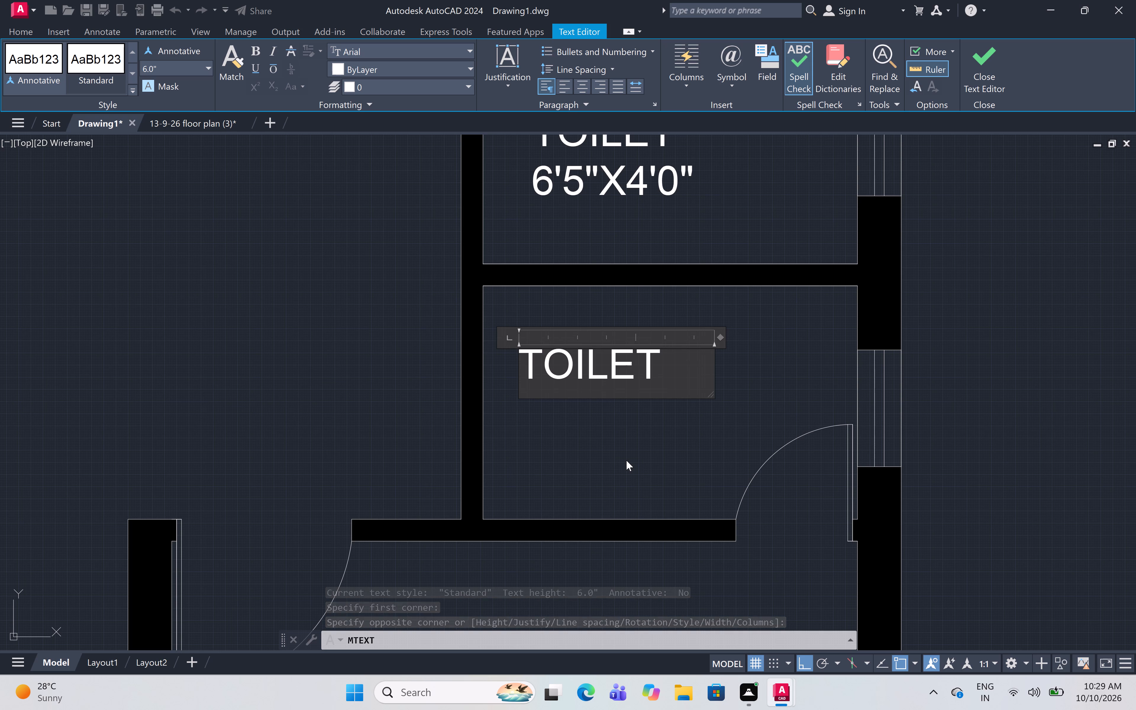
Complete this lower toilet label with a second line reading 6'5"X4'0".
{"action": "key", "text": "Return"}
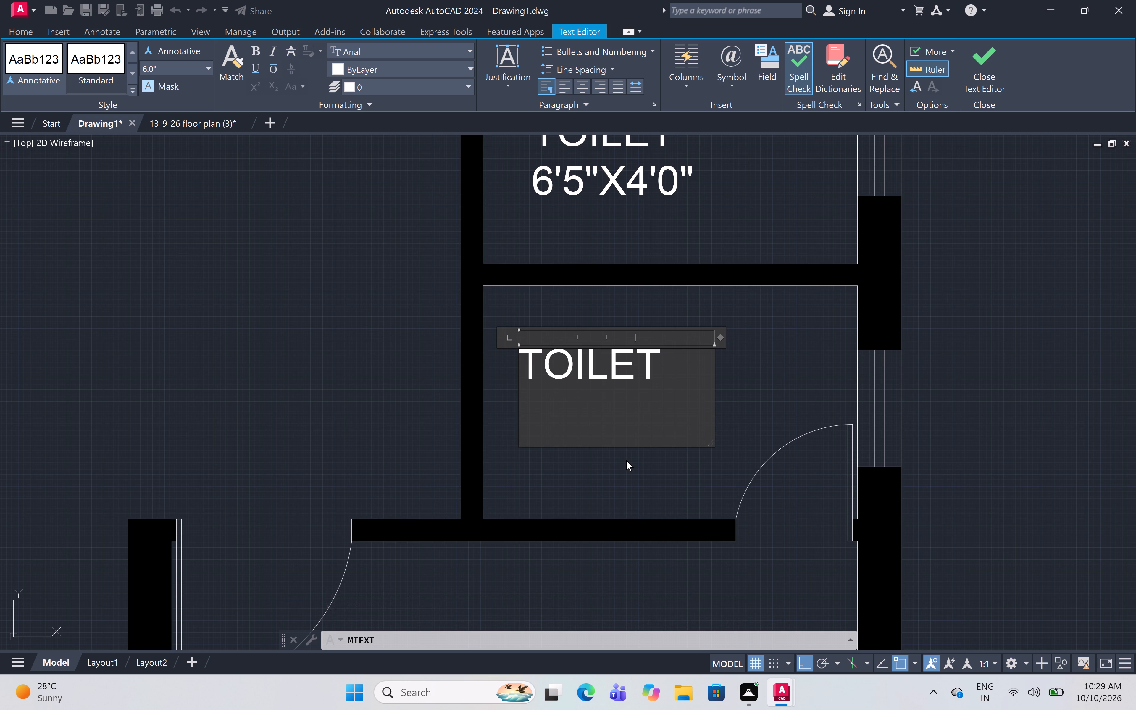
{"action": "key", "text": "5"}
{"action": "key", "text": "BackSpace"}
{"action": "key", "text": "6"}
{"action": "type", "text": "'5"}
{"action": "key", "text": "shift+quotedbl"}
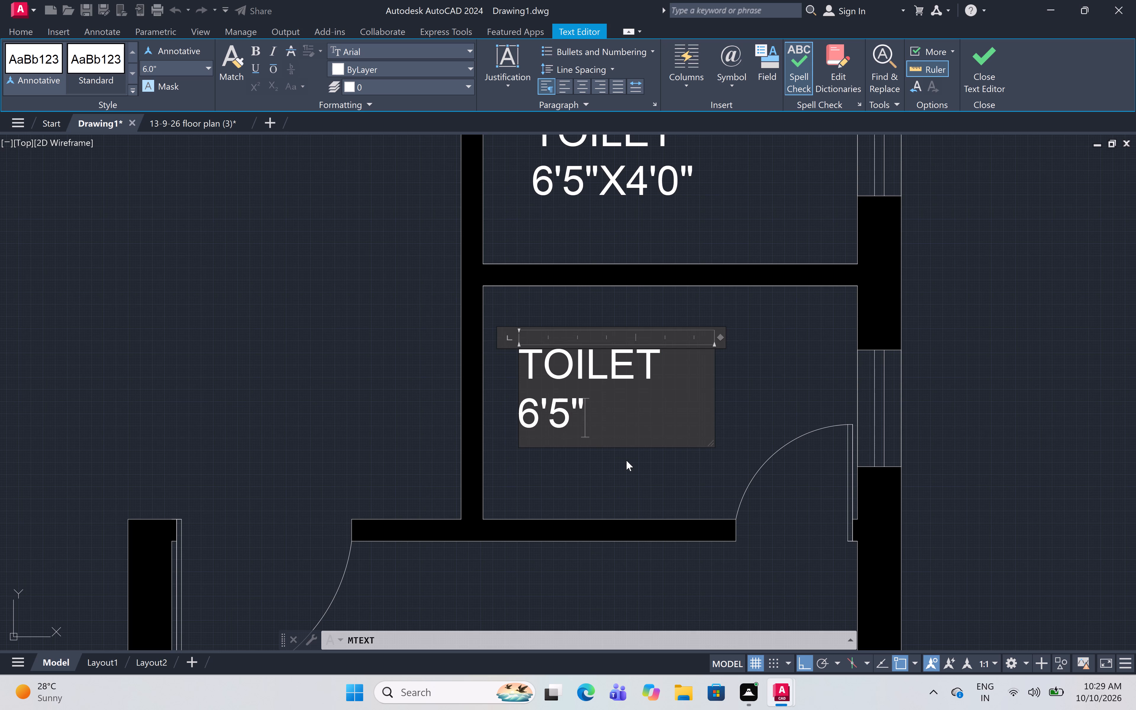
{"action": "key", "text": "x"}
{"action": "key", "text": "4"}
{"action": "type", "text": "'0\""}
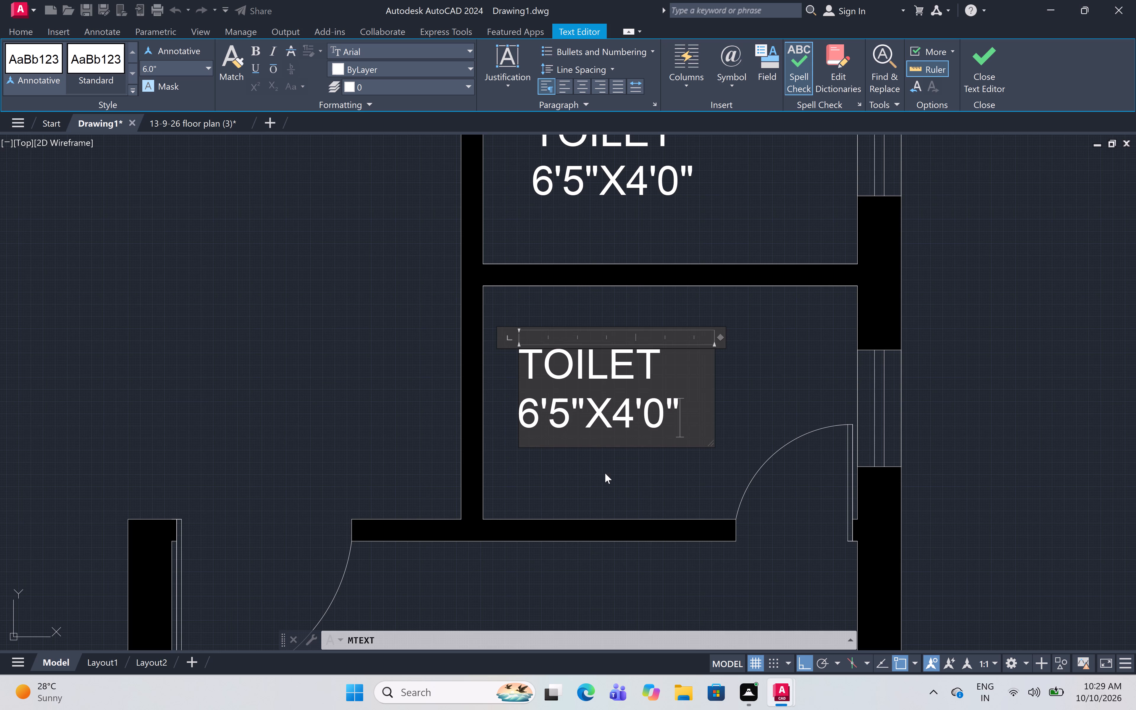
{"action": "left_click", "coordinate": [574, 461]}
Place multiline text reading BED ROOM above the bed in the lower-right bedroom.
{"action": "scroll", "coordinate": [585, 313], "scroll_direction": "down", "scroll_amount": 2}
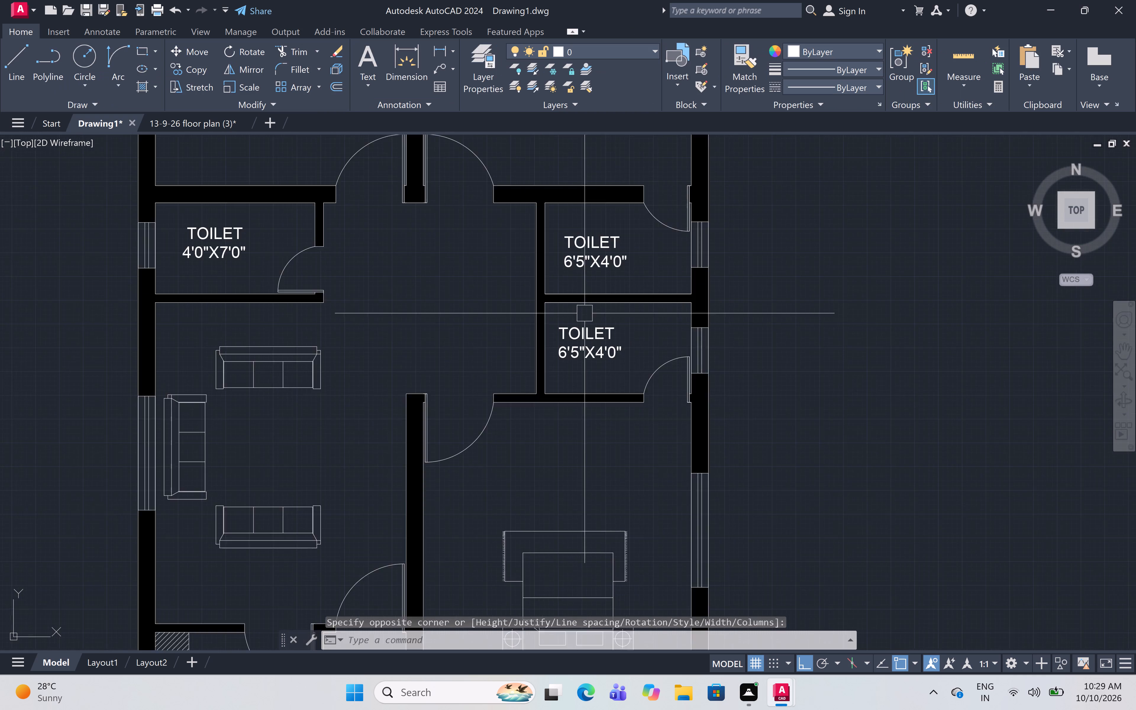
{"action": "scroll", "coordinate": [585, 313], "scroll_direction": "down", "scroll_amount": 1}
{"action": "scroll", "coordinate": [576, 346], "scroll_direction": "down", "scroll_amount": 1}
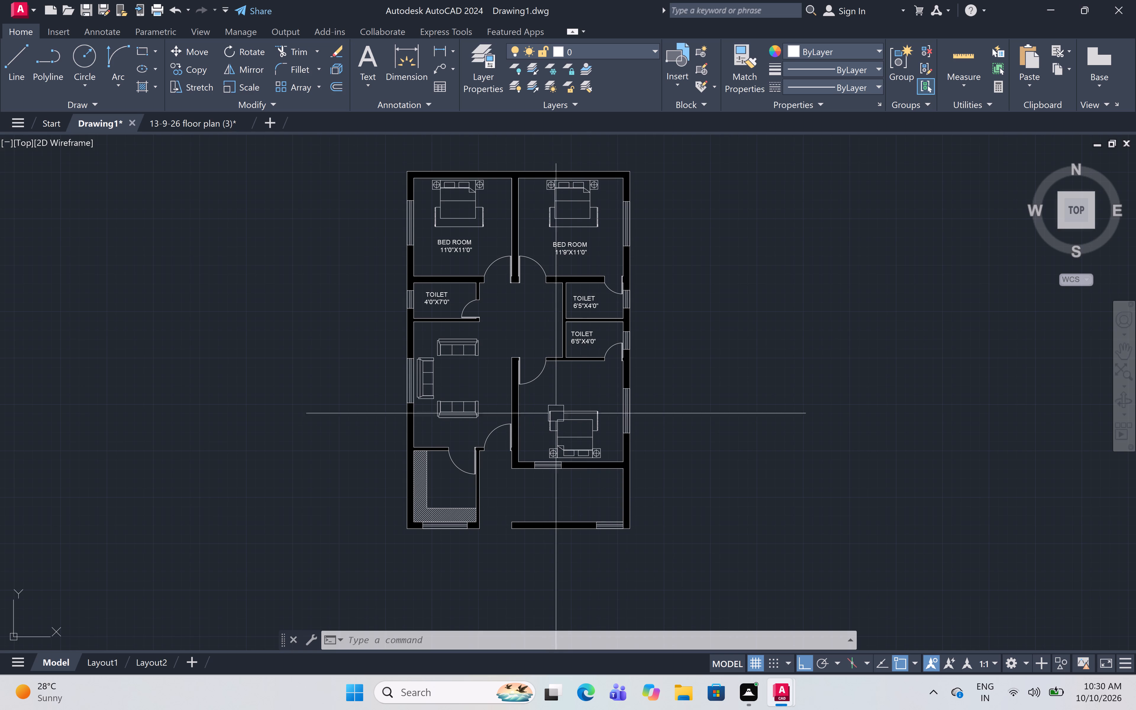
{"action": "scroll", "coordinate": [575, 387], "scroll_direction": "up", "scroll_amount": 2}
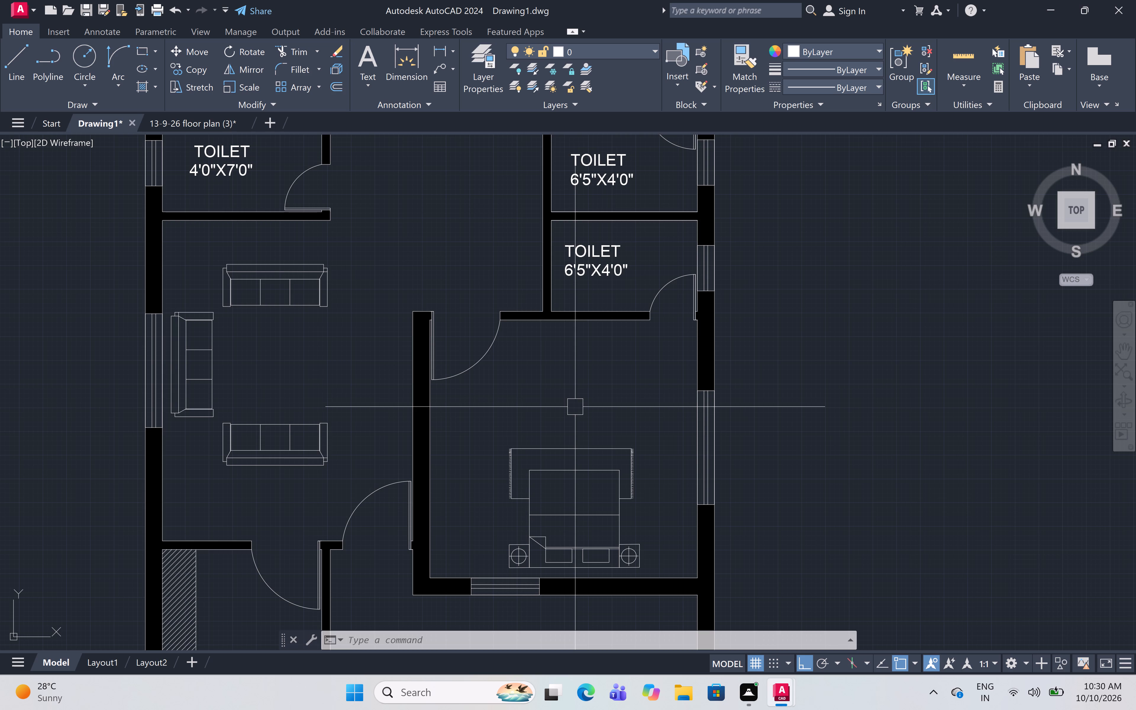
{"action": "type", "text": "MT"}
{"action": "key", "text": "space"}
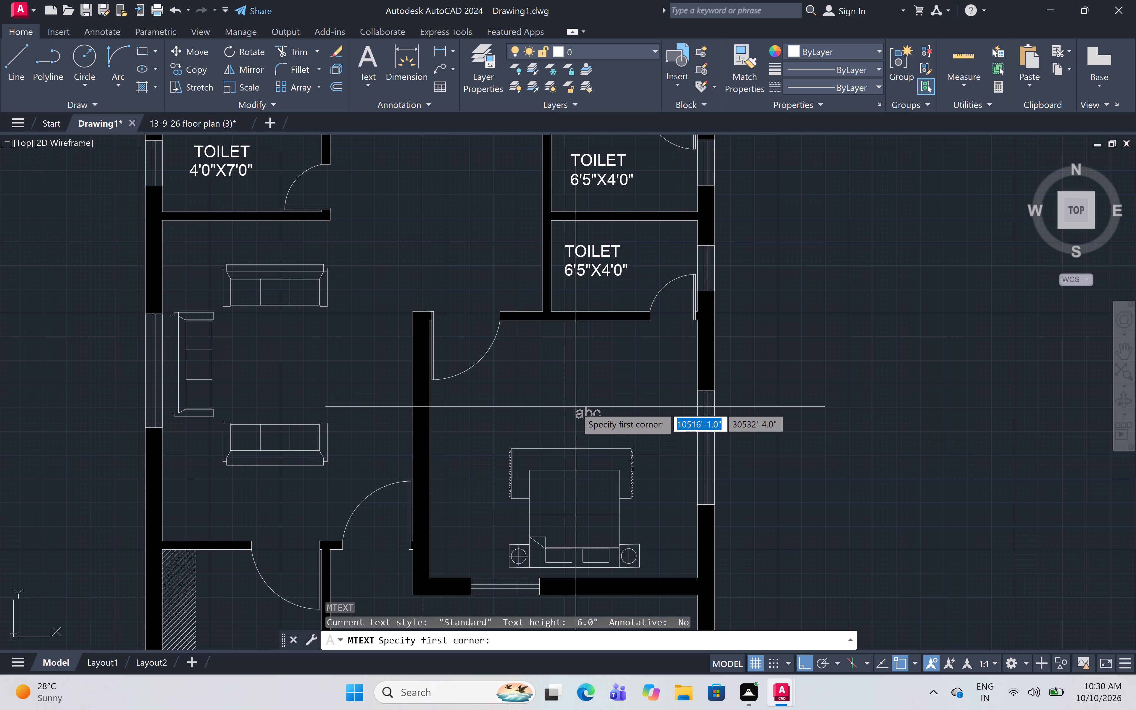
{"action": "scroll", "coordinate": [506, 398], "scroll_direction": "up", "scroll_amount": 2}
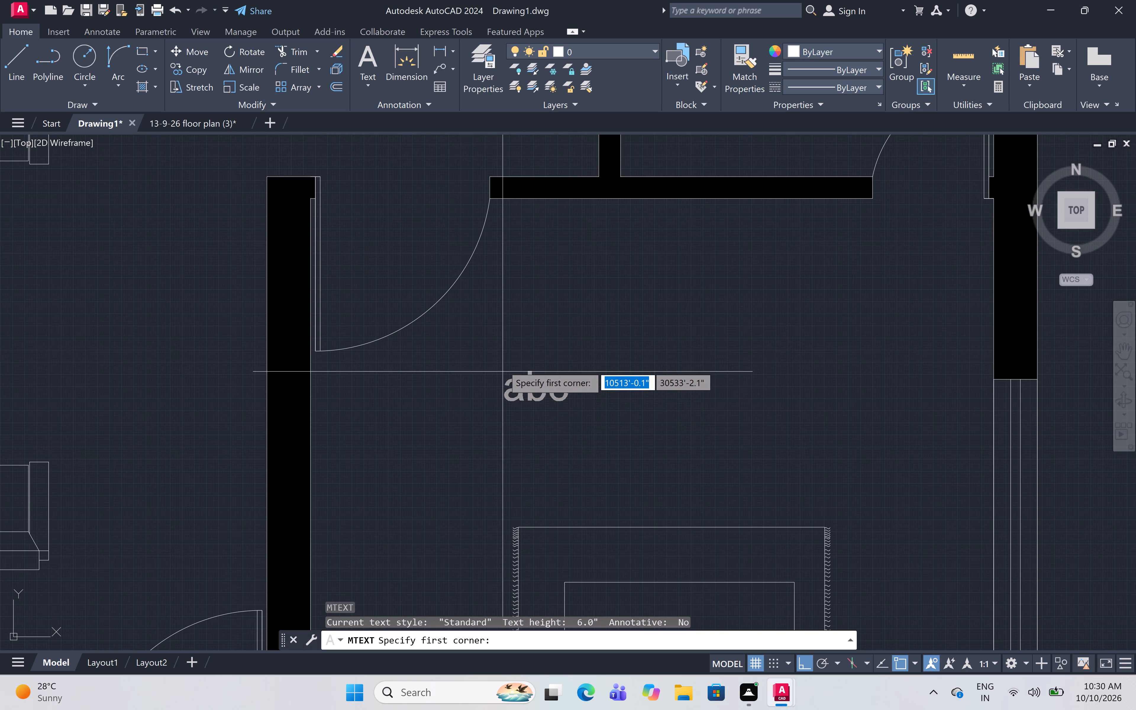
{"action": "left_click", "coordinate": [504, 337]}
{"action": "left_click", "coordinate": [802, 444]}
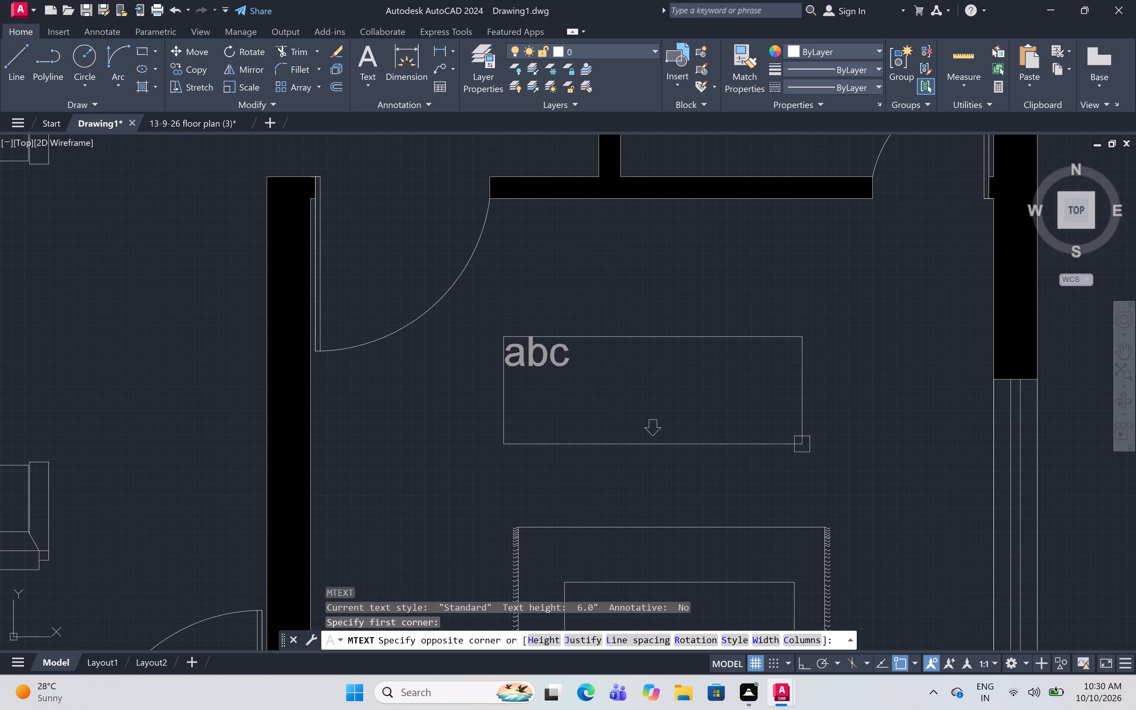
{"action": "type", "text": "BED R"}
{"action": "type", "text": "OOM"}
Add a second line reading 11'9"X11'4" to the lower-right bedroom label.
{"action": "key", "text": "Return"}
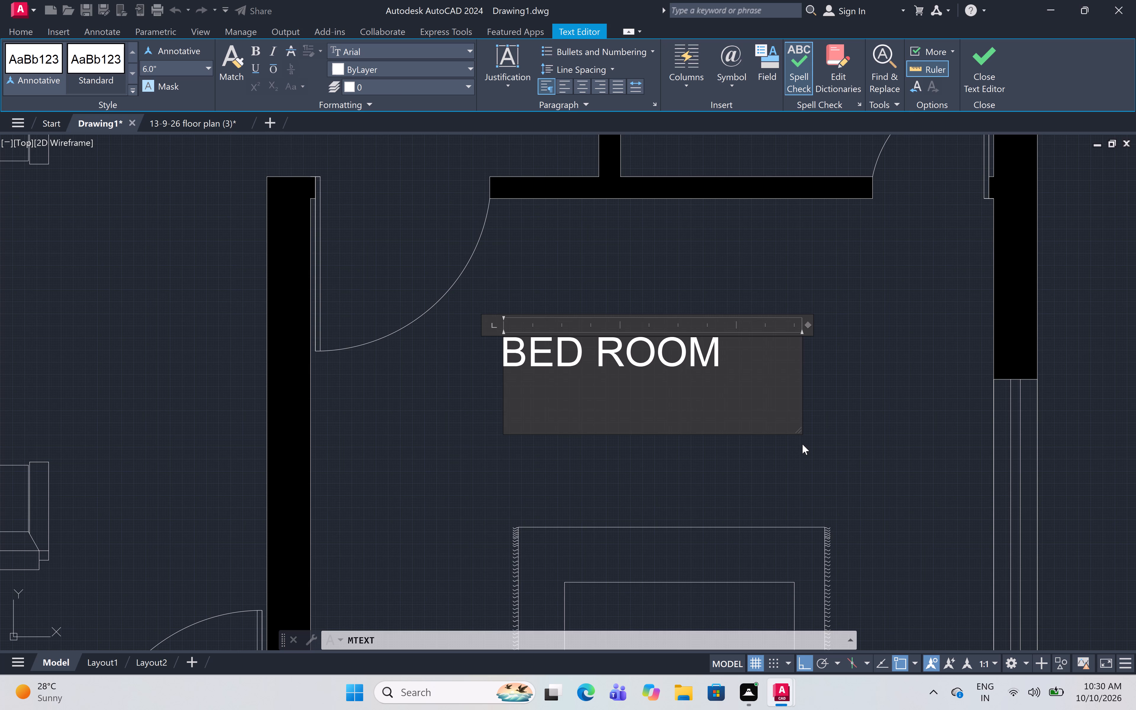
{"action": "type", "text": "11"}
{"action": "type", "text": "'9"}
{"action": "key", "text": "shift+quotedbl"}
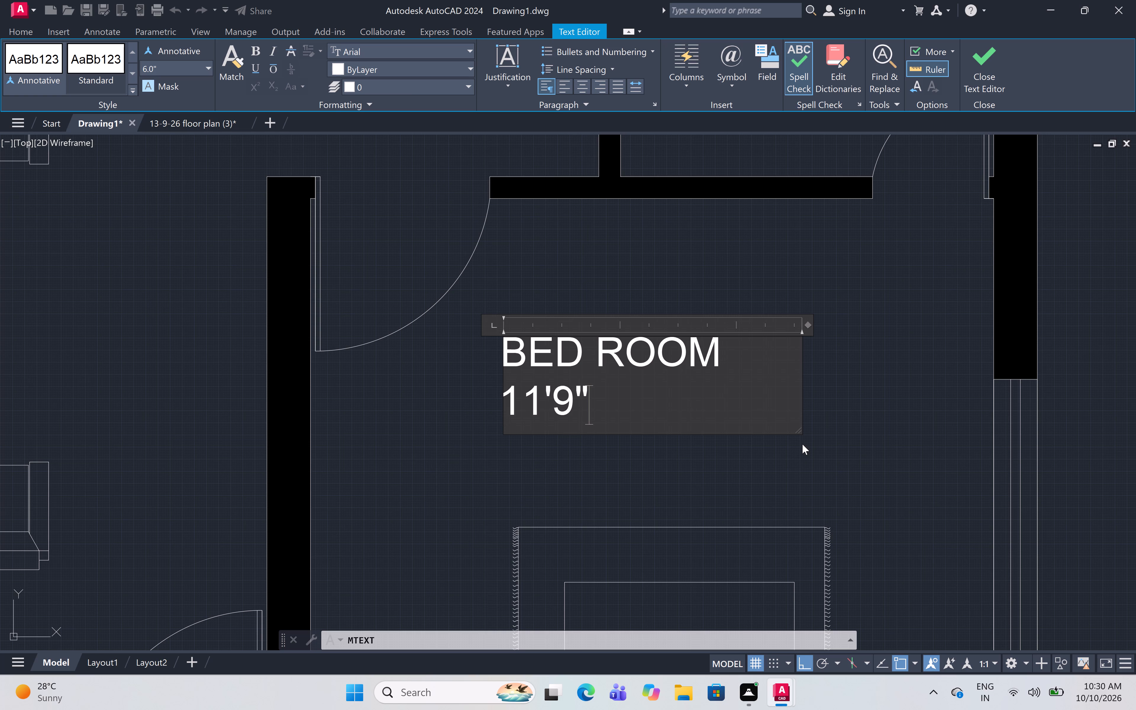
{"action": "type", "text": "X11"}
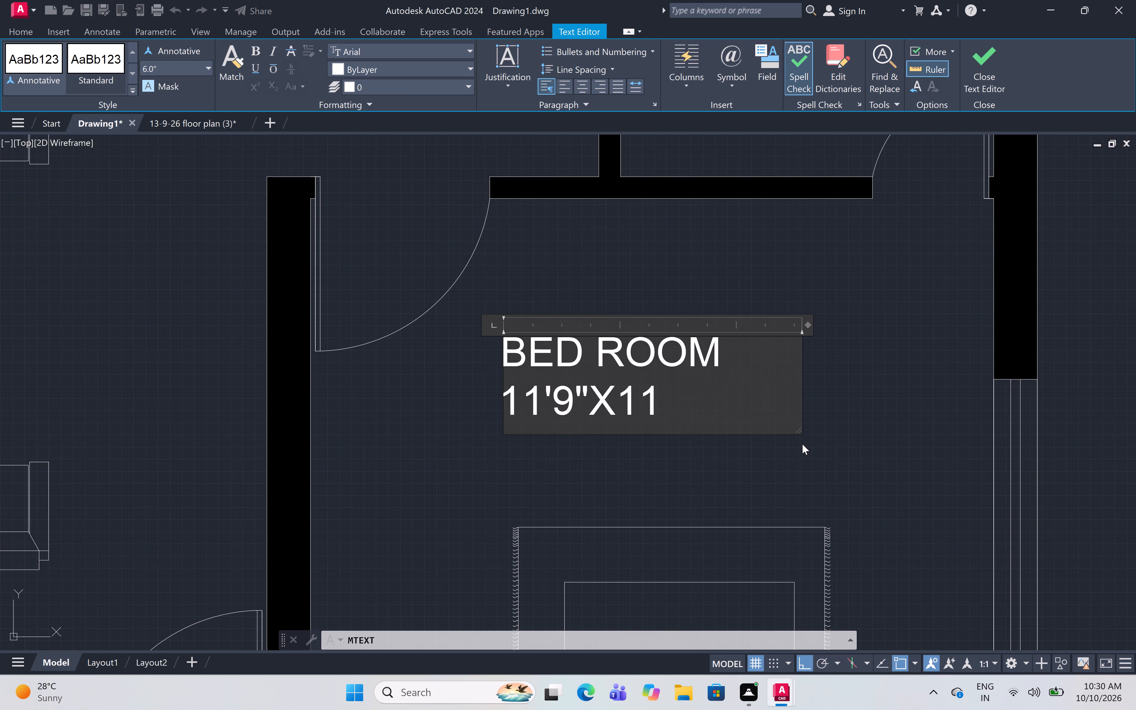
{"action": "key", "text": "apostrophe"}
{"action": "key", "text": "4"}
{"action": "key", "text": "shift+quotedbl"}
Finish the BED ROOM 11'9"X11'4" label and move it about 9" horizontally to the right.
{"action": "left_click", "coordinate": [464, 471]}
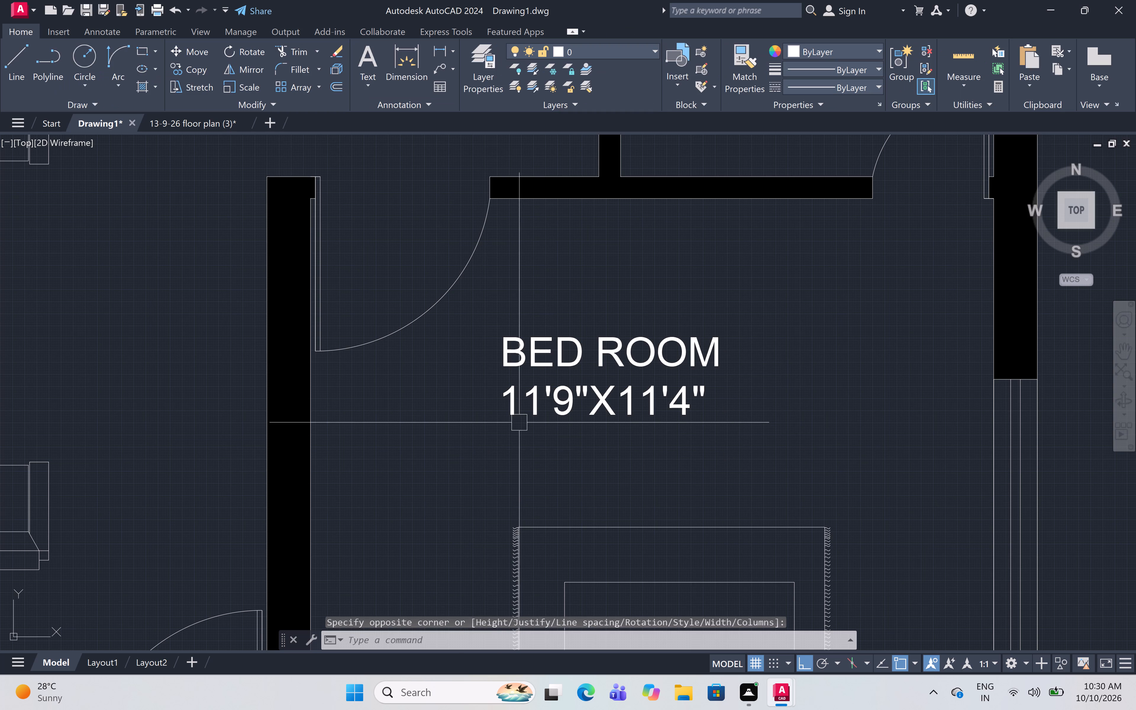
{"action": "left_click", "coordinate": [579, 403]}
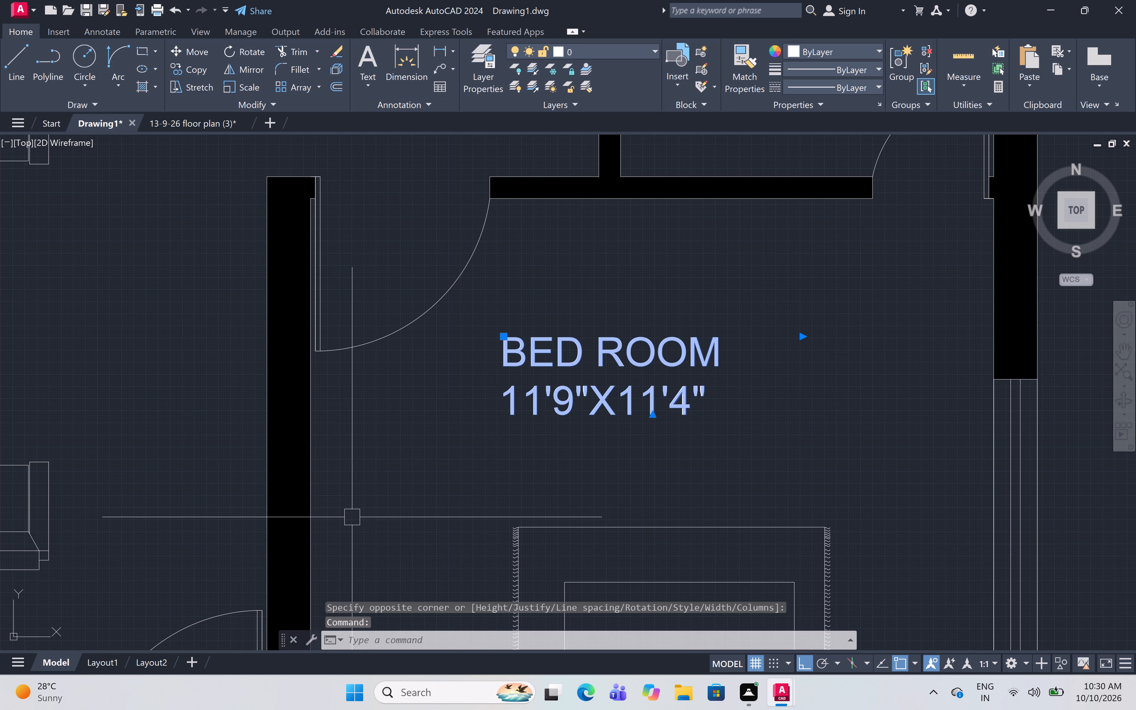
{"action": "type", "text": "M"}
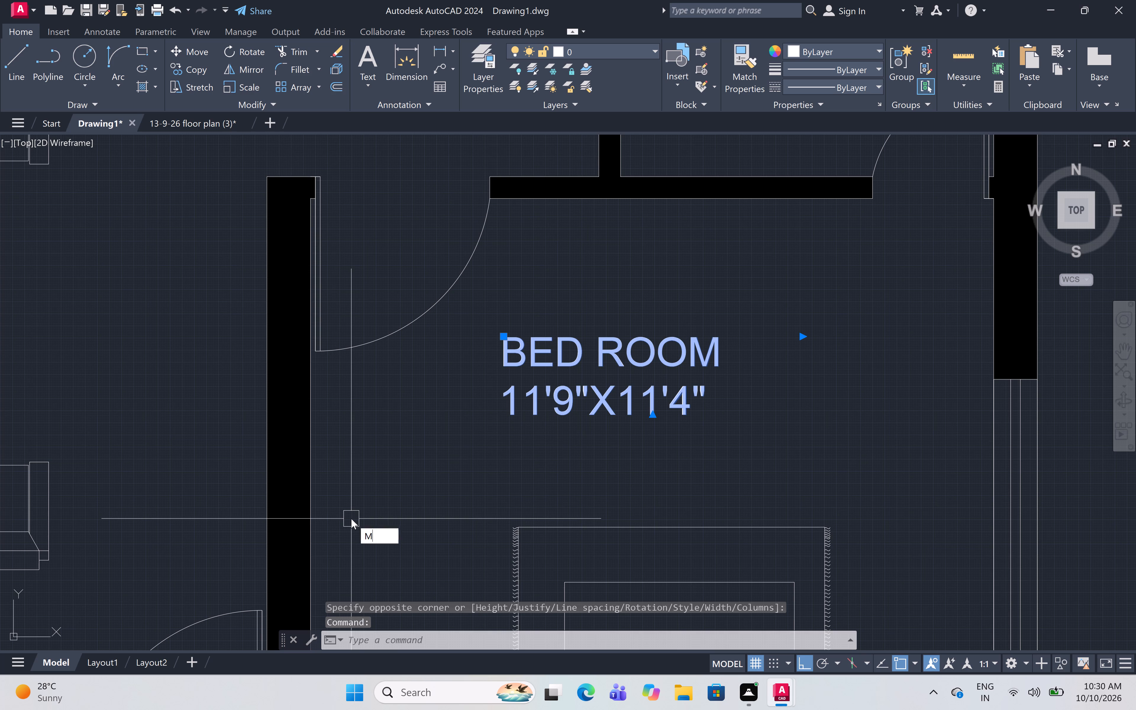
{"action": "key", "text": "space"}
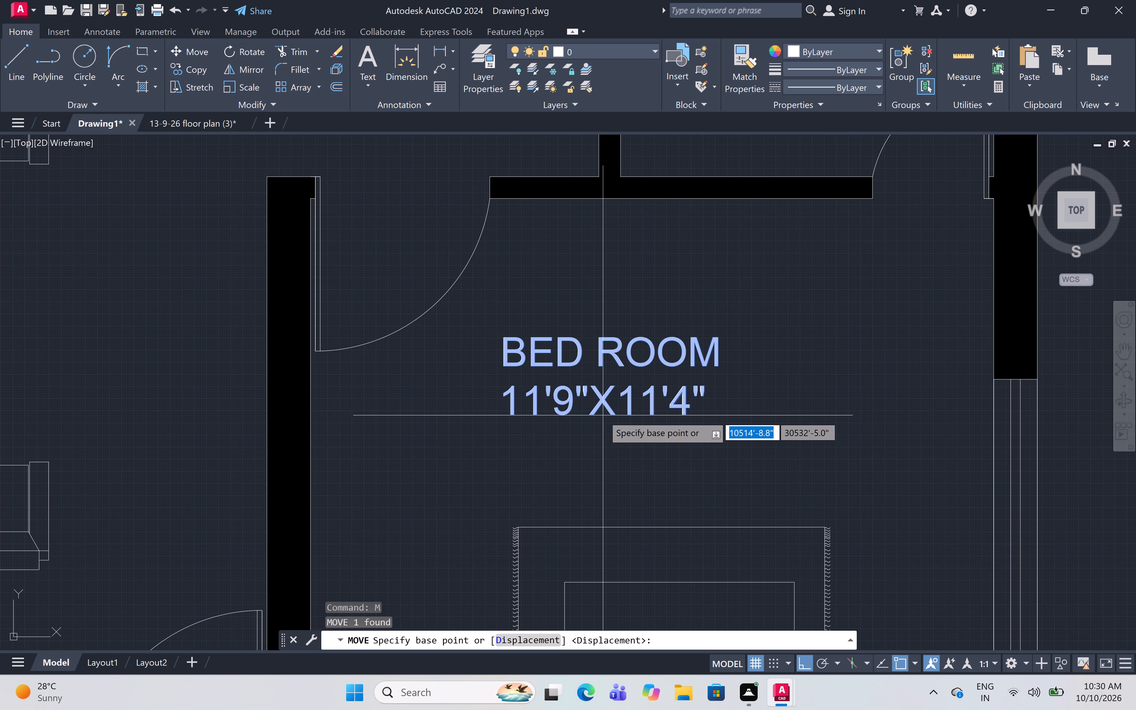
{"action": "left_click", "coordinate": [600, 402]}
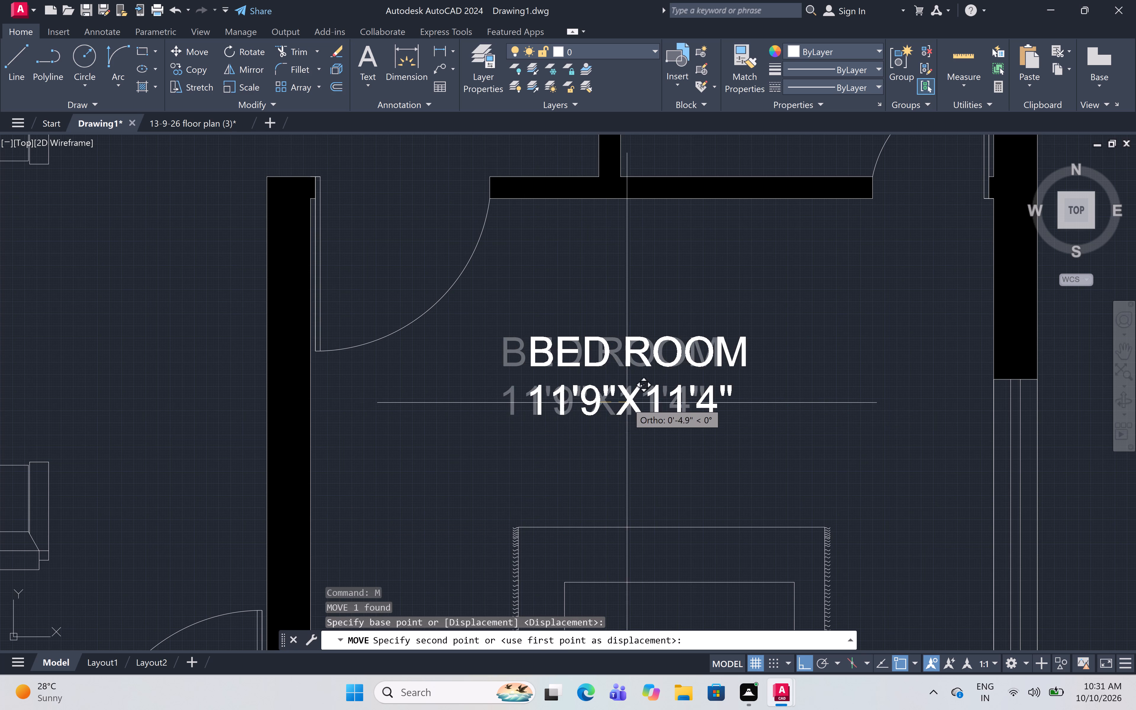
{"action": "scroll", "coordinate": [643, 402], "scroll_direction": "up", "scroll_amount": 4}
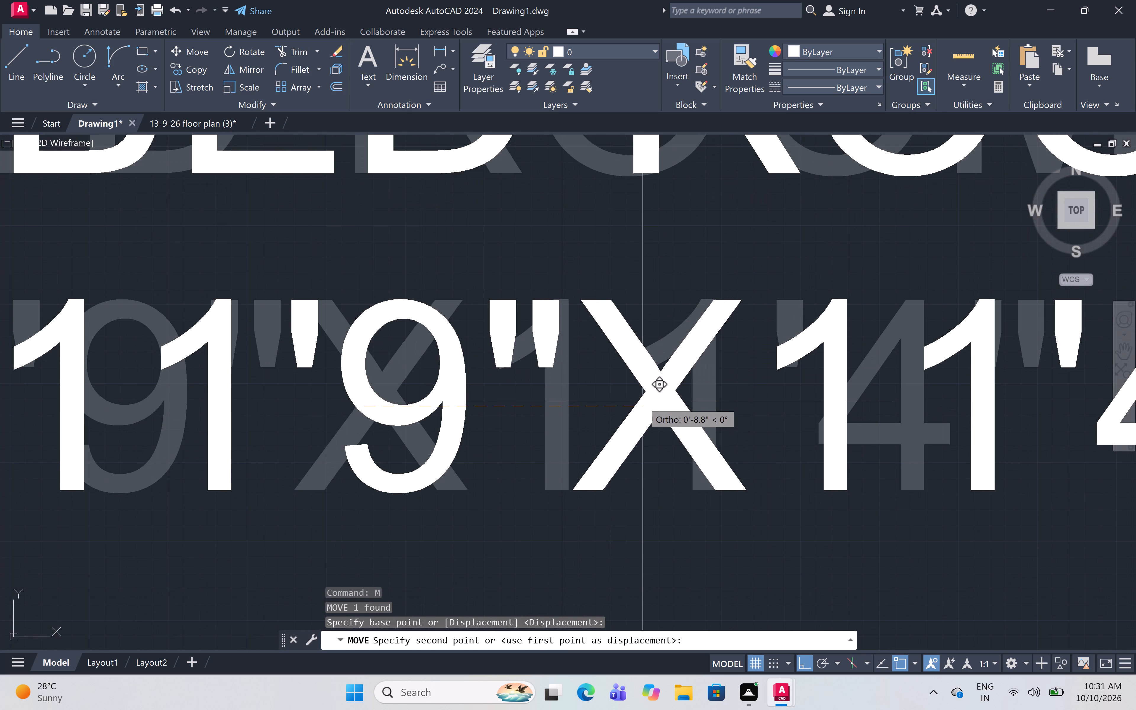
{"action": "left_click", "coordinate": [646, 401]}
Draw a vertical line across the space below this bedroom, from the bottom window's left end up to the bedroom wall.
{"action": "scroll", "coordinate": [646, 401], "scroll_direction": "down", "scroll_amount": 7}
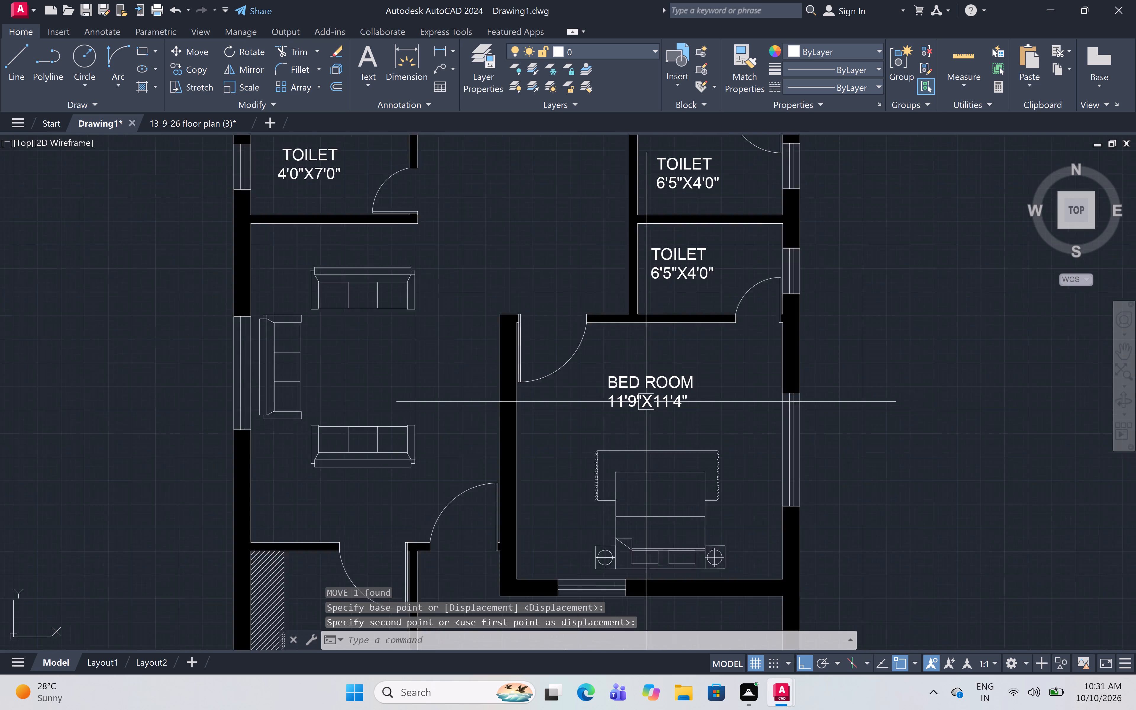
{"action": "scroll", "coordinate": [646, 402], "scroll_direction": "down", "scroll_amount": 2}
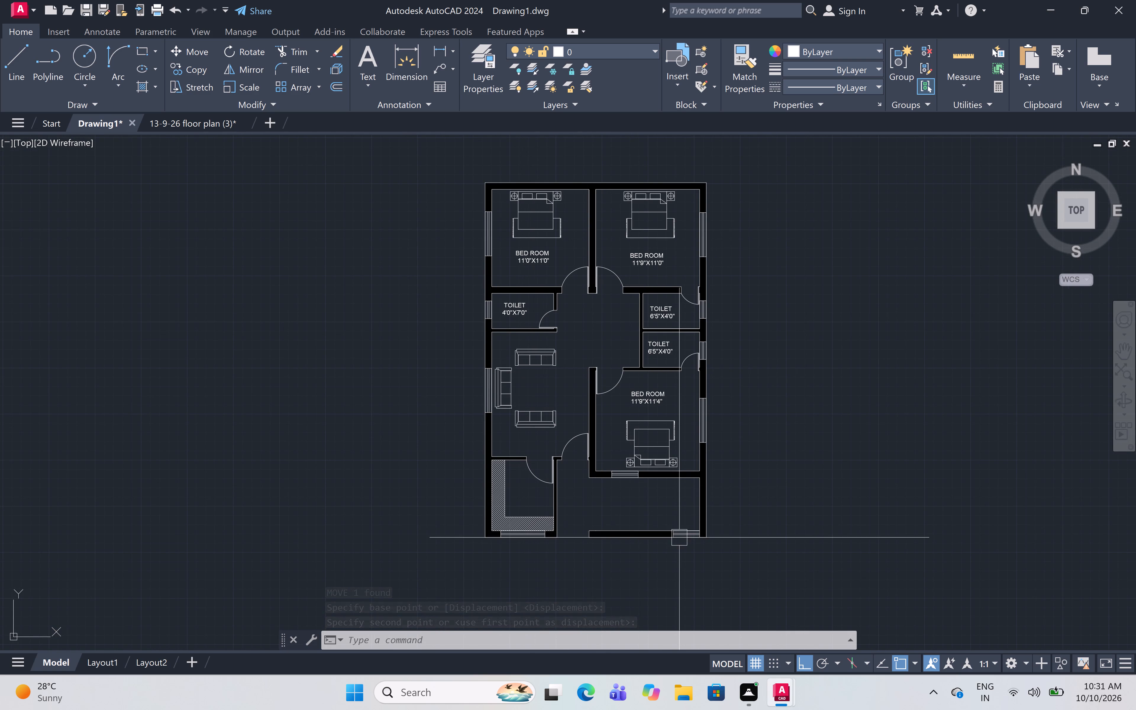
{"action": "scroll", "coordinate": [679, 536], "scroll_direction": "up", "scroll_amount": 4}
{"action": "scroll", "coordinate": [549, 487], "scroll_direction": "down", "scroll_amount": 2}
{"action": "middle_click_drag", "start_coordinate": [549, 476], "coordinate": [562, 498]}
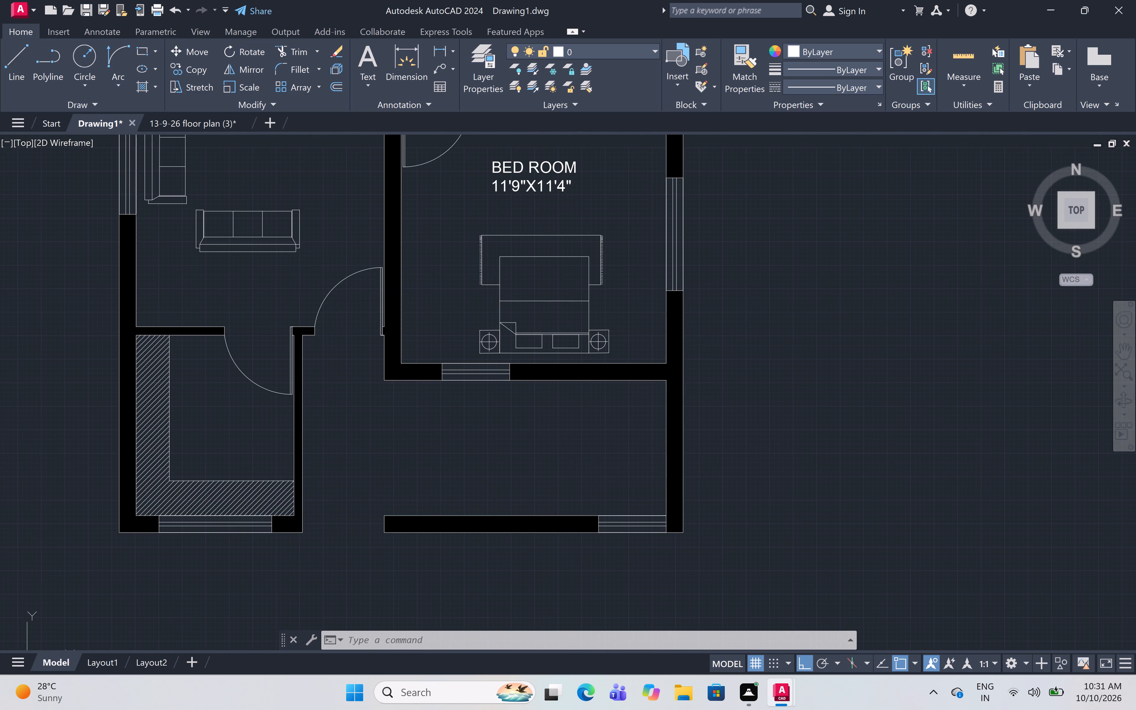
{"action": "type", "text": "L"}
{"action": "key", "text": "space"}
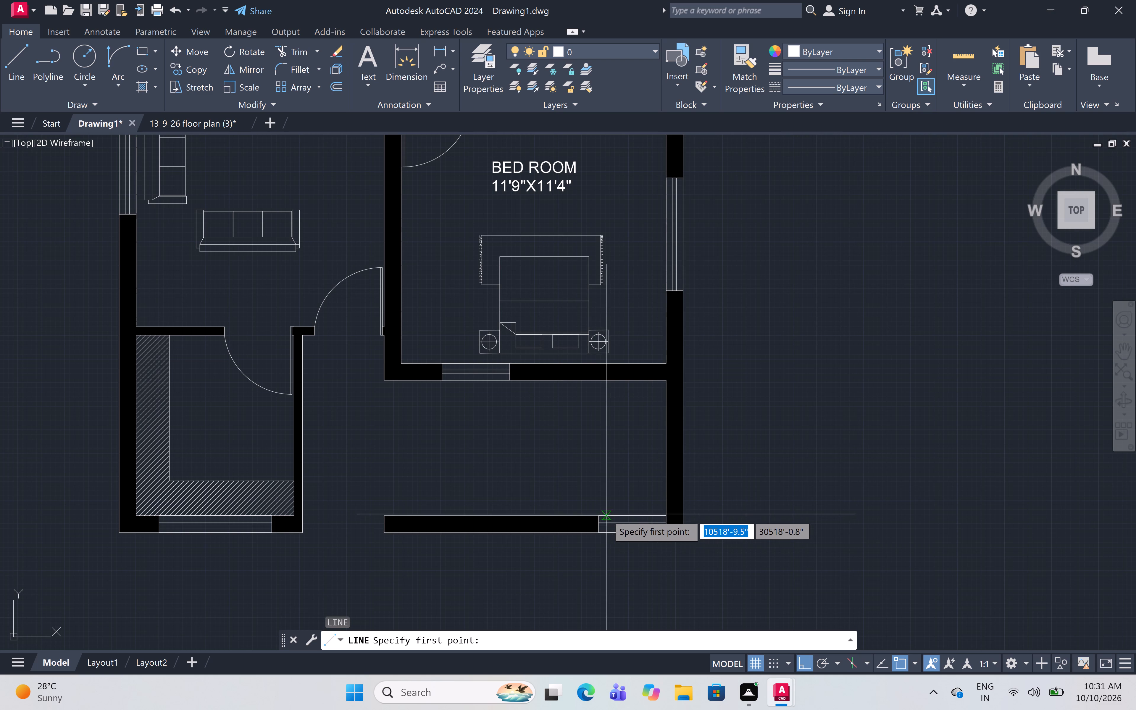
{"action": "left_click", "coordinate": [597, 511]}
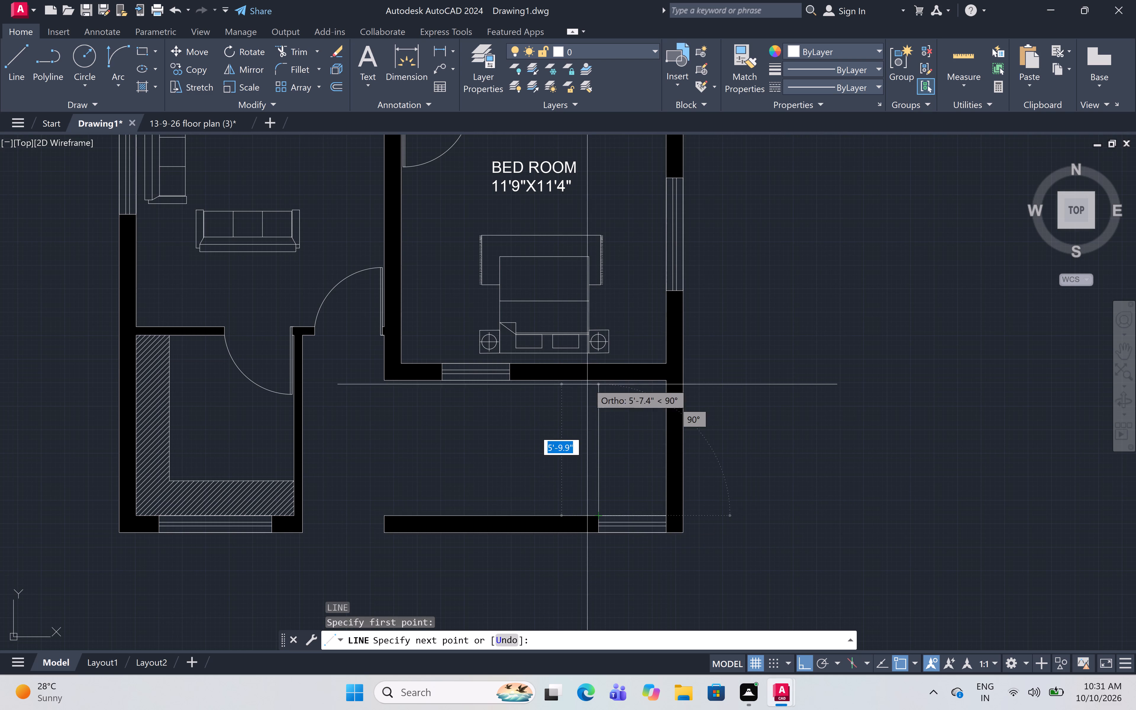
{"action": "left_click", "coordinate": [594, 379]}
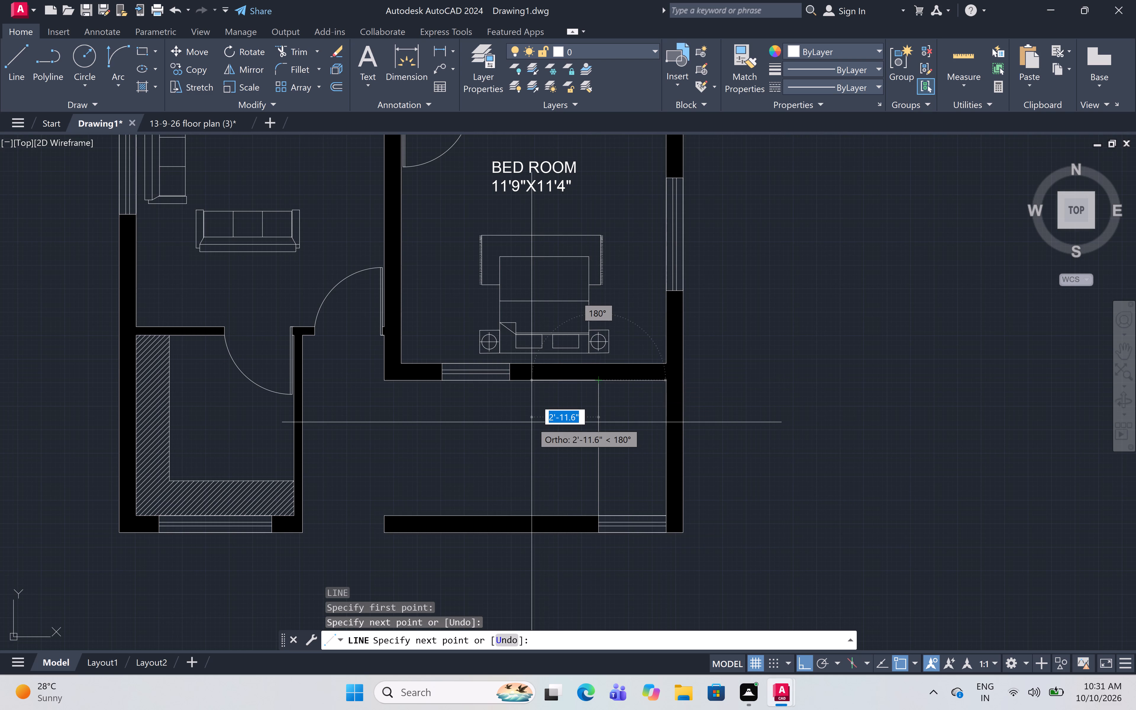
{"action": "key", "text": "Escape"}
Offset the vertical line to the left ten times in succession at 10" spacing to form the stair treads.
{"action": "type", "text": "OFF"}
{"action": "key", "text": "space"}
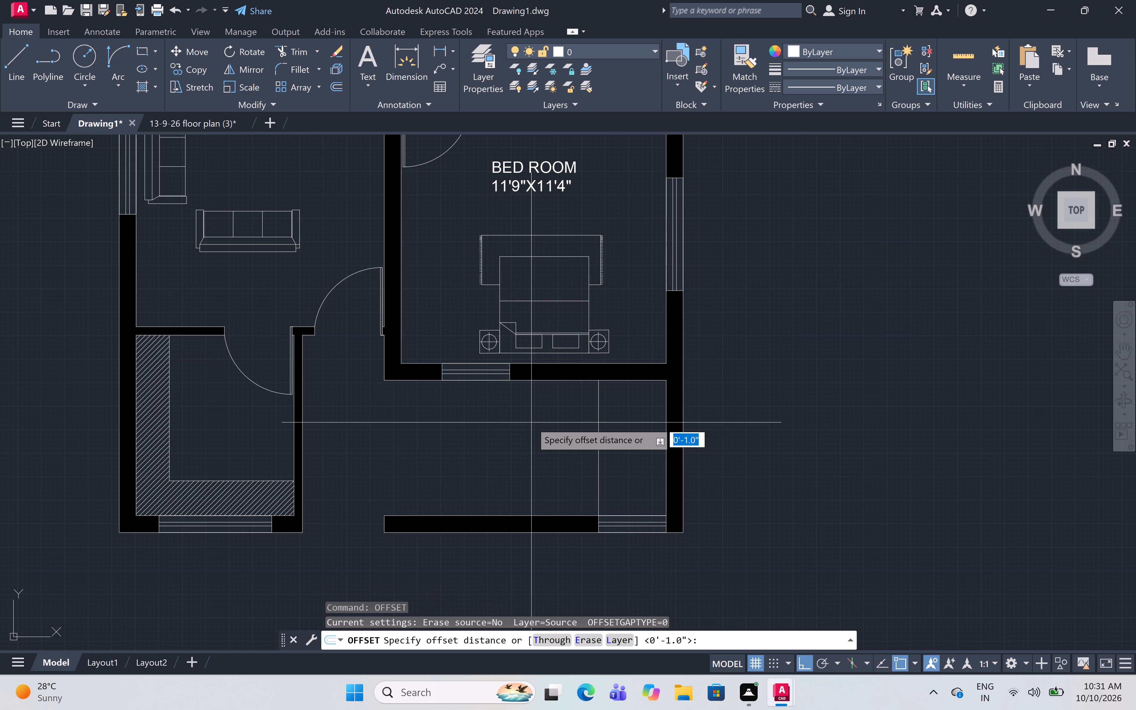
{"action": "key", "text": "1"}
{"action": "type", "text": "0\""}
{"action": "key", "text": "space"}
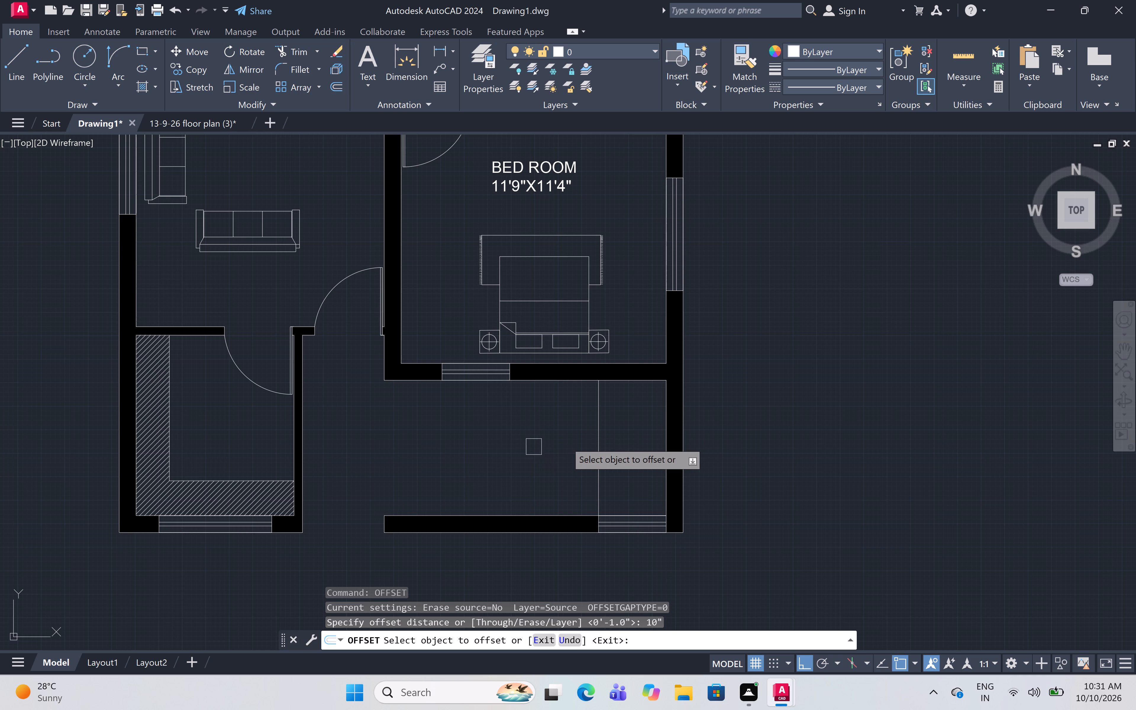
{"action": "left_click", "coordinate": [594, 436]}
{"action": "left_click", "coordinate": [566, 443]}
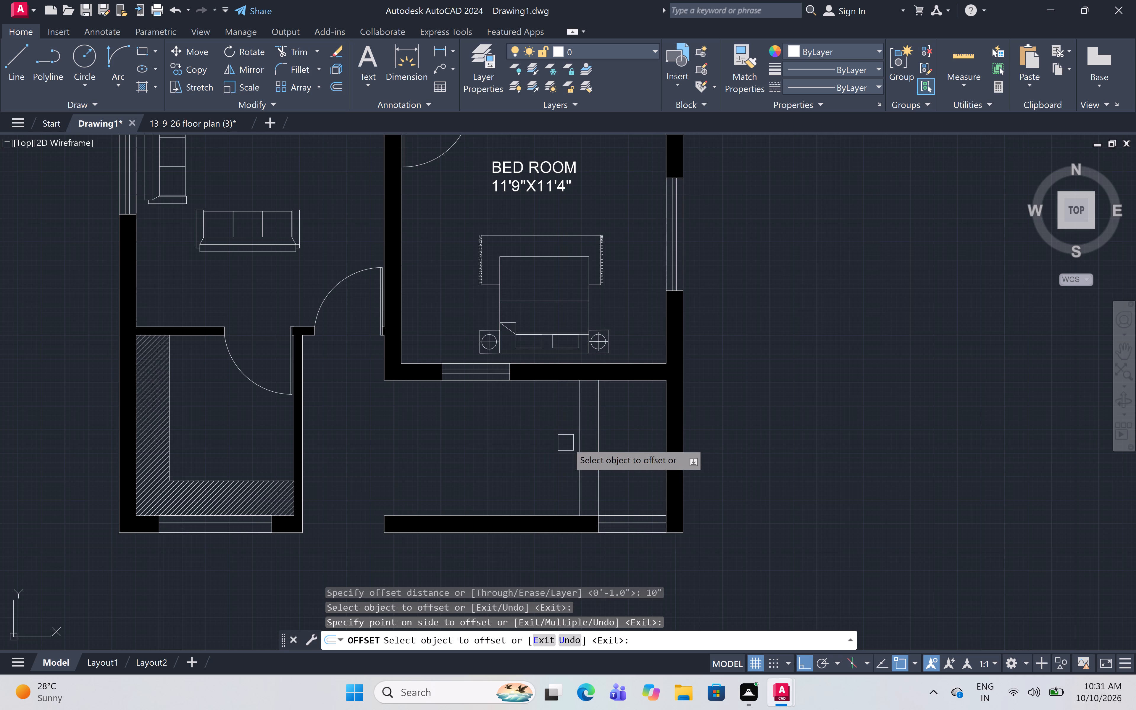
{"action": "left_click", "coordinate": [575, 440]}
{"action": "left_click", "coordinate": [535, 447]}
{"action": "left_click", "coordinate": [556, 460]}
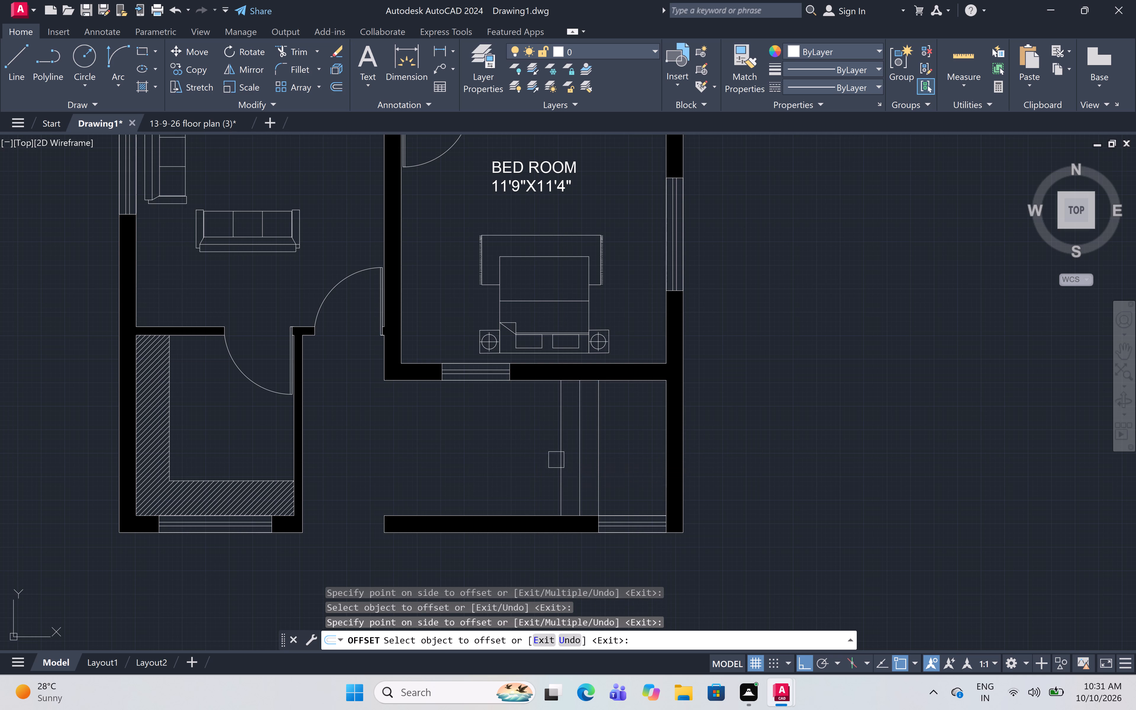
{"action": "left_click", "coordinate": [467, 458]}
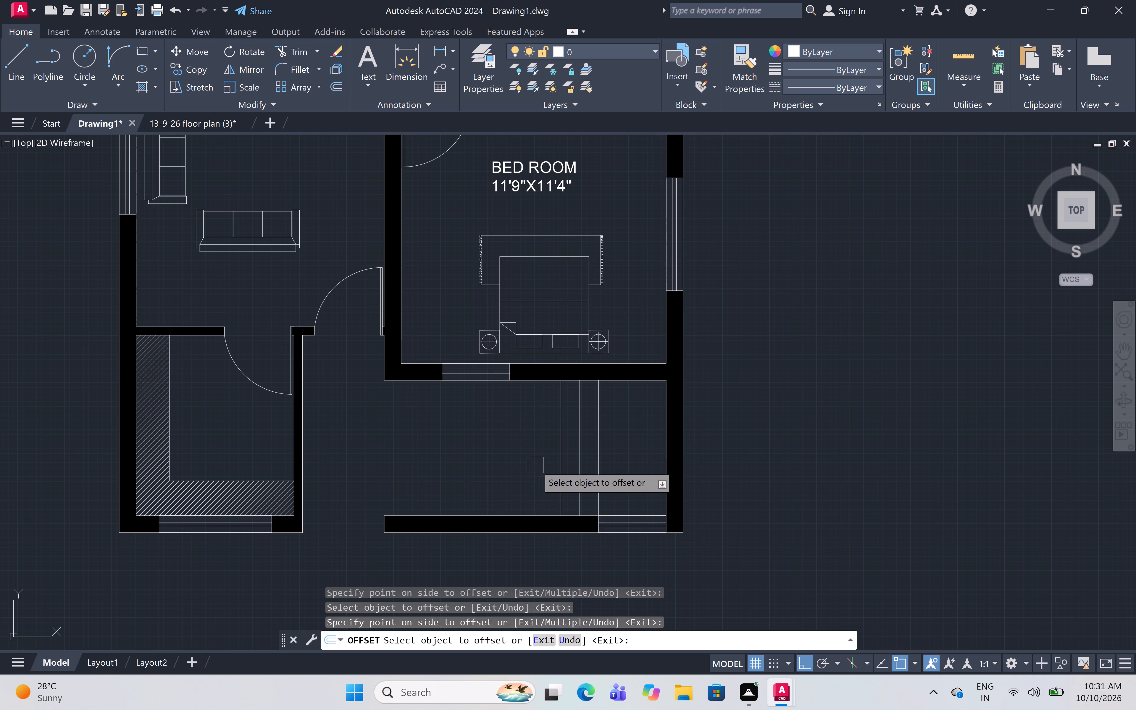
{"action": "left_click", "coordinate": [541, 469]}
{"action": "left_click", "coordinate": [513, 469]}
{"action": "left_click", "coordinate": [525, 450]}
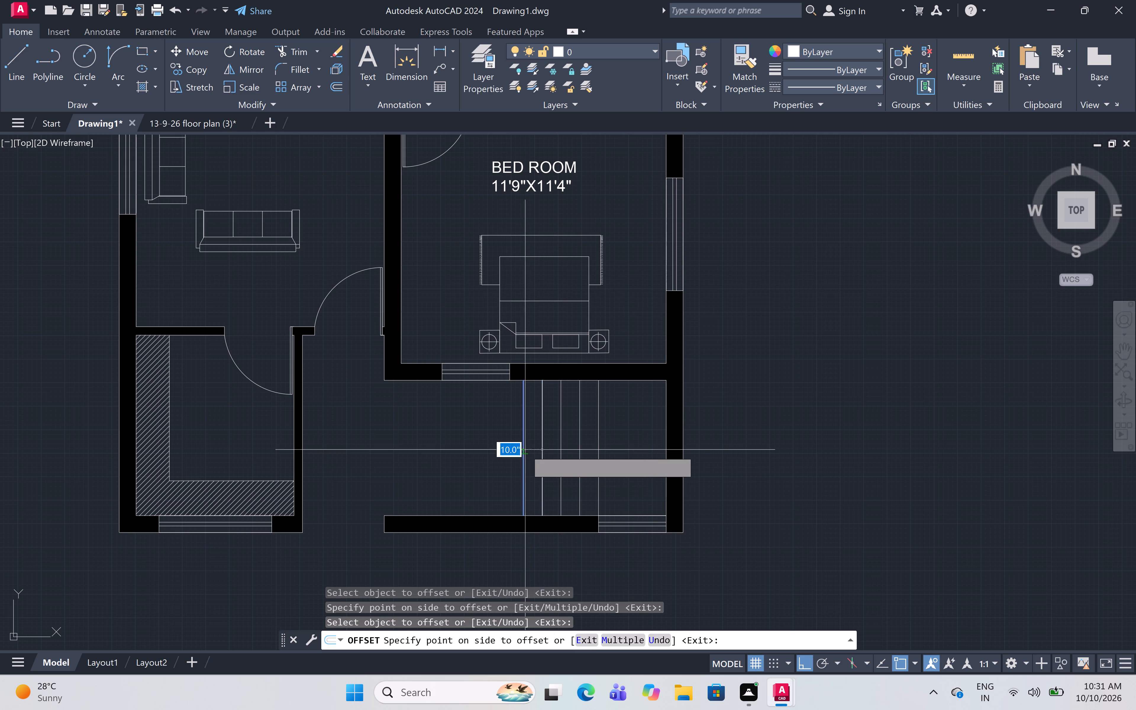
{"action": "left_click", "coordinate": [497, 449]}
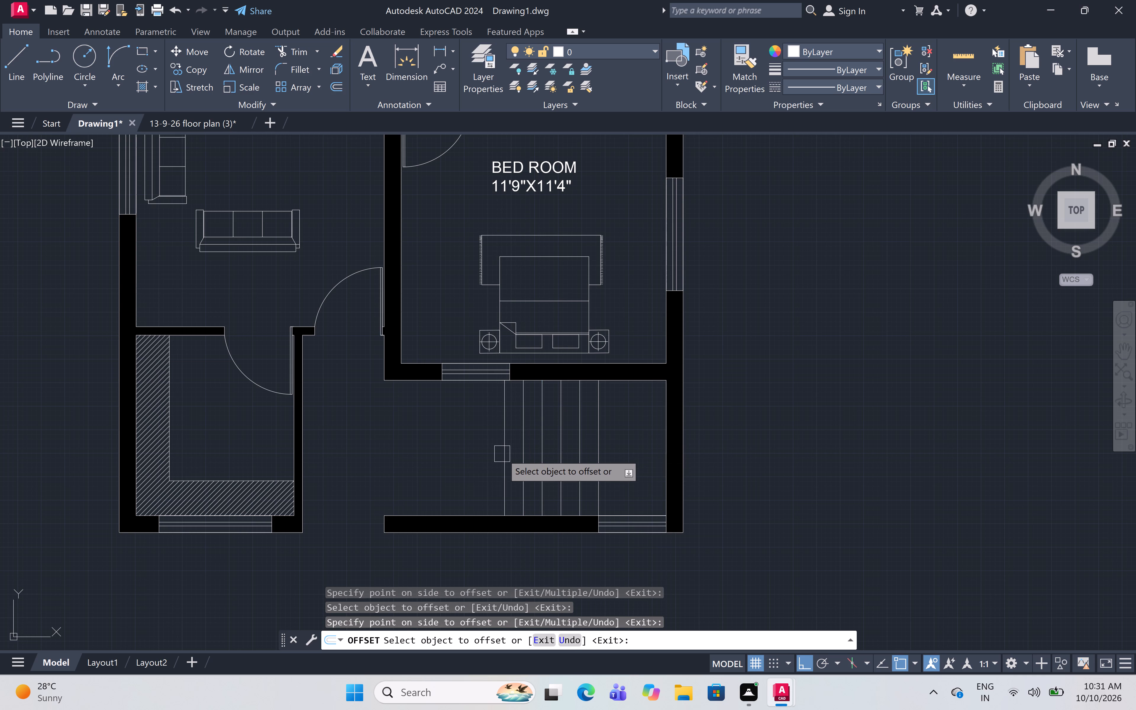
{"action": "left_click", "coordinate": [502, 454]}
{"action": "left_click", "coordinate": [464, 453]}
{"action": "left_click", "coordinate": [485, 455]}
{"action": "left_click", "coordinate": [453, 444]}
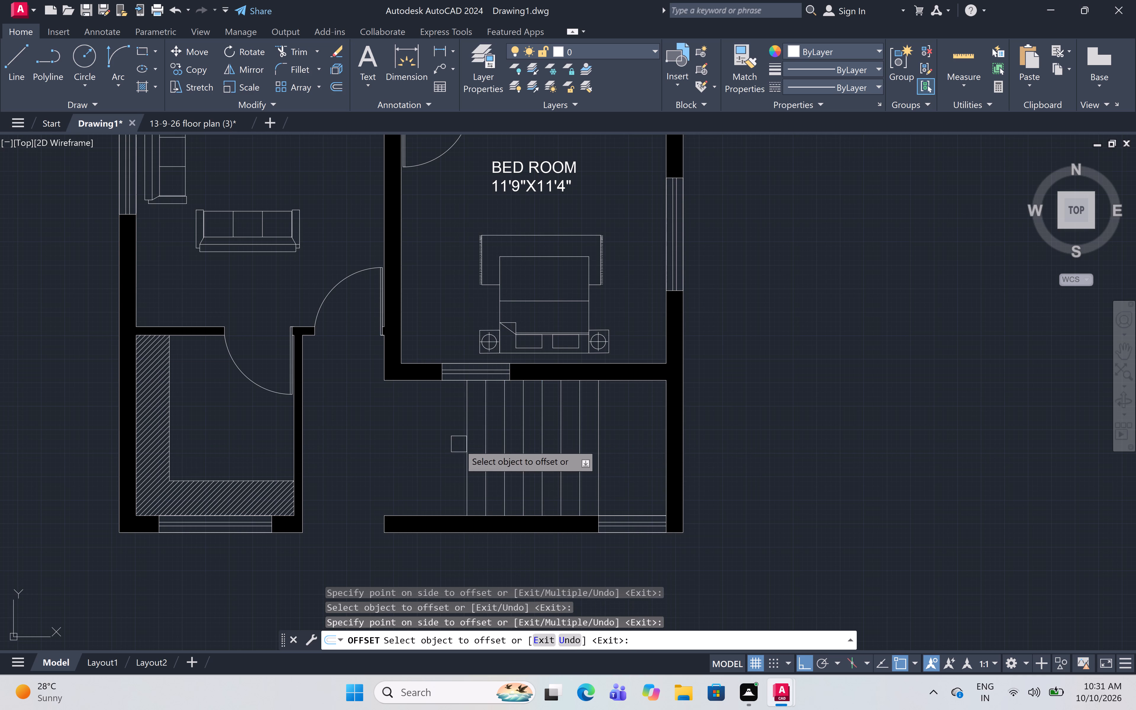
{"action": "left_click", "coordinate": [464, 446]}
{"action": "left_click", "coordinate": [440, 443]}
{"action": "left_click", "coordinate": [453, 443]}
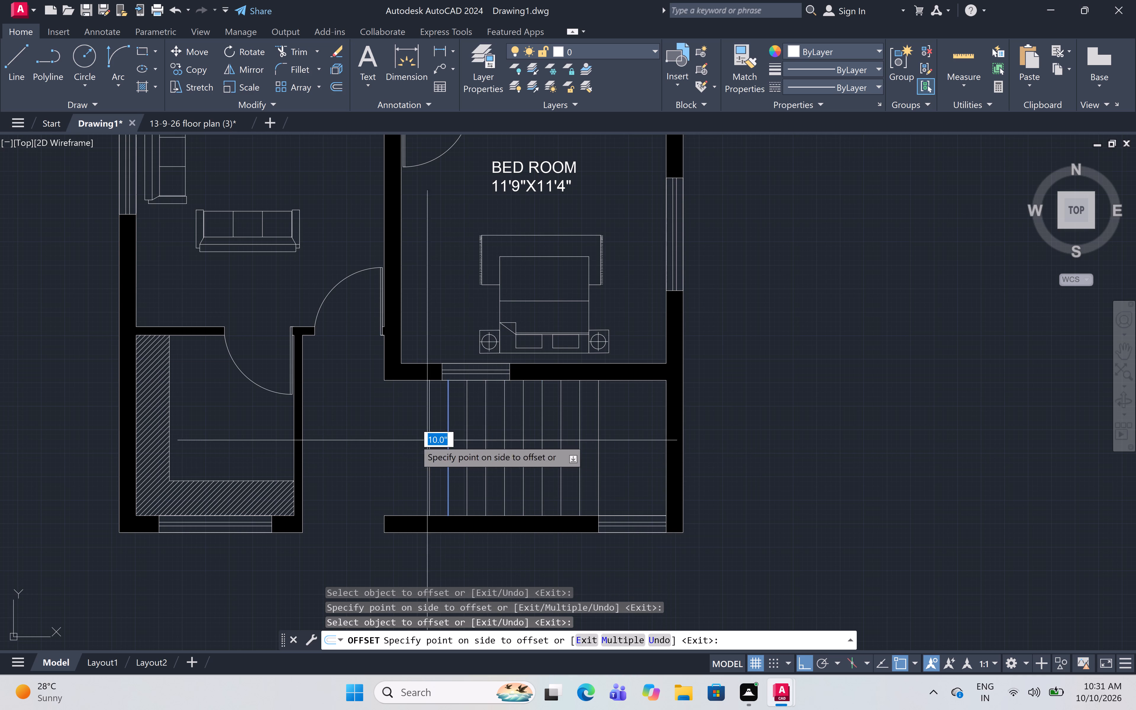
{"action": "left_click", "coordinate": [409, 438]}
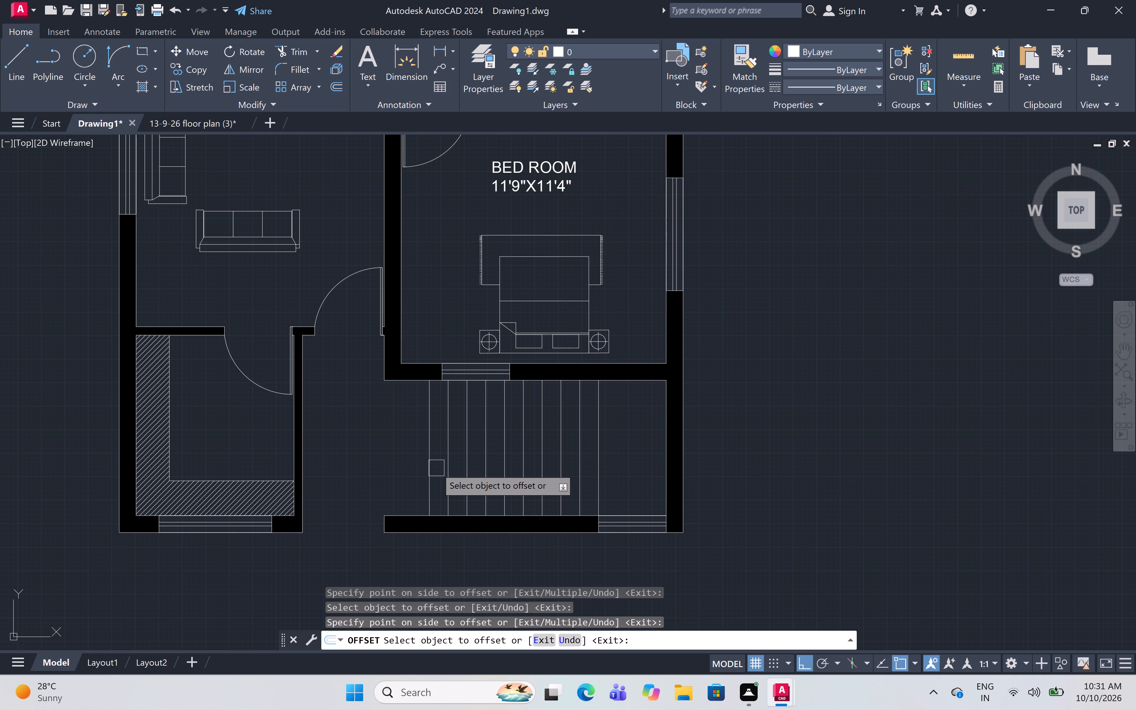
{"action": "left_click", "coordinate": [430, 456]}
{"action": "left_click", "coordinate": [342, 443]}
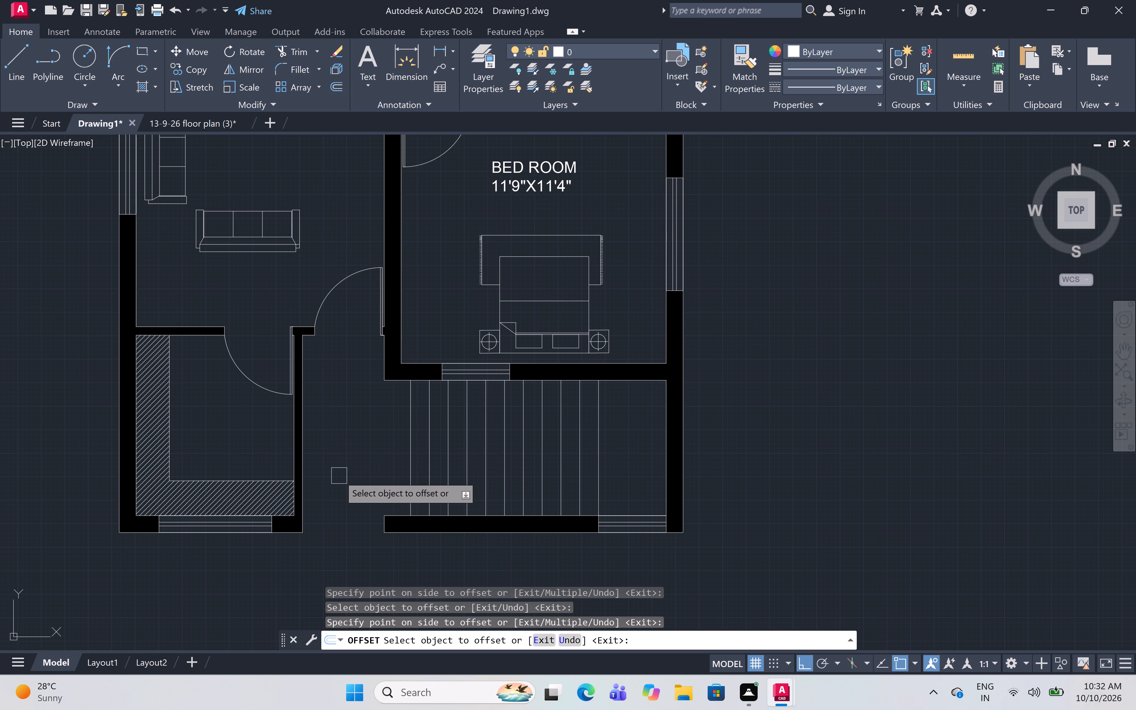
{"action": "key", "text": "Escape"}
Draw an 8'-4" horizontal line through the tread midpoints, from the leftmost tread to the rightmost one.
{"action": "type", "text": "L"}
{"action": "key", "text": "space"}
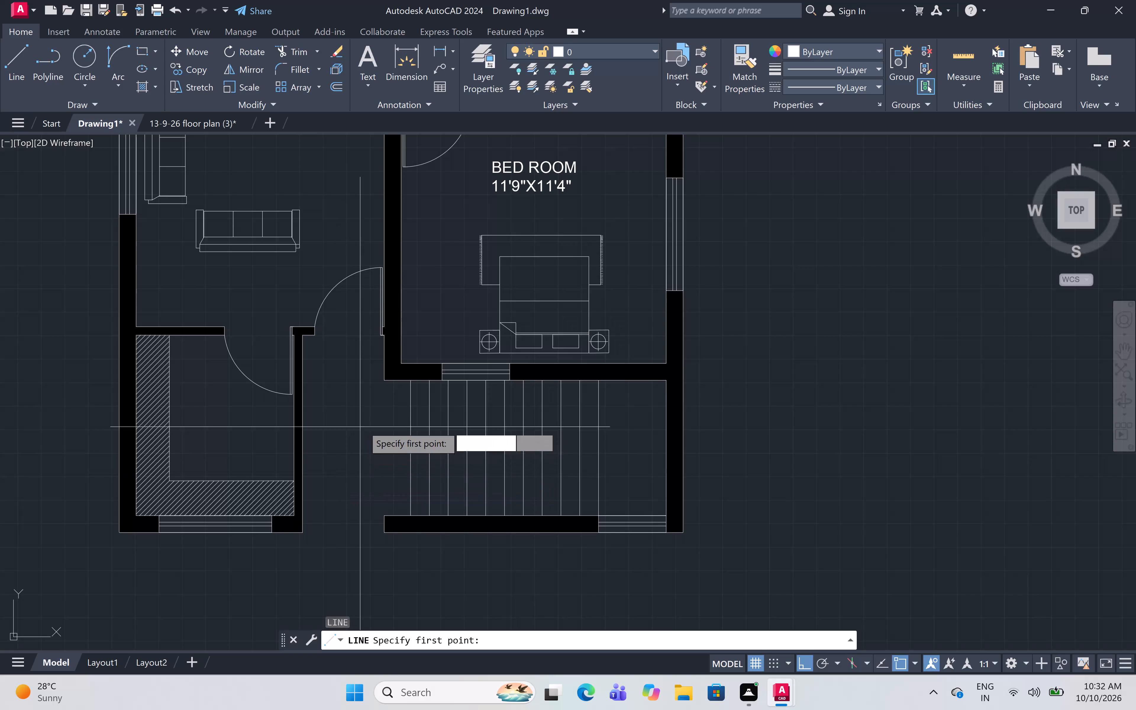
{"action": "left_click", "coordinate": [411, 446]}
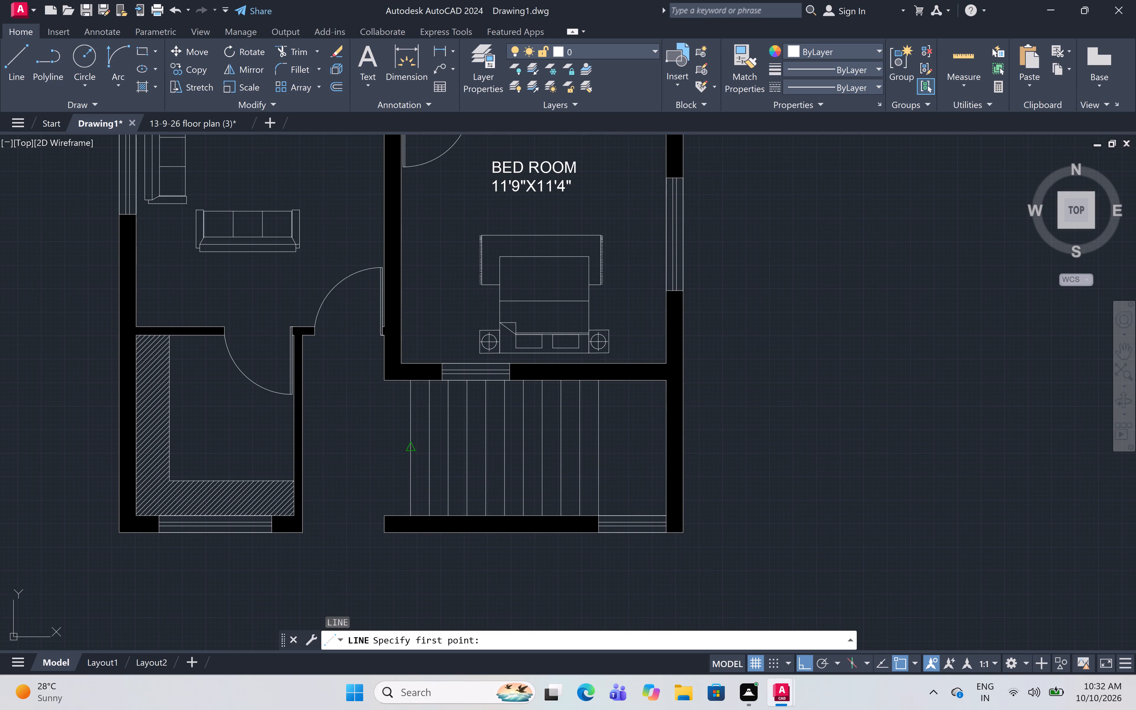
{"action": "left_click", "coordinate": [598, 448]}
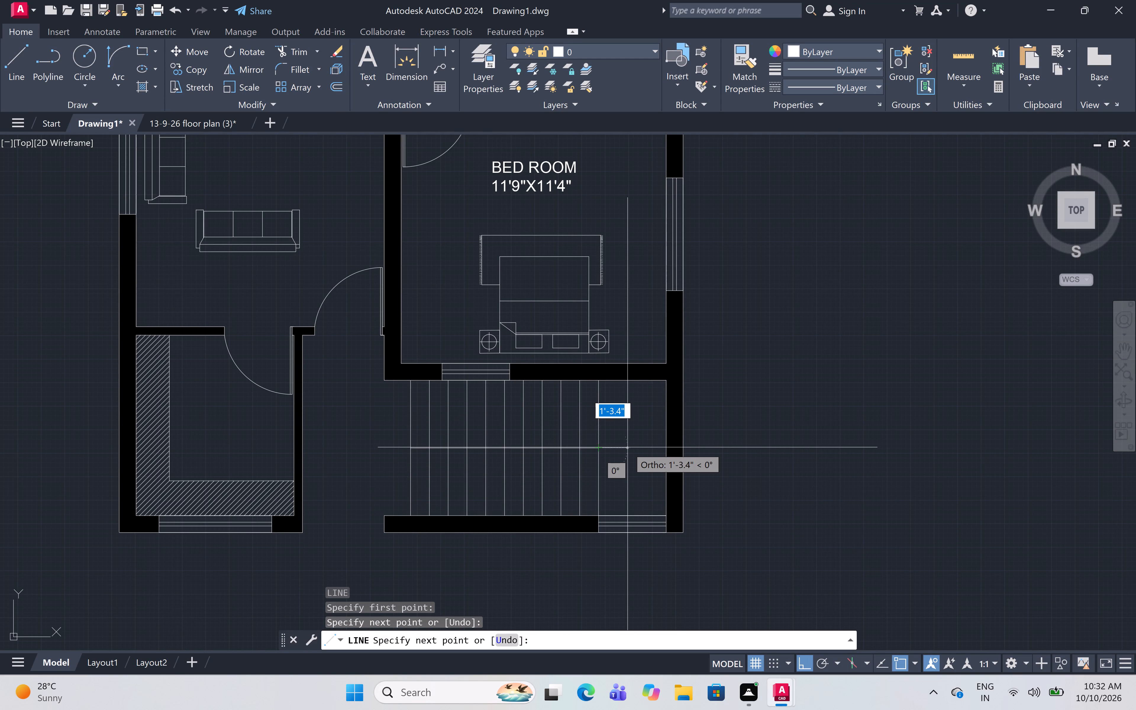
{"action": "key", "text": "Escape"}
Trim away the upper halves of the six leftmost tread lines, above the horizontal centre line.
{"action": "type", "text": "TR"}
{"action": "key", "text": "space"}
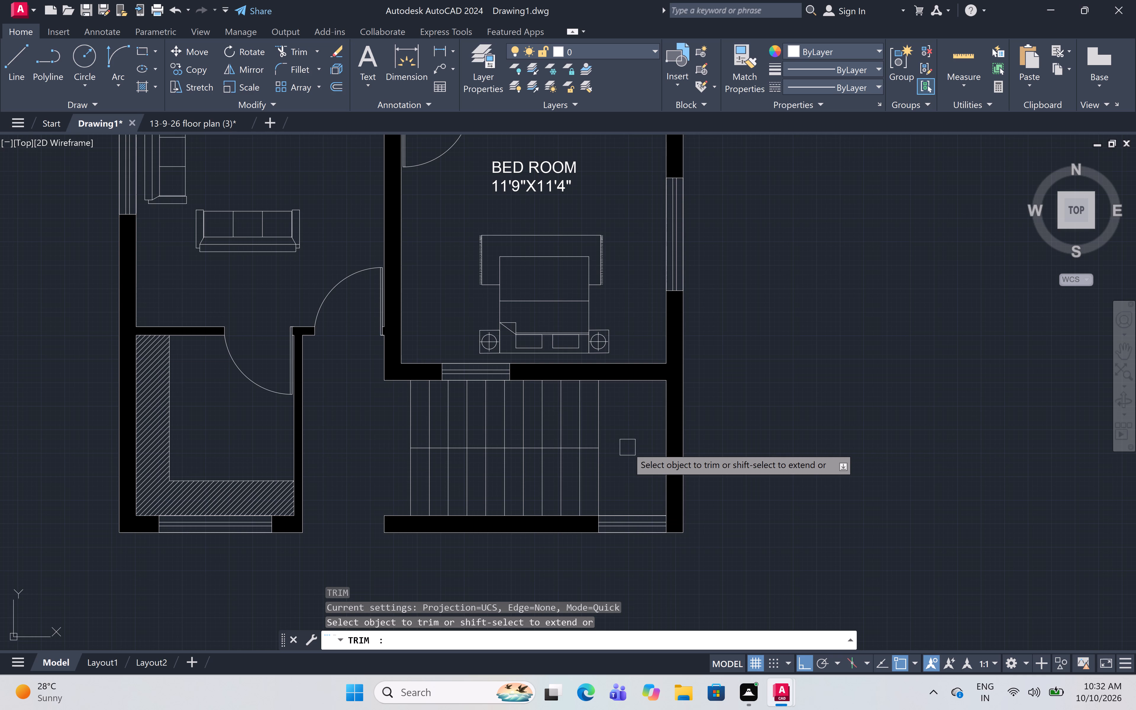
{"action": "left_click", "coordinate": [505, 401]}
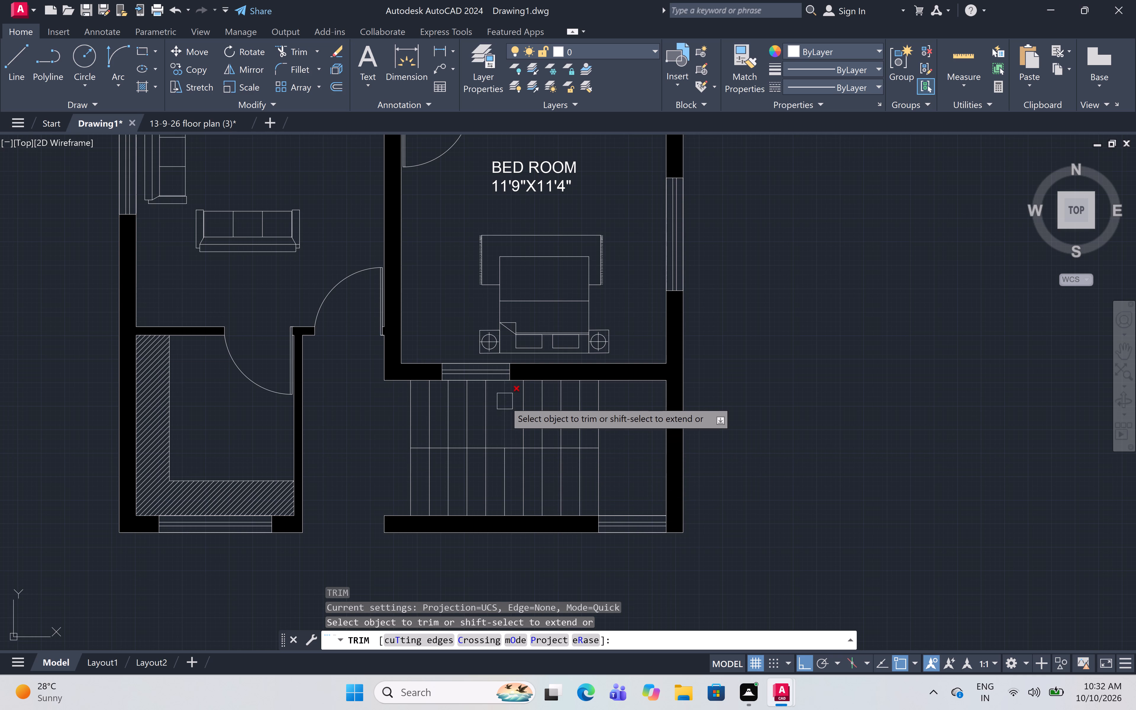
{"action": "left_click", "coordinate": [487, 411]}
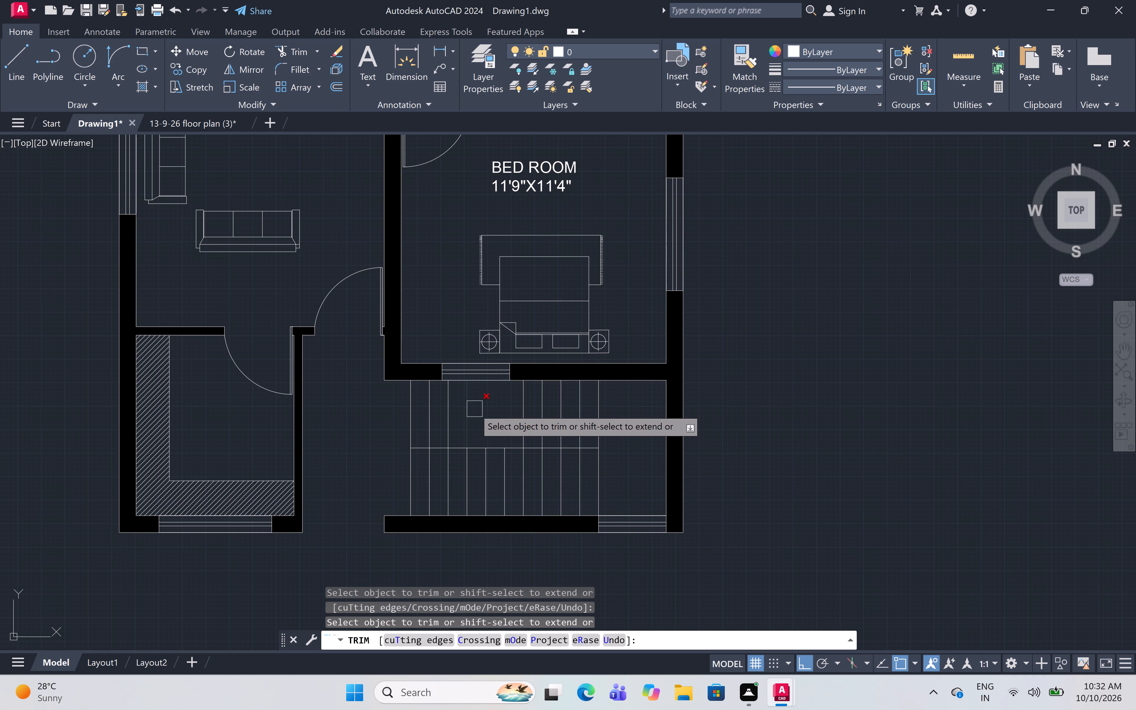
{"action": "left_click", "coordinate": [471, 409]}
{"action": "left_click", "coordinate": [454, 411]}
{"action": "left_click", "coordinate": [430, 416]}
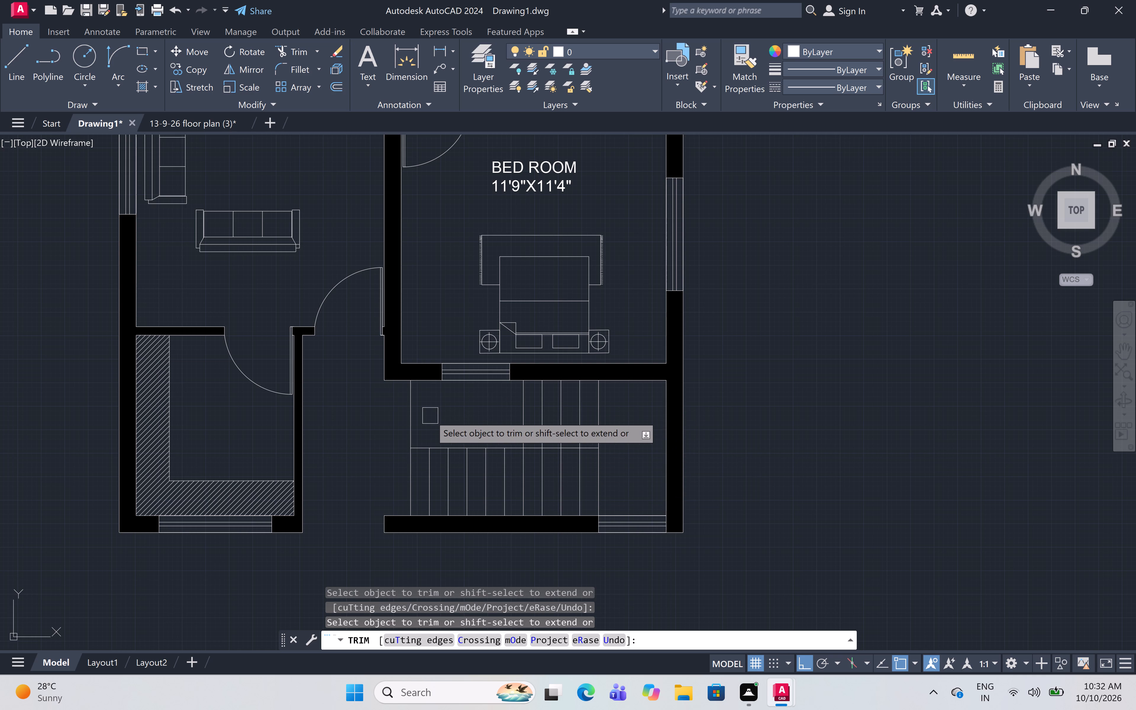
{"action": "left_click", "coordinate": [410, 420]}
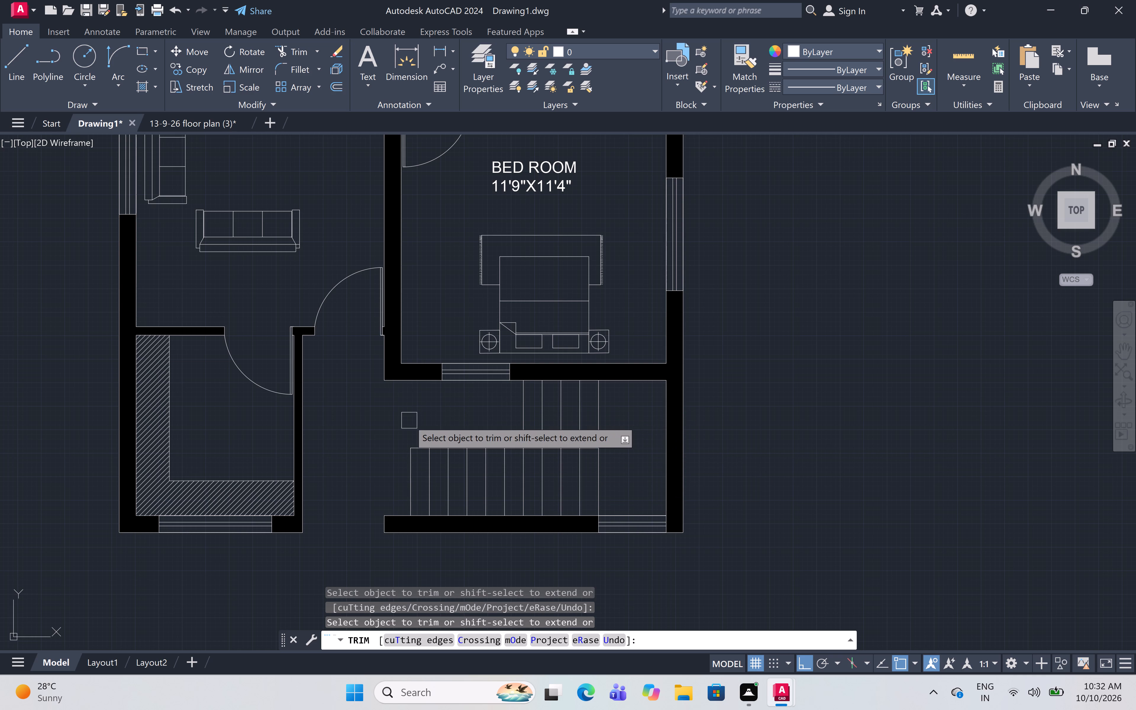
{"action": "key", "text": "Escape"}
Draw a horizontal line through the midpoints of the lower flight's treads, from the leftmost tread to the rightmost one.
{"action": "type", "text": "L"}
{"action": "key", "text": "space"}
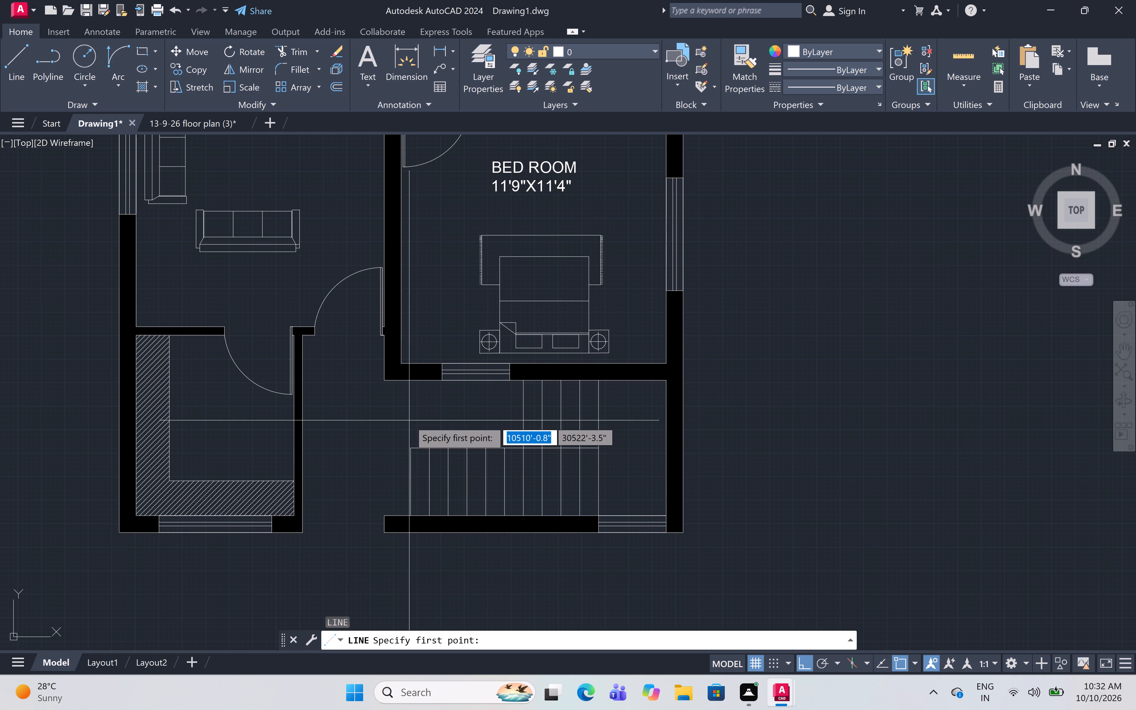
{"action": "left_click", "coordinate": [410, 480]}
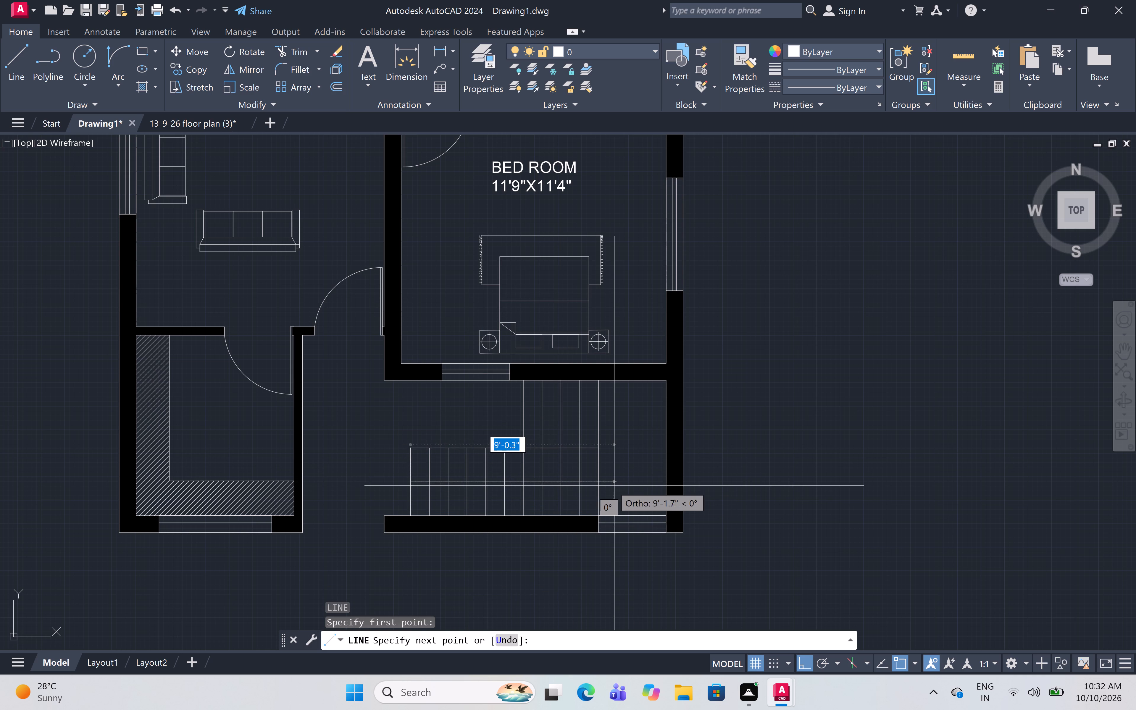
{"action": "left_click", "coordinate": [599, 479]}
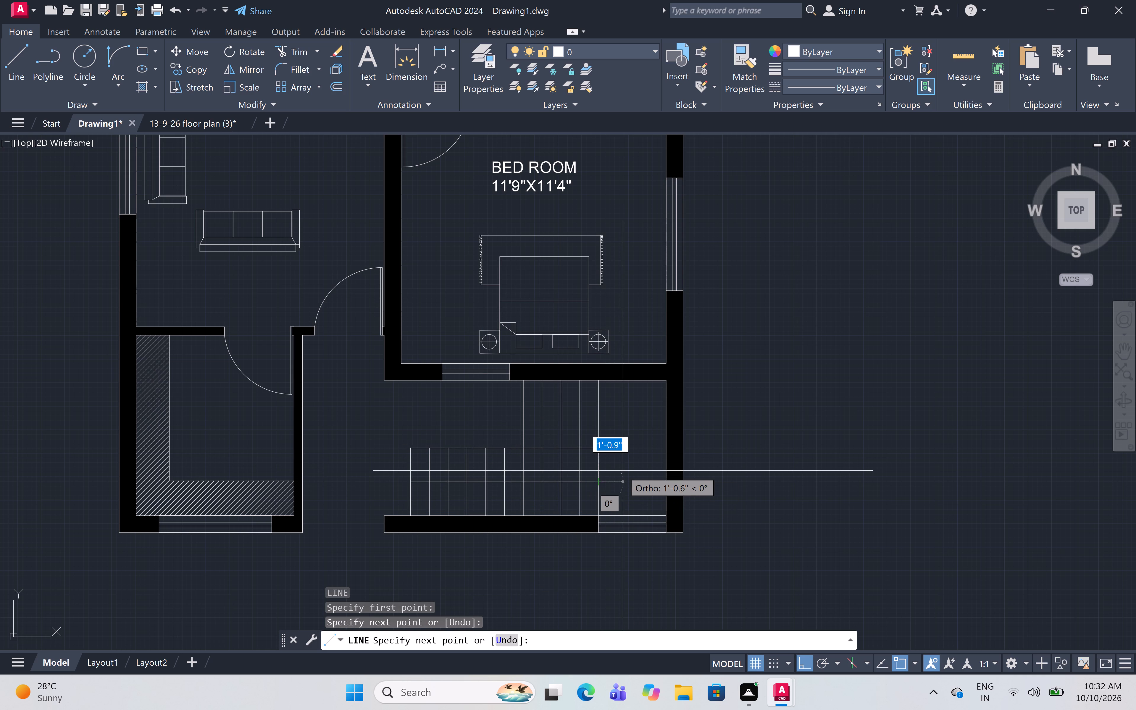
{"action": "key", "text": "space"}
Draw a 3'-4" horizontal line through the midpoints of the upper flight's treads, from the rightmost tread to the flight's leftmost one.
{"action": "key", "text": "space"}
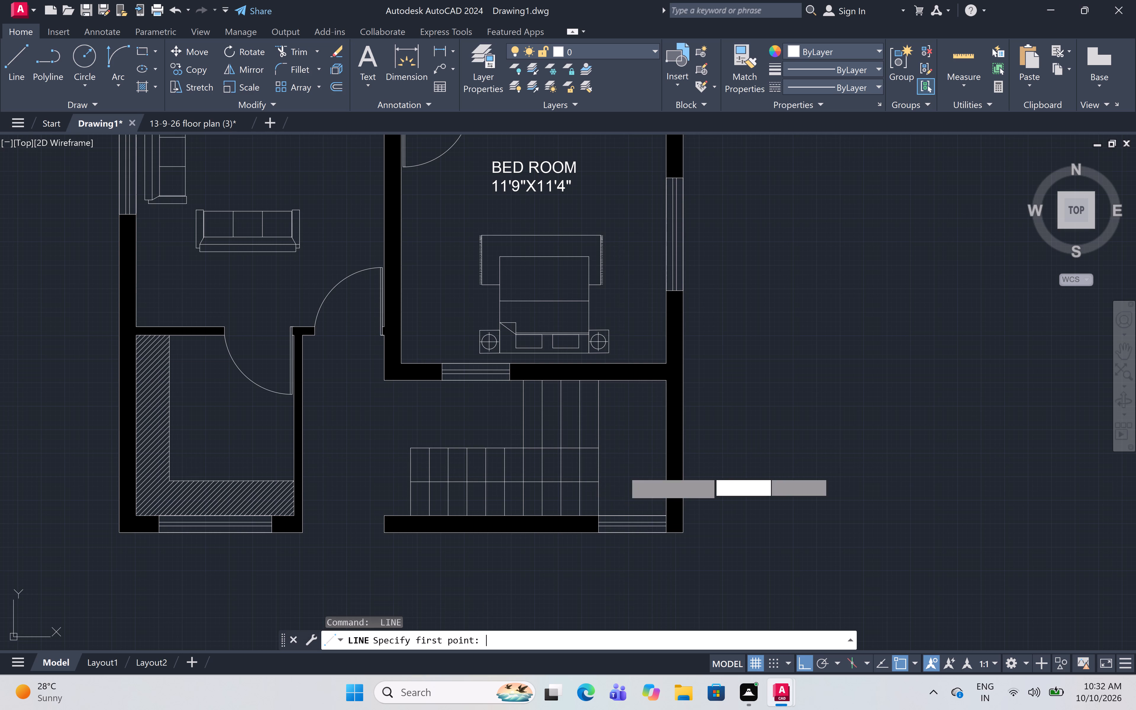
{"action": "left_click", "coordinate": [598, 414]}
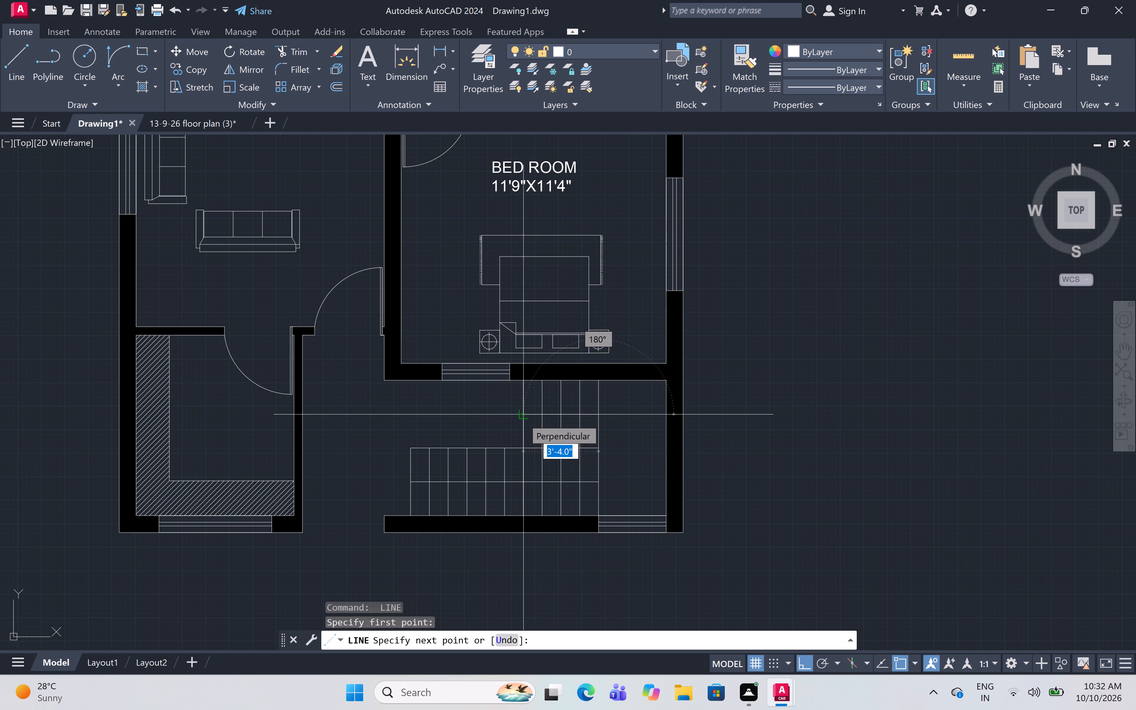
{"action": "scroll", "coordinate": [523, 419], "scroll_direction": "up", "scroll_amount": 4}
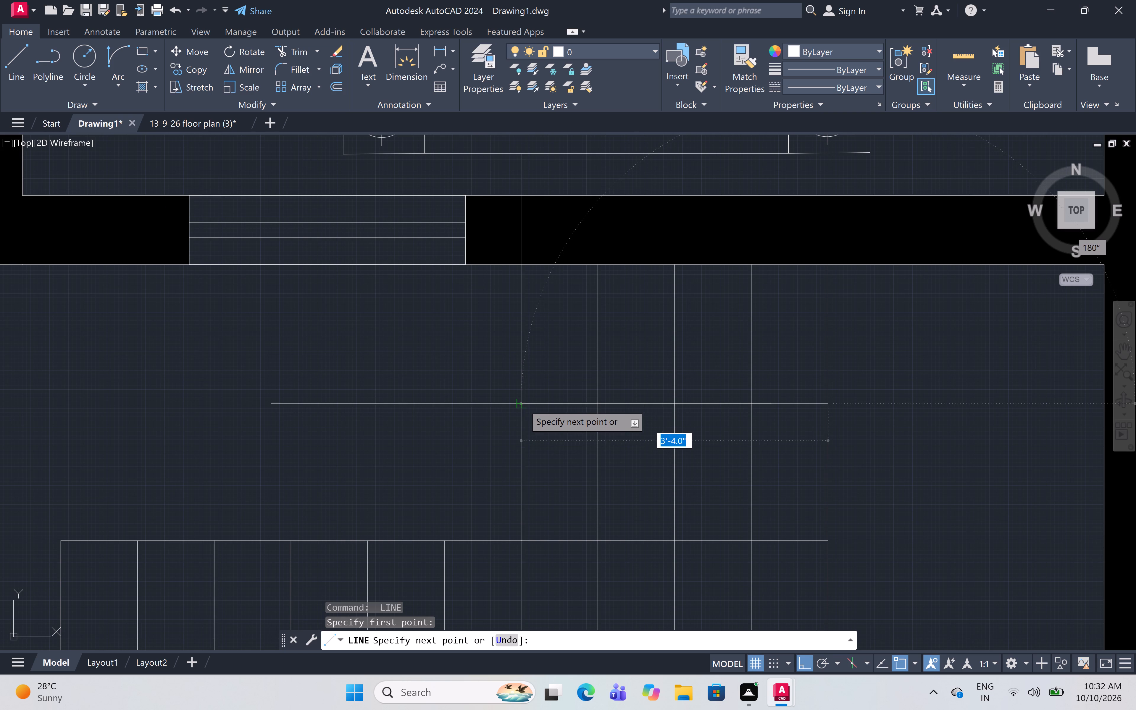
{"action": "left_click", "coordinate": [523, 404]}
{"action": "key", "text": "Escape"}
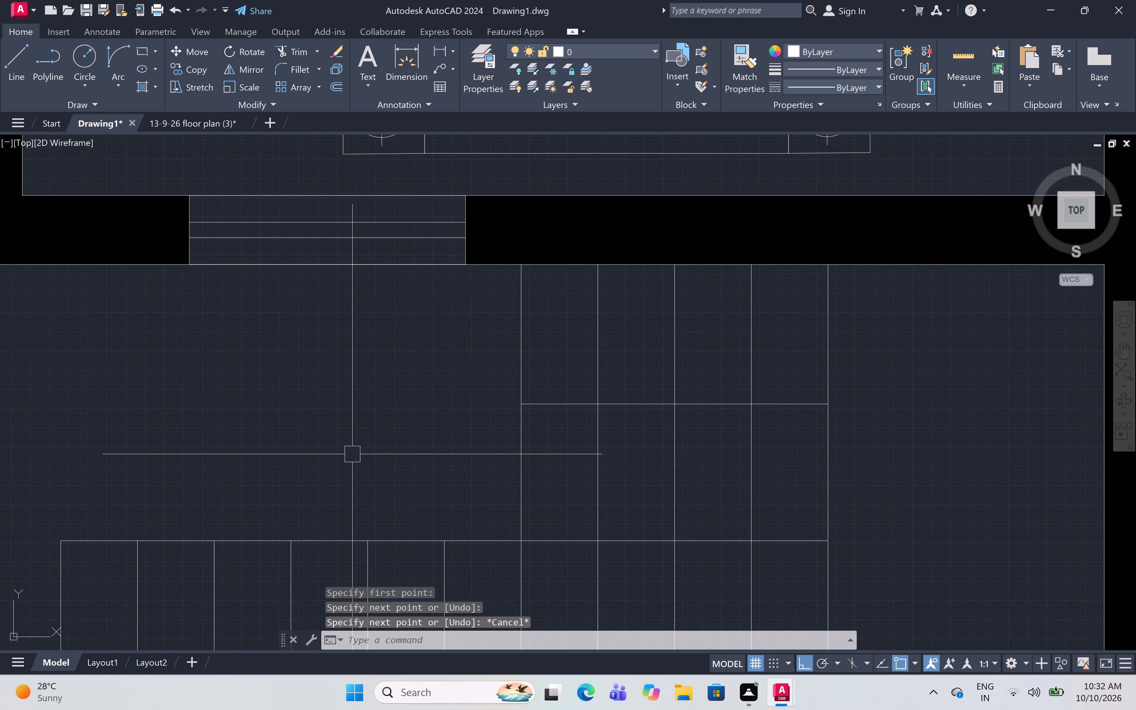
Join the right ends of the two flight centre lines with a Start, End, Direction arc bulging horizontally into the landing.
{"action": "scroll", "coordinate": [362, 356], "scroll_direction": "down", "scroll_amount": 4}
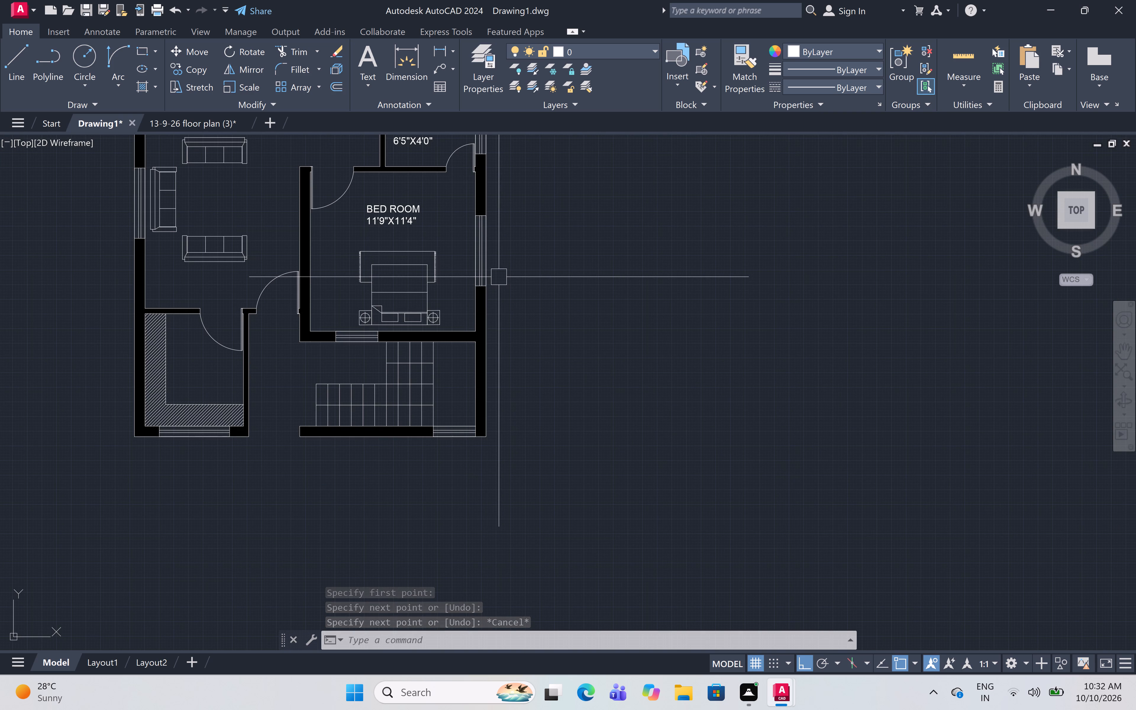
{"action": "scroll", "coordinate": [409, 359], "scroll_direction": "up", "scroll_amount": 2}
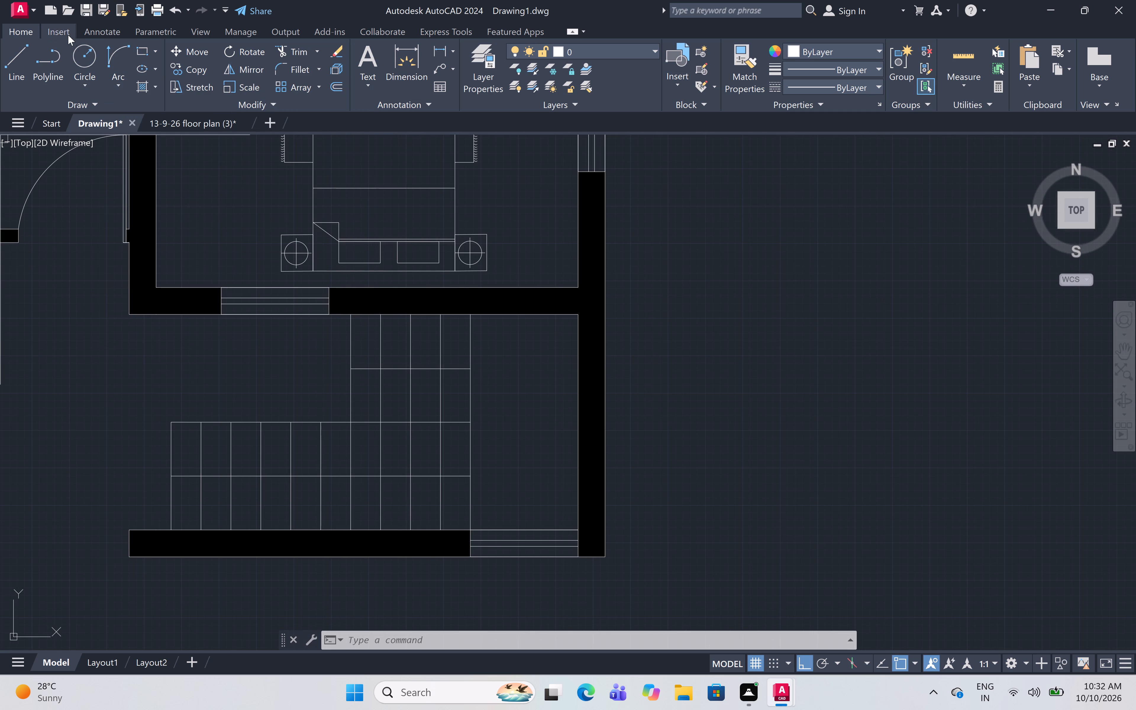
{"action": "left_click", "coordinate": [119, 80]}
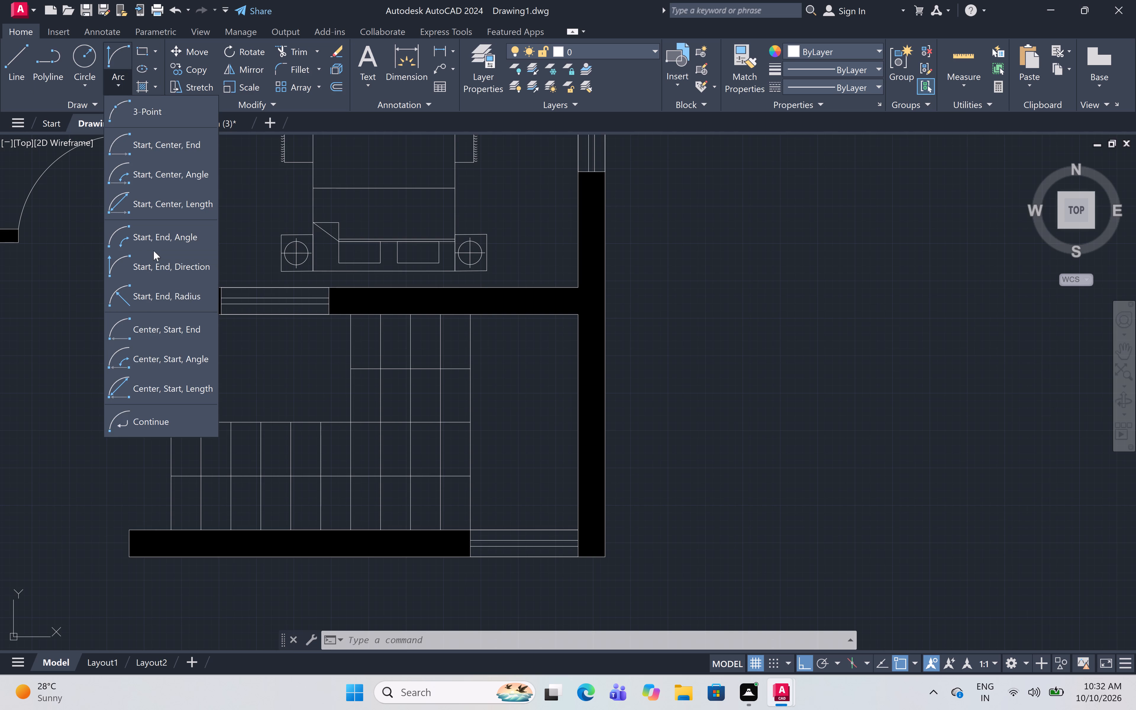
{"action": "left_click", "coordinate": [153, 265]}
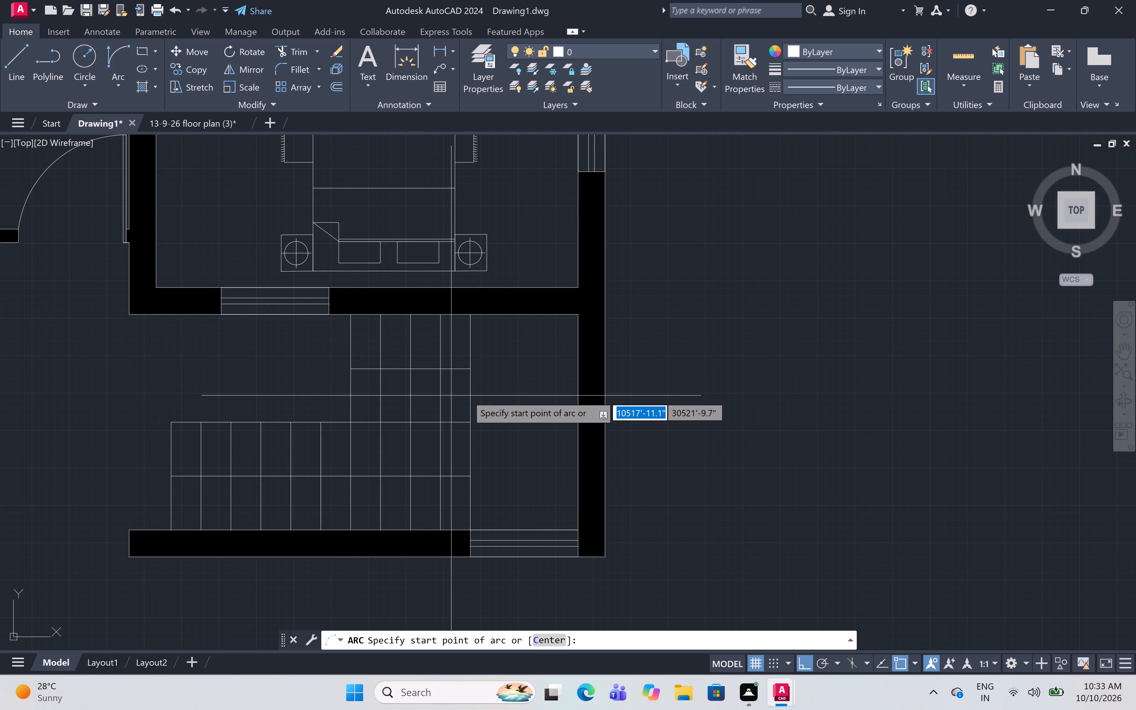
{"action": "left_click", "coordinate": [472, 368]}
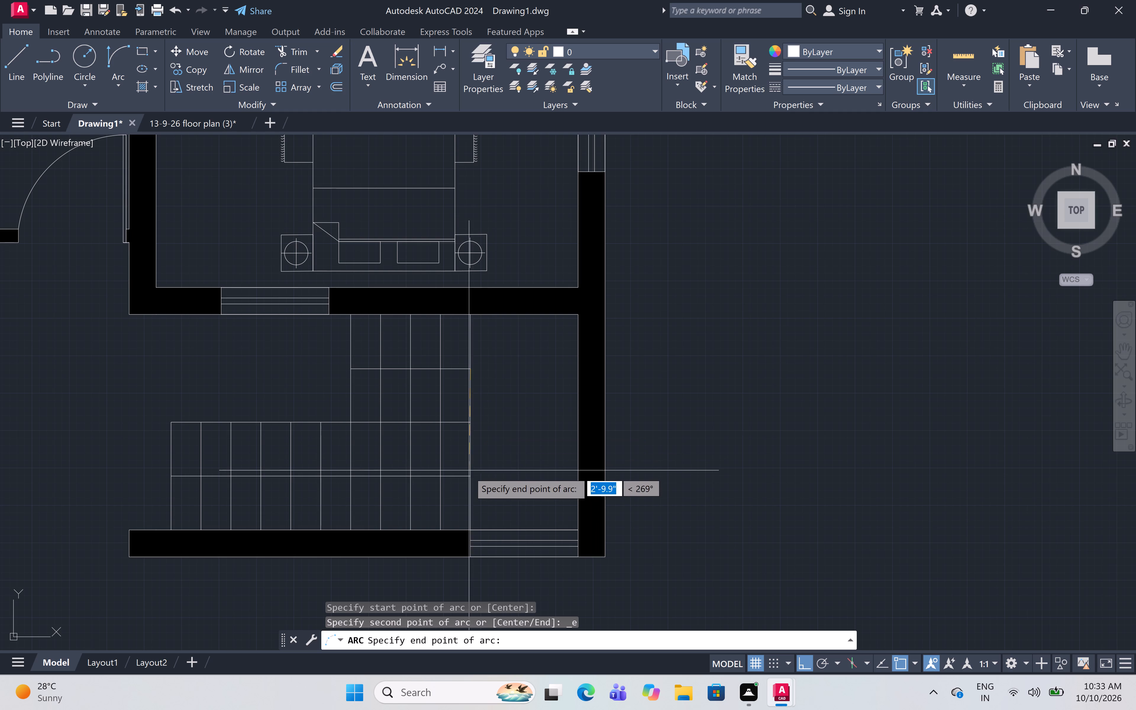
{"action": "left_click", "coordinate": [468, 474]}
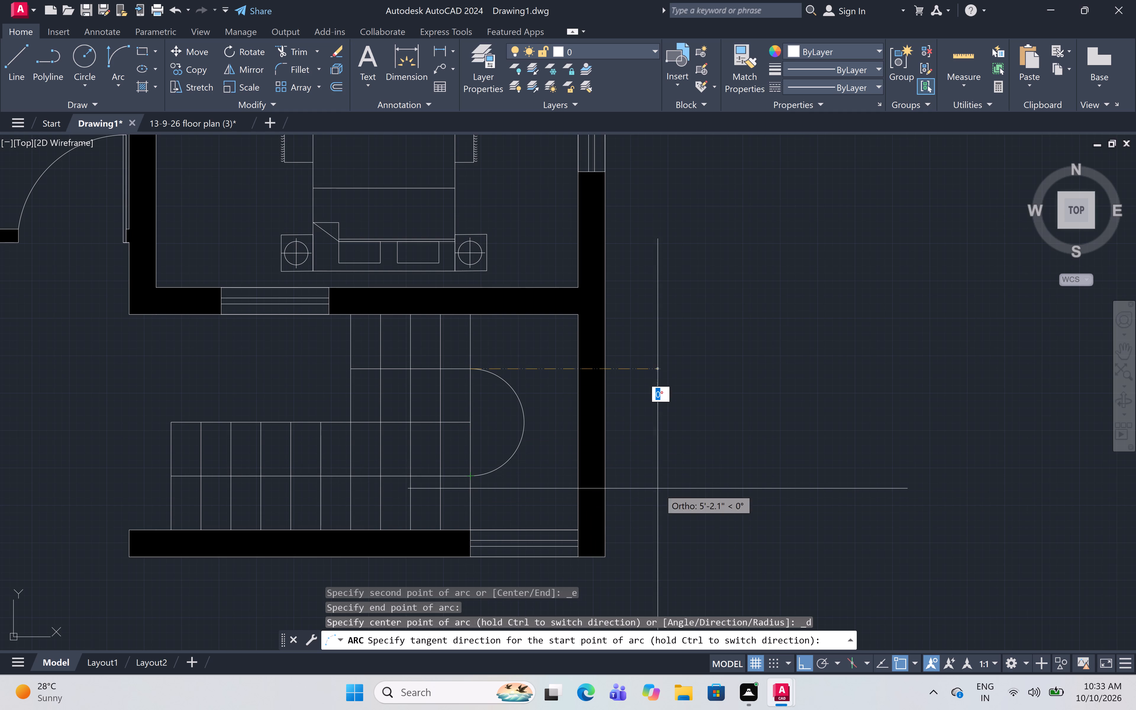
{"action": "left_click", "coordinate": [856, 472]}
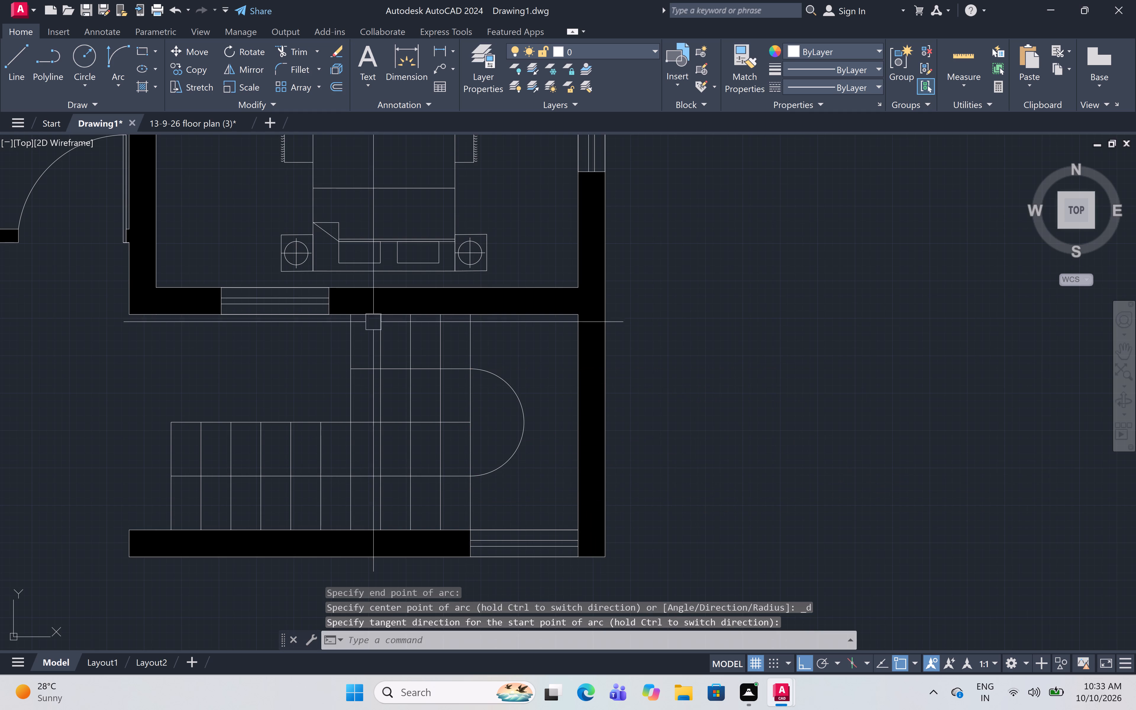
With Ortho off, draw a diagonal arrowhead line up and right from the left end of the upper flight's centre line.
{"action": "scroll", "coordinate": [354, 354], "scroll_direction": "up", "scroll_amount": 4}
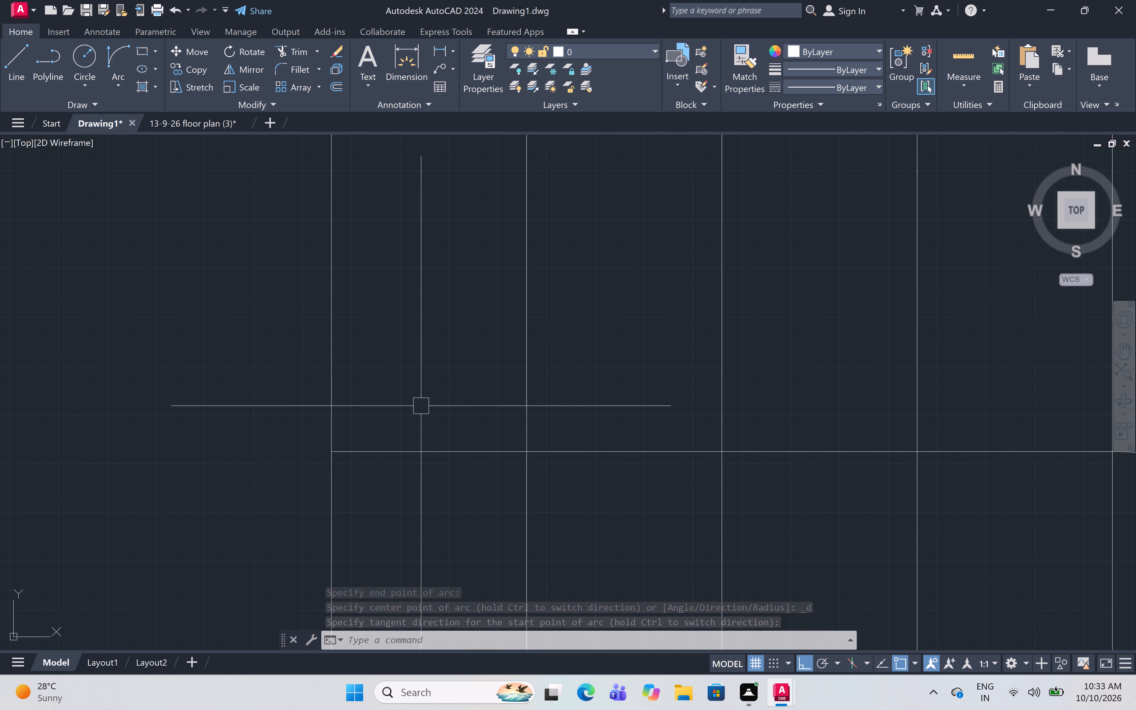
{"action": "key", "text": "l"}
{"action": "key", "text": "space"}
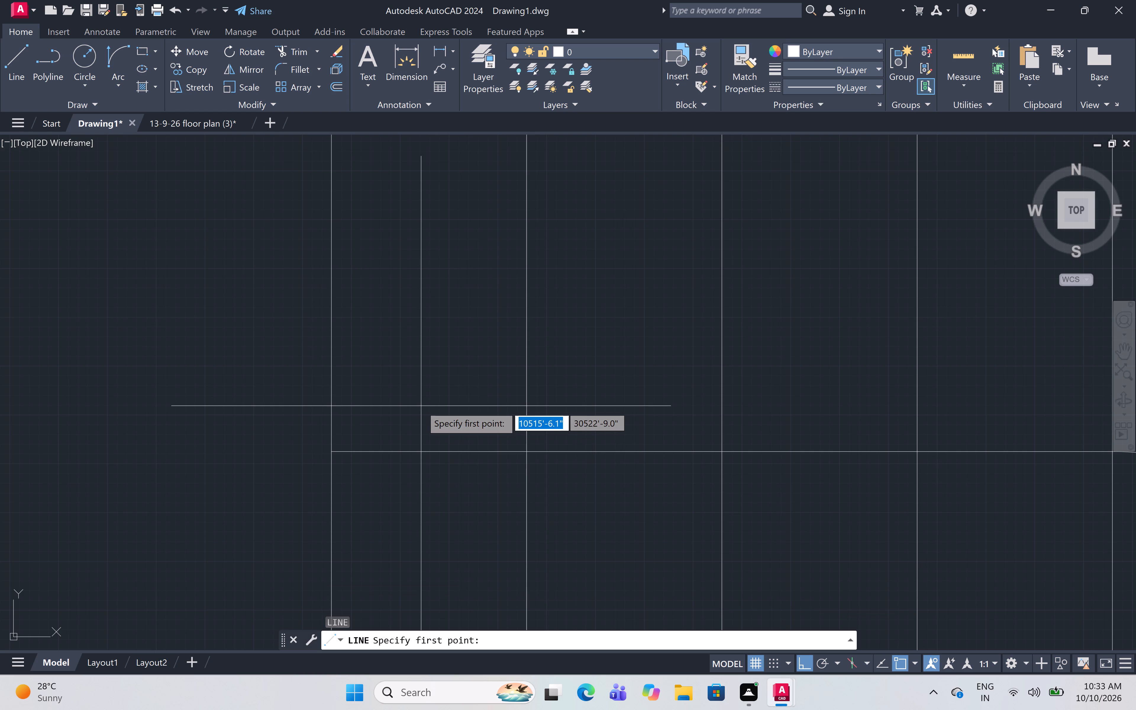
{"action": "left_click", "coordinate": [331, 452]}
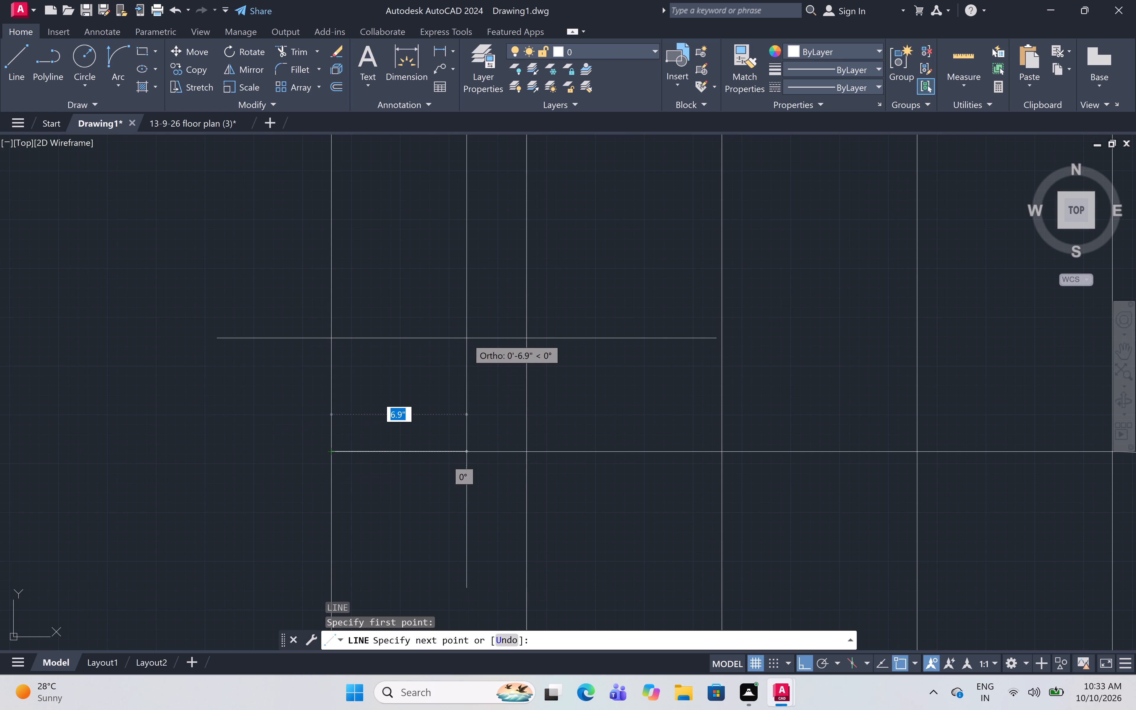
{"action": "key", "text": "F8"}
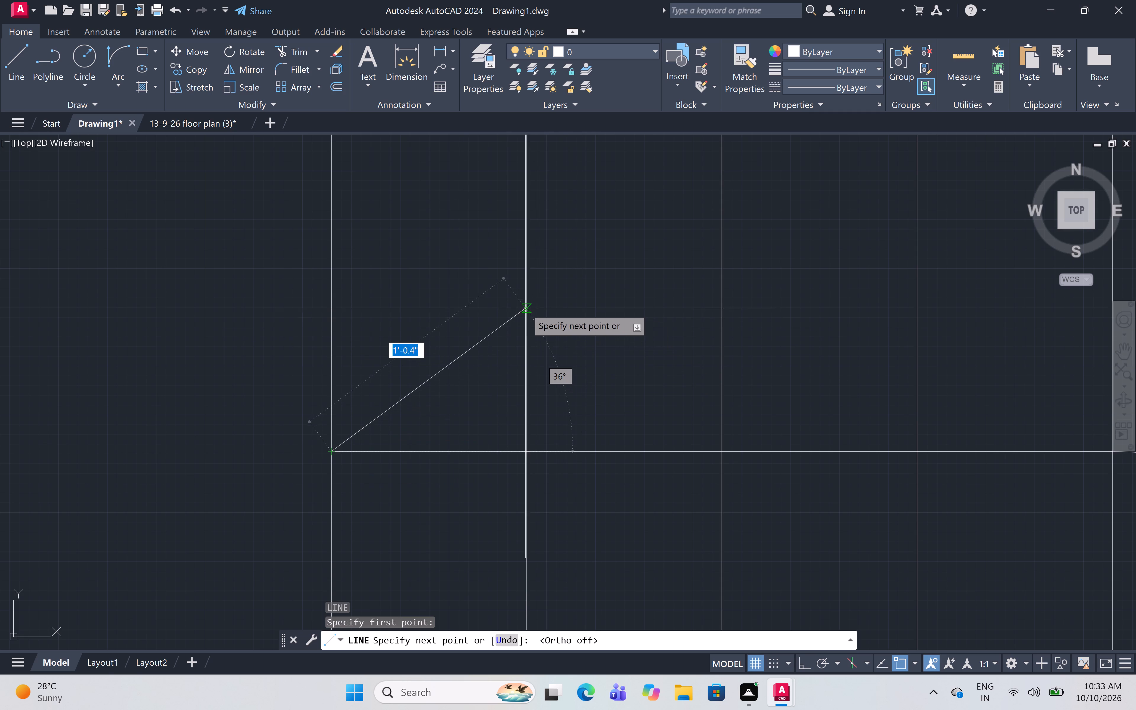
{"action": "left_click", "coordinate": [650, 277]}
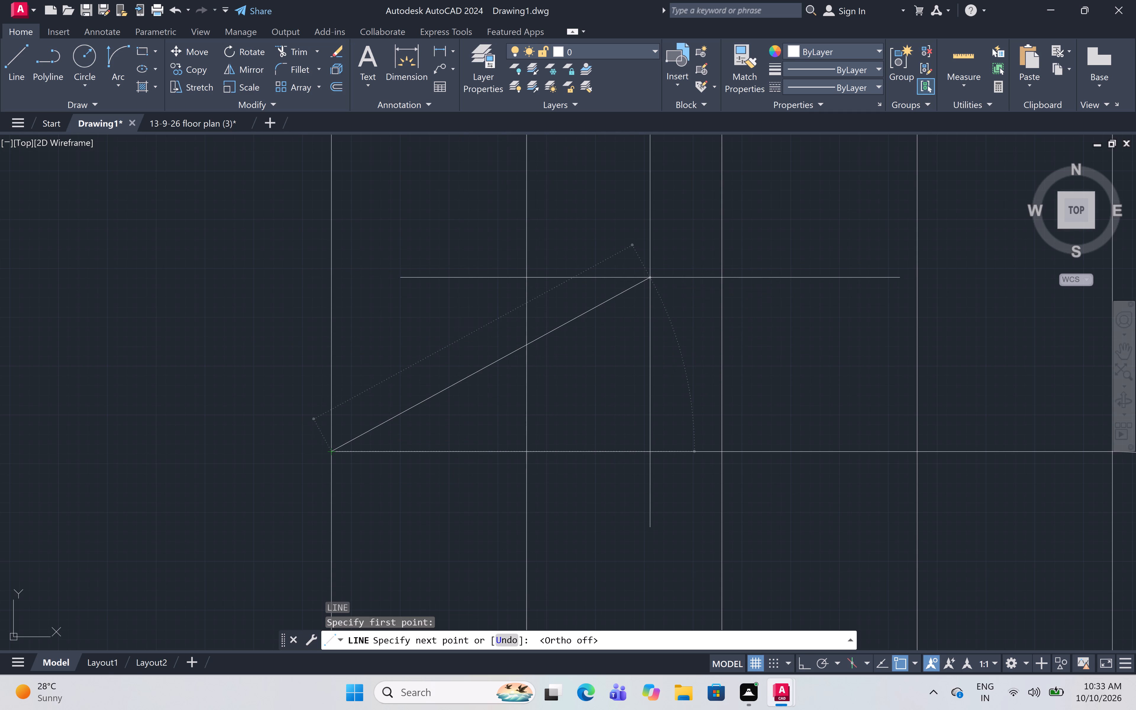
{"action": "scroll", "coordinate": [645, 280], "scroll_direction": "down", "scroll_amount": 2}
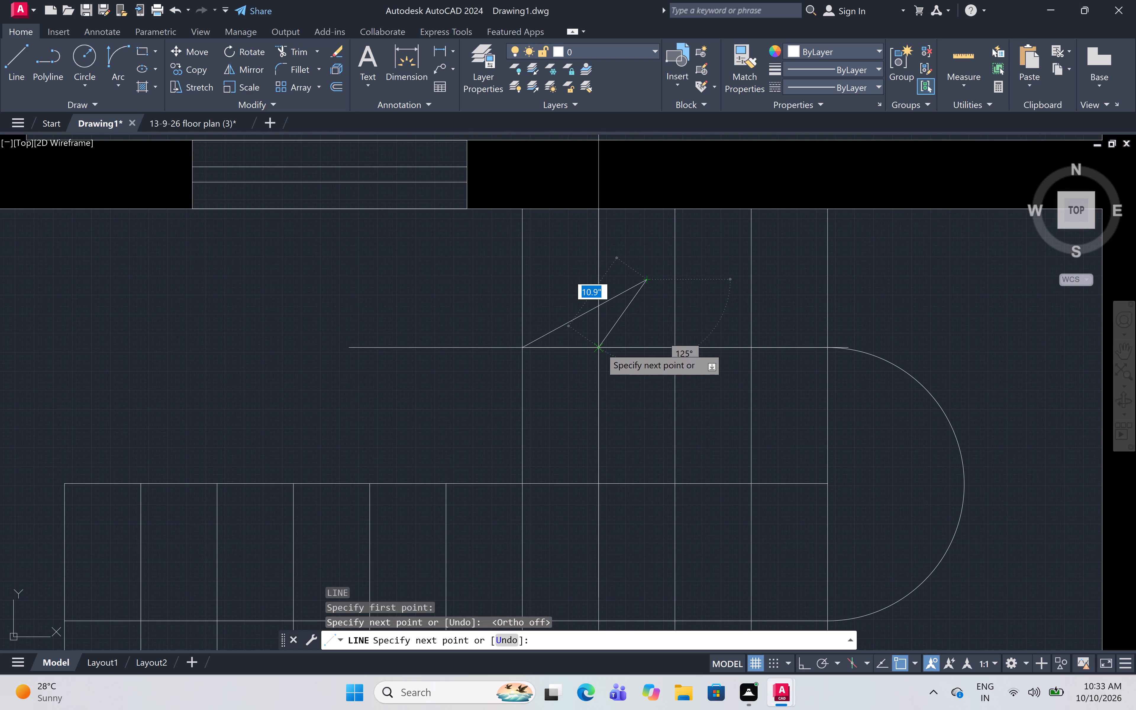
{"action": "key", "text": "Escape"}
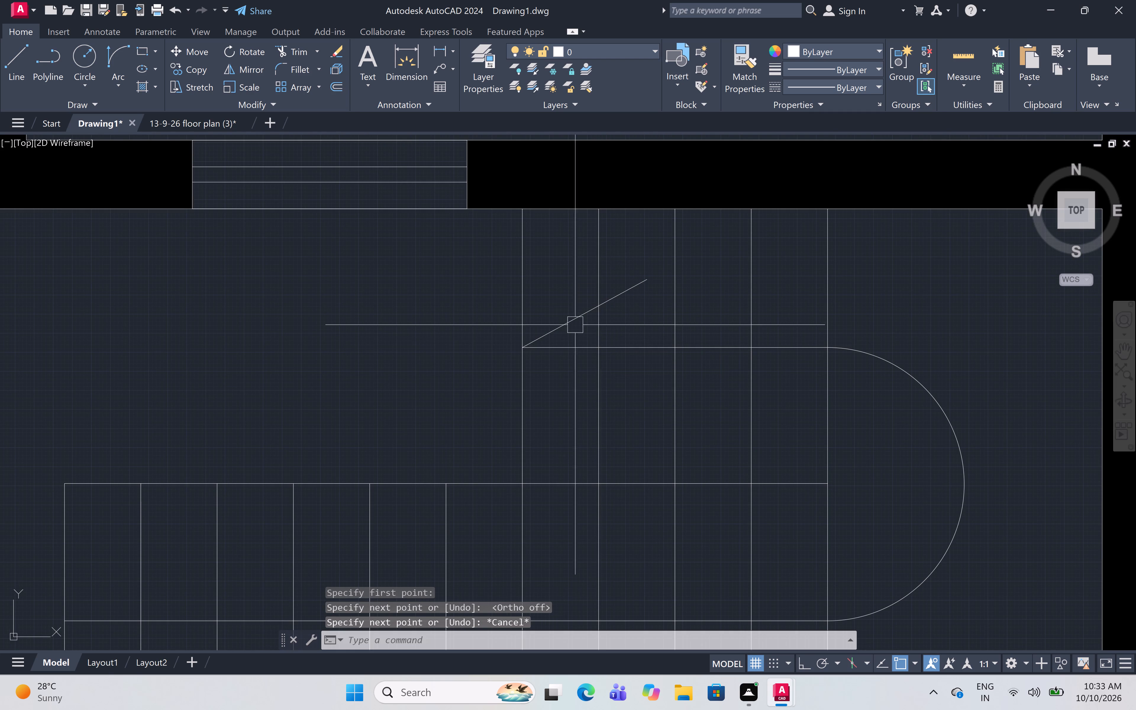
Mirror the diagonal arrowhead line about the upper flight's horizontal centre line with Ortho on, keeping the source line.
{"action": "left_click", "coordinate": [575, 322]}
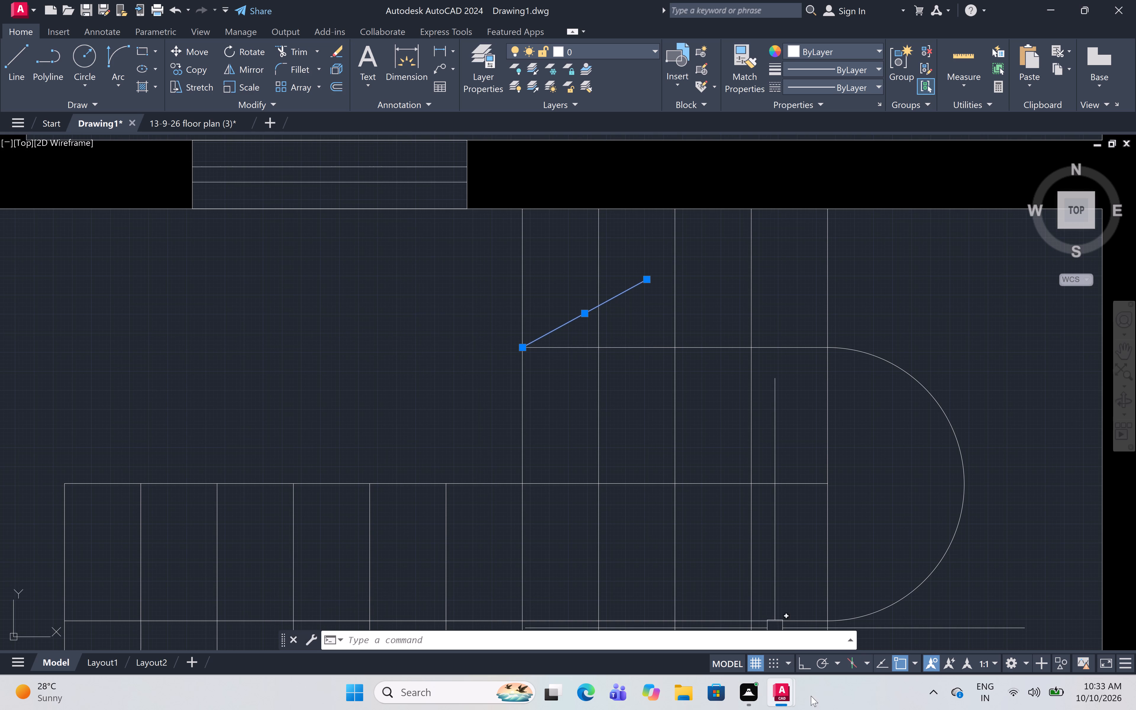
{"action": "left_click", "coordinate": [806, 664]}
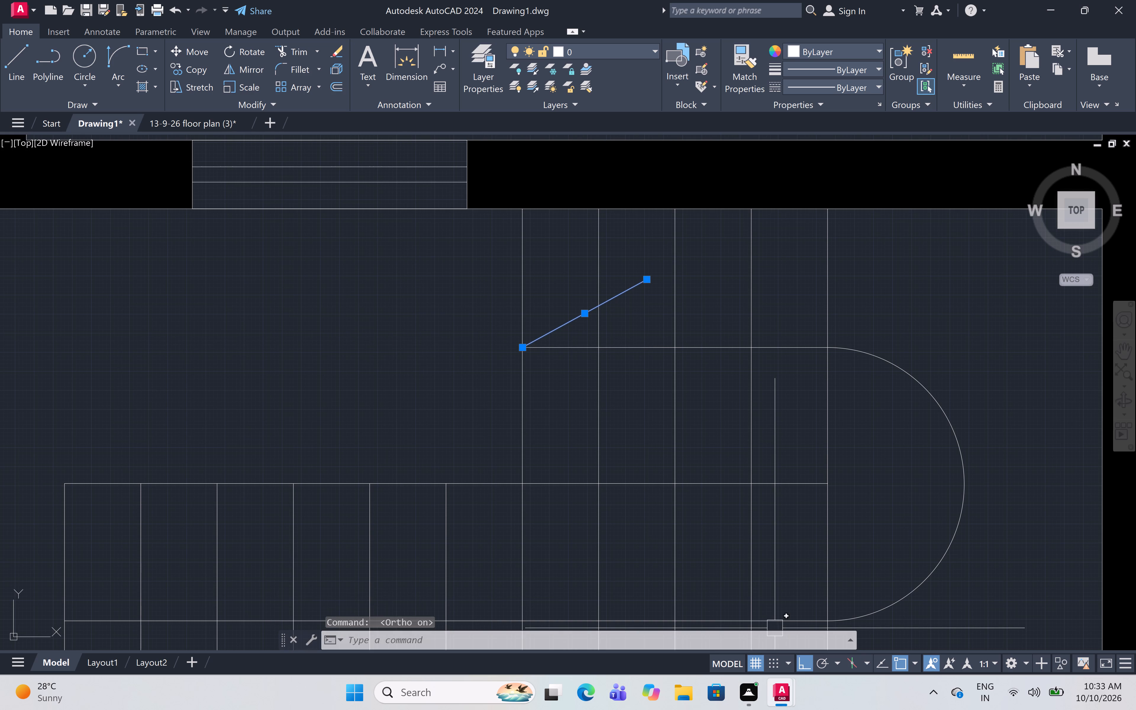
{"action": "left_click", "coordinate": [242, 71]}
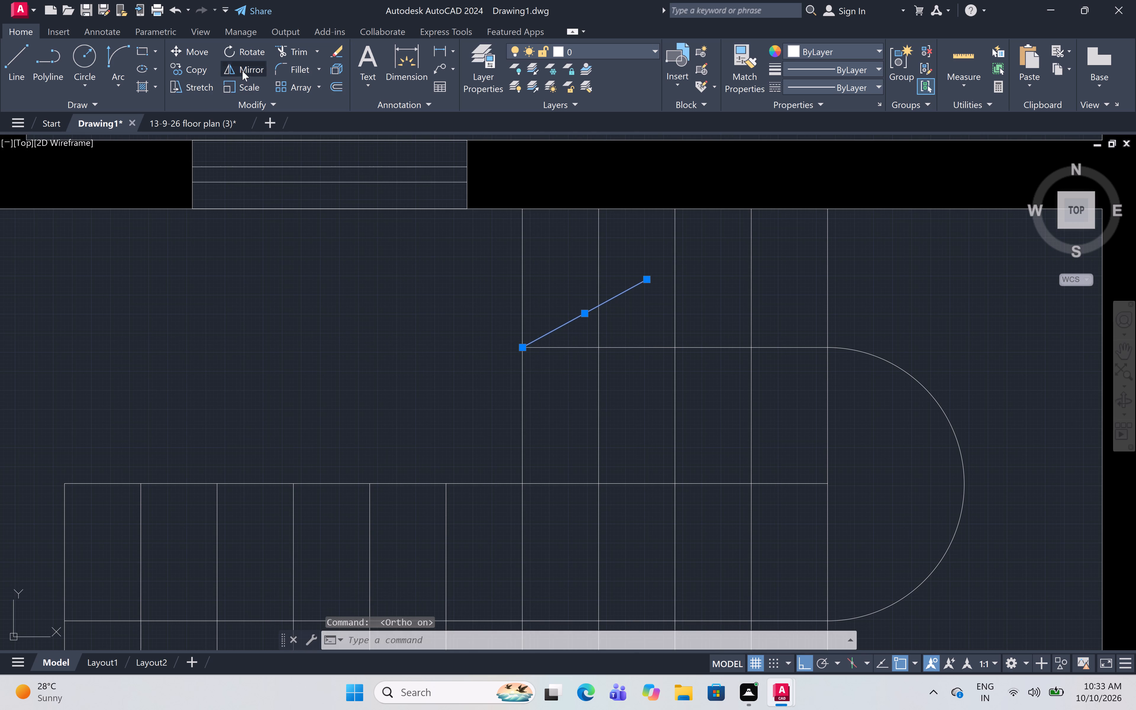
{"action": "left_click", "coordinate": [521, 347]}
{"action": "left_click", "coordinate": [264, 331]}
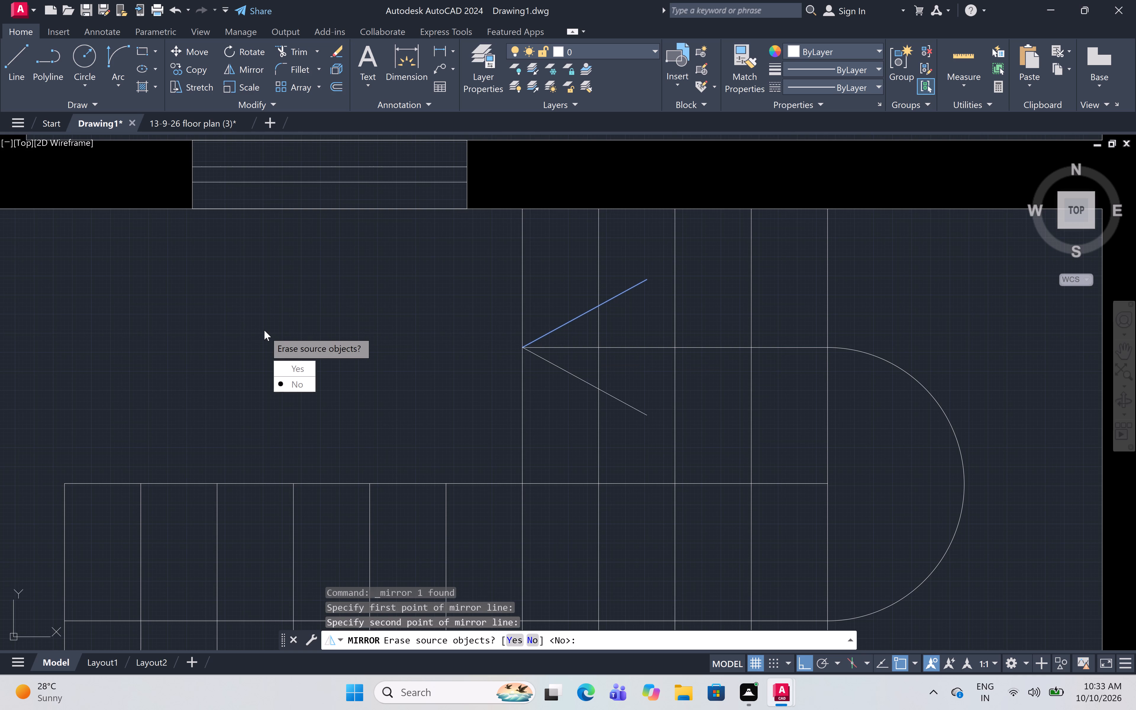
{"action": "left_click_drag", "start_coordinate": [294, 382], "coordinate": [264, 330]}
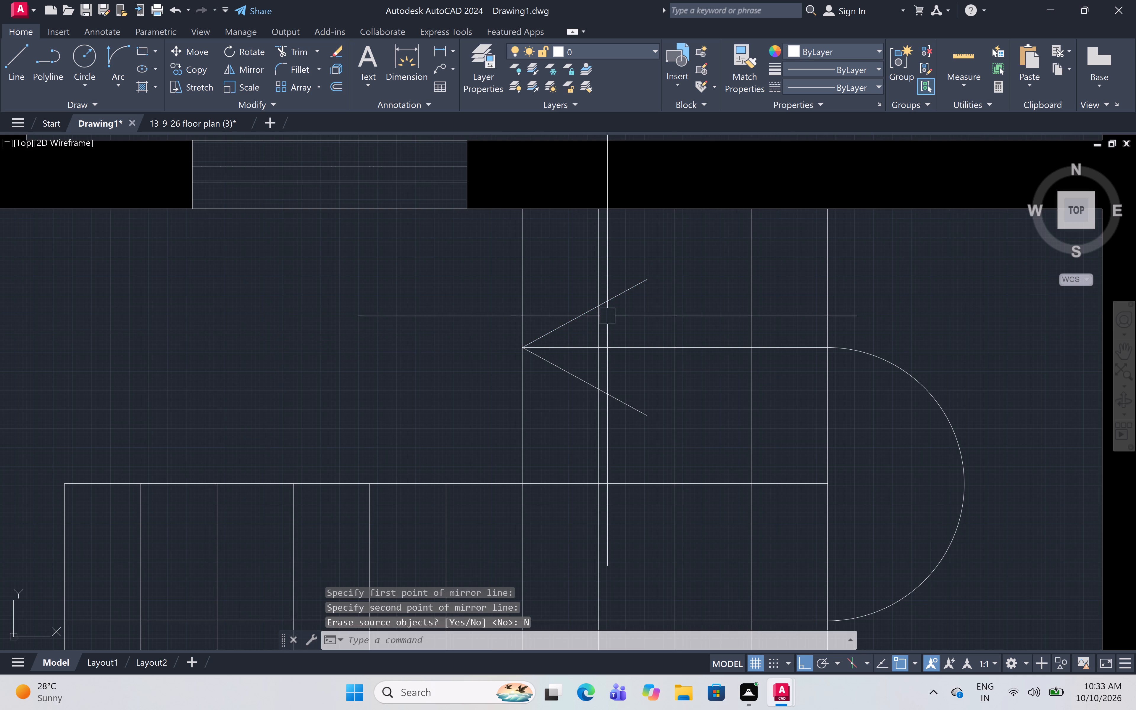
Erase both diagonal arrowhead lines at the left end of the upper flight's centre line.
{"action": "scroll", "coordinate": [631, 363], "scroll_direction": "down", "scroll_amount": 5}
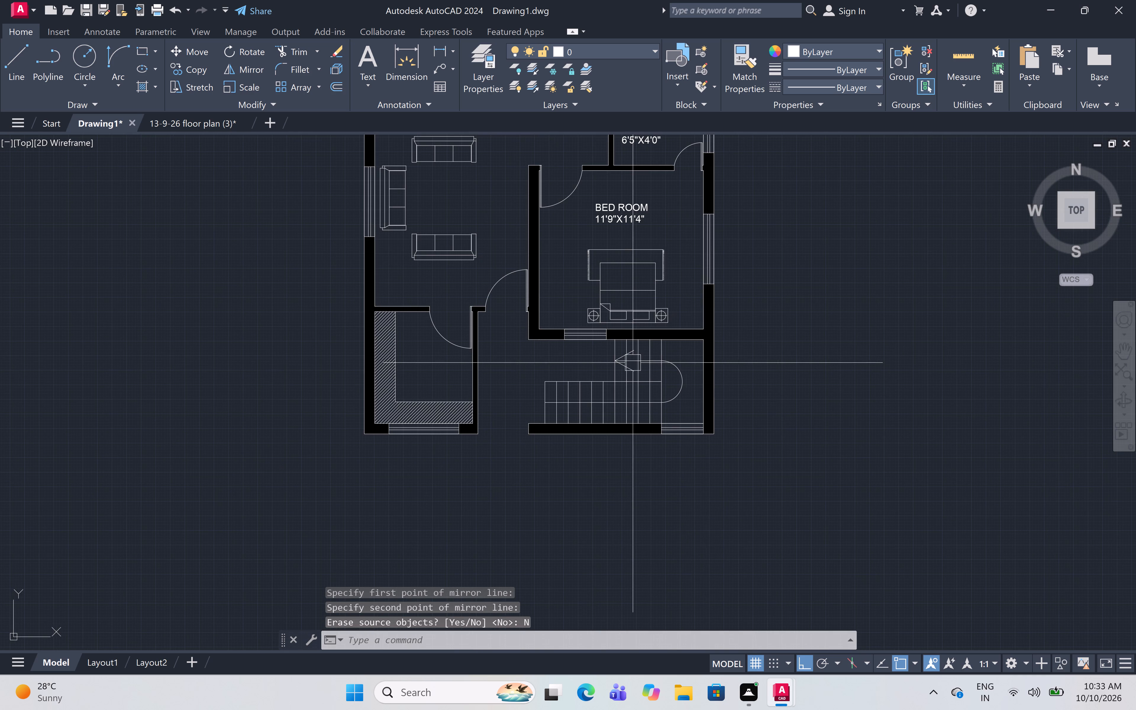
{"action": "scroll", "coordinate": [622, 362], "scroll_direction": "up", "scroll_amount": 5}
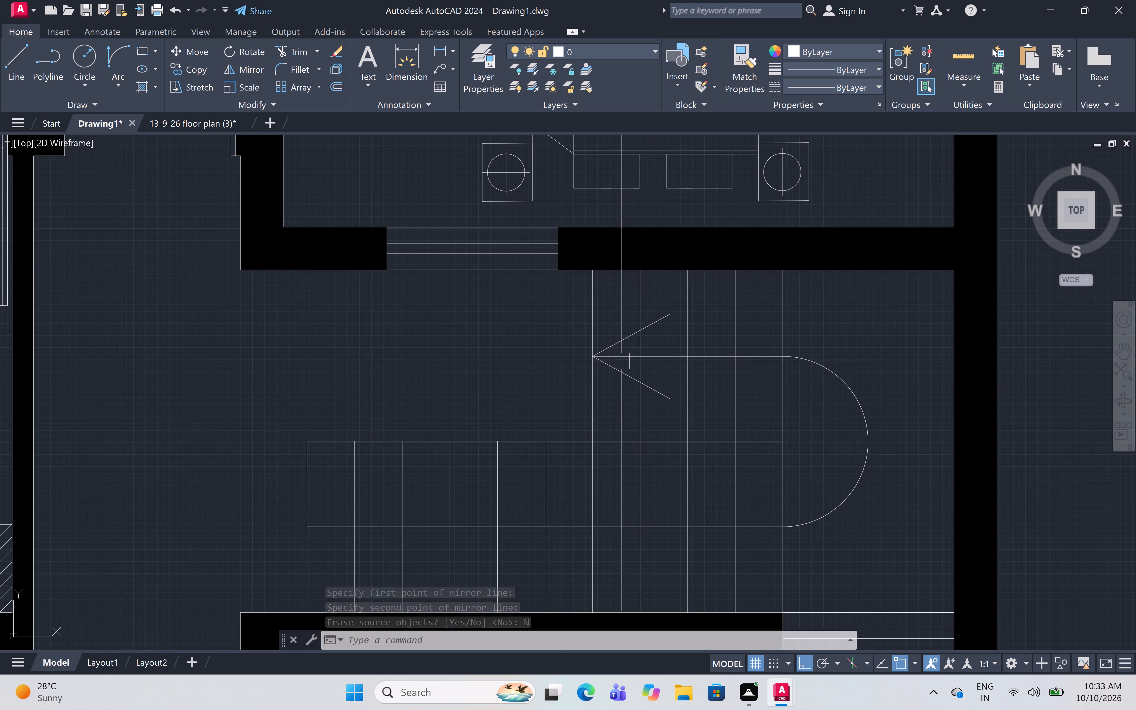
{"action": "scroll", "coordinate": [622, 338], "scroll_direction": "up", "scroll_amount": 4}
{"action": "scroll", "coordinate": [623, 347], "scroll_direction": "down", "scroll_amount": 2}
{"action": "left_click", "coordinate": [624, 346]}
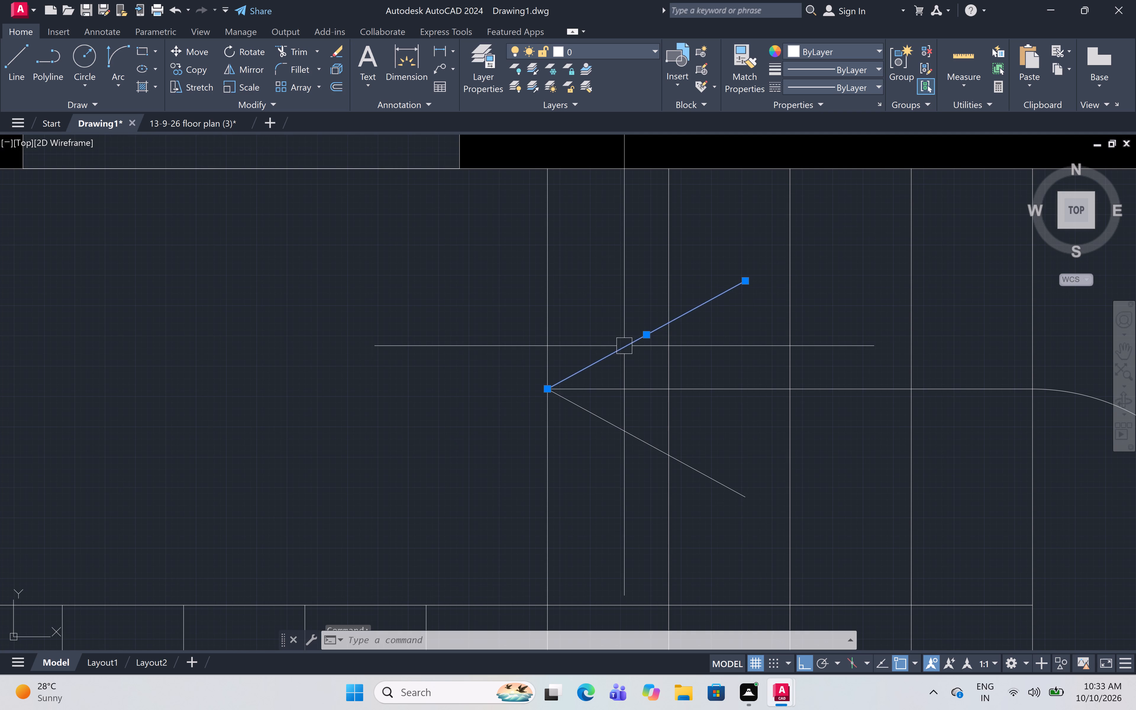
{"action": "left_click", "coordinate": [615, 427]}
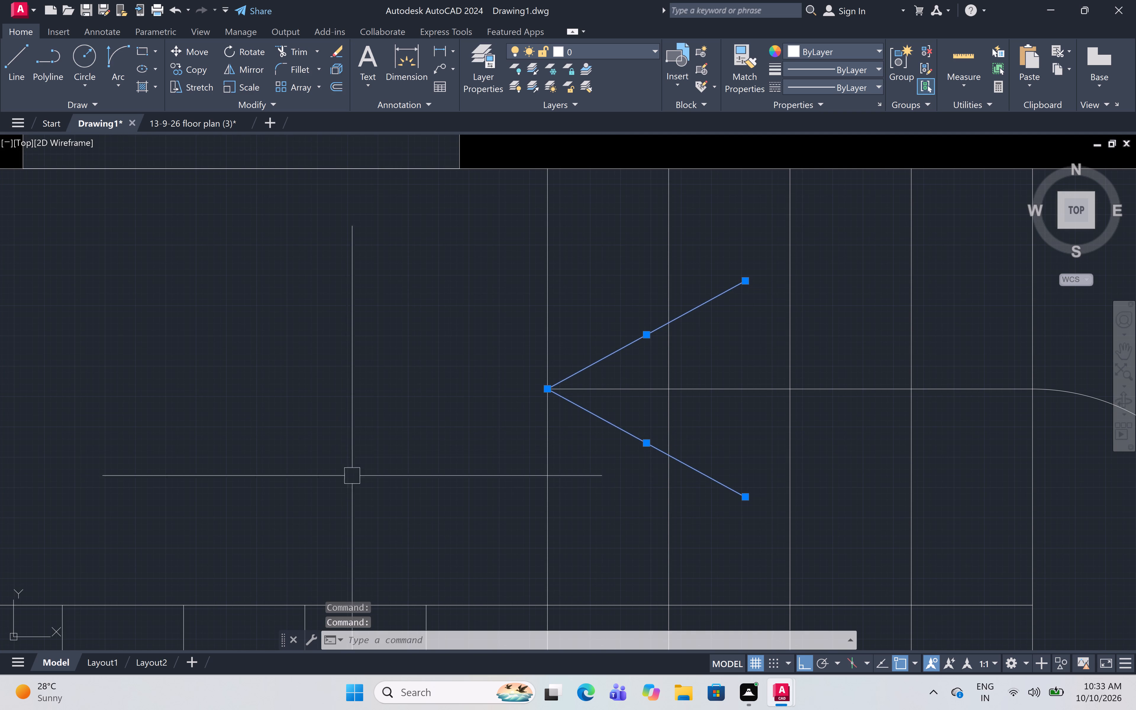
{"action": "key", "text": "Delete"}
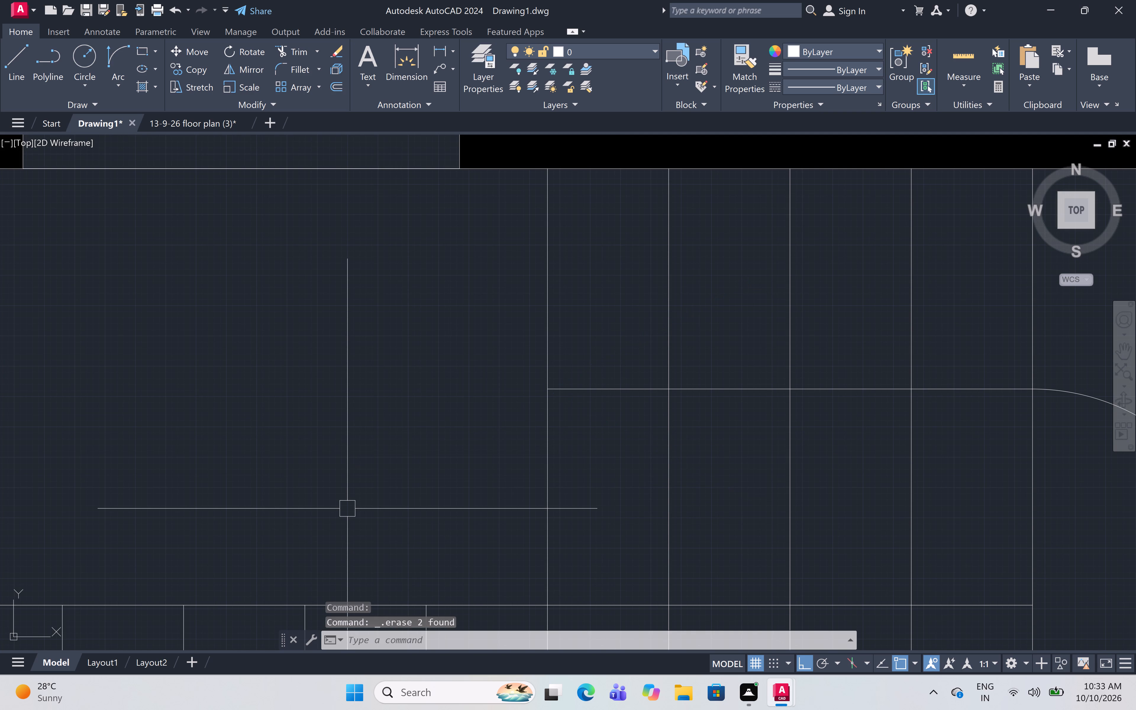
With Ortho off, draw a diagonal arrowhead line up and right from the left end of the upper flight's centre line.
{"action": "type", "text": "L"}
{"action": "key", "text": "space"}
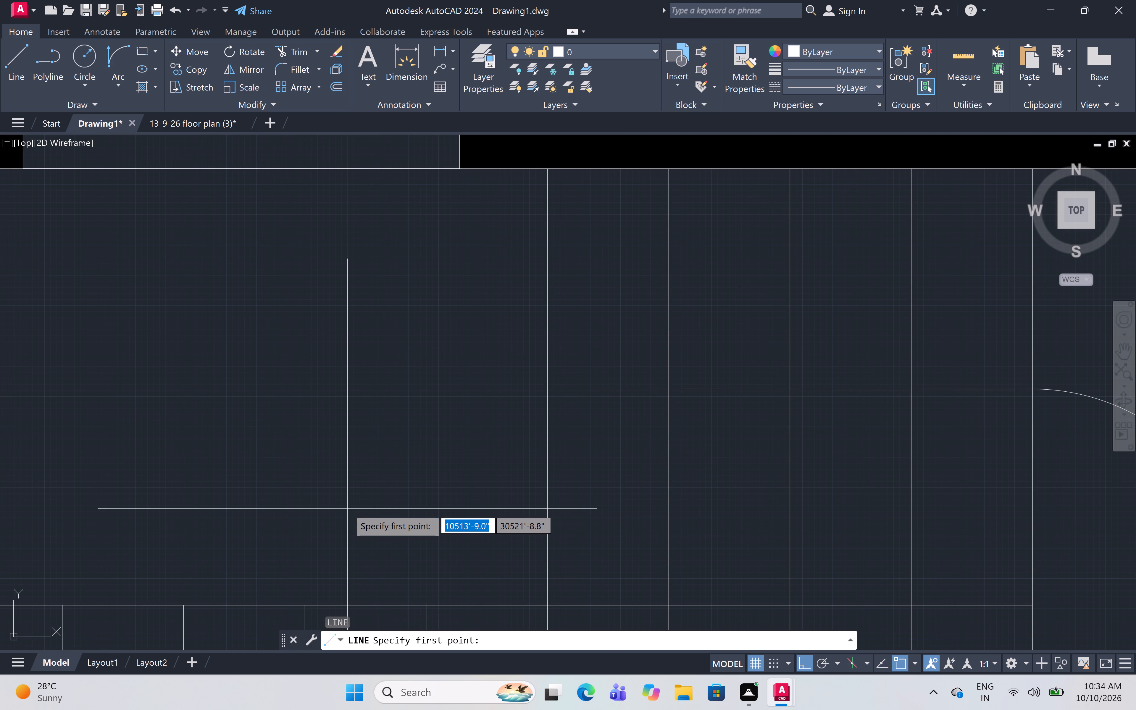
{"action": "left_click", "coordinate": [547, 390]}
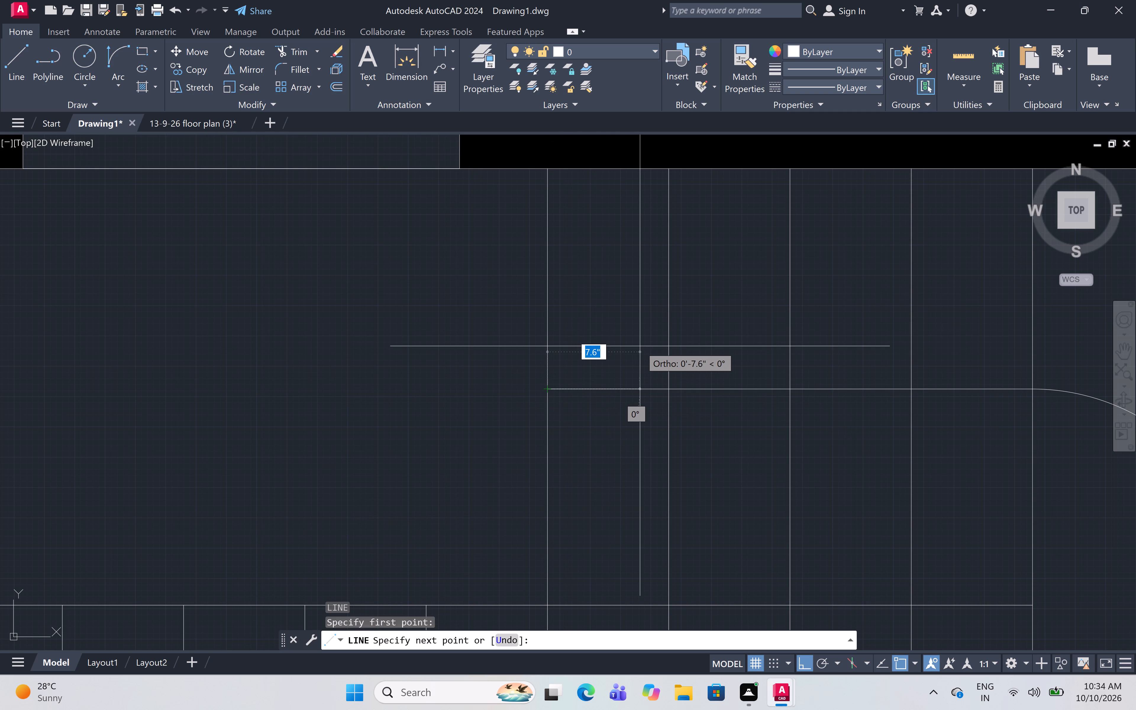
{"action": "key", "text": "F8"}
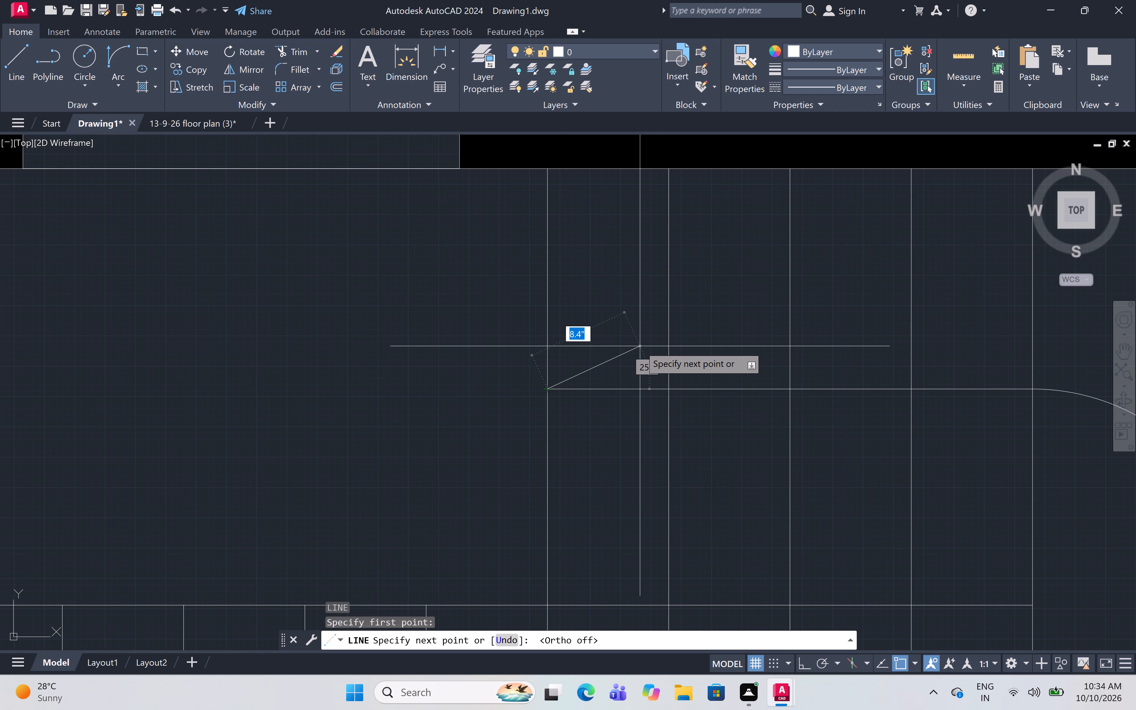
{"action": "left_click", "coordinate": [655, 332]}
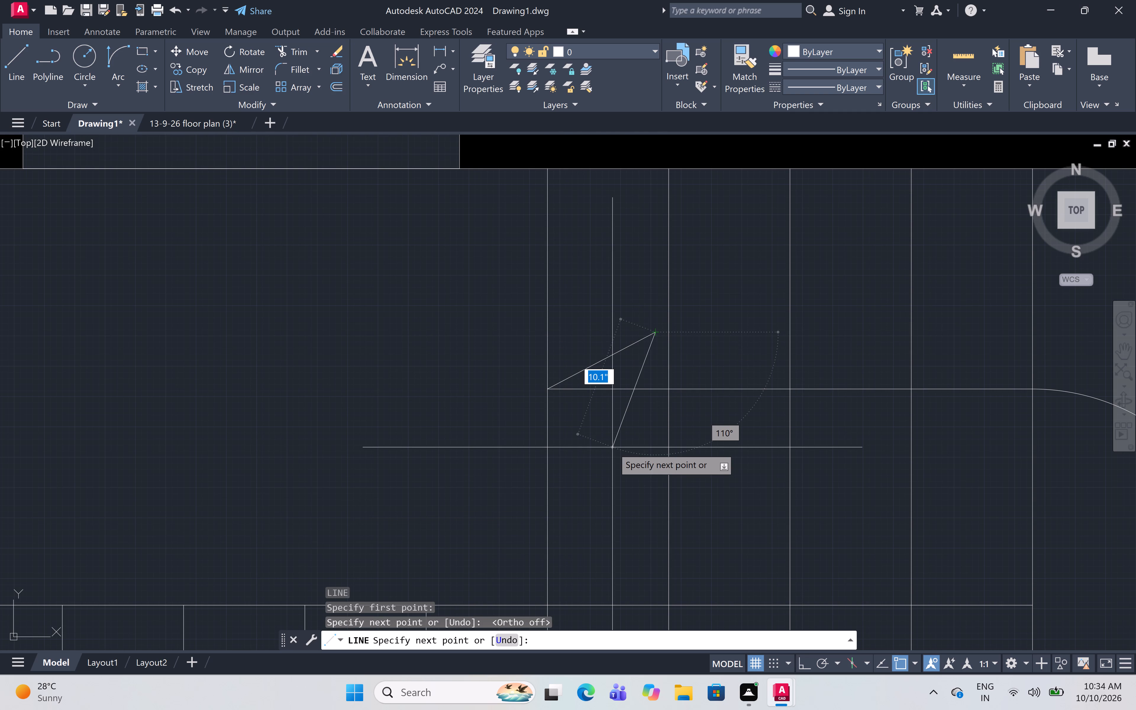
{"action": "key", "text": "Escape"}
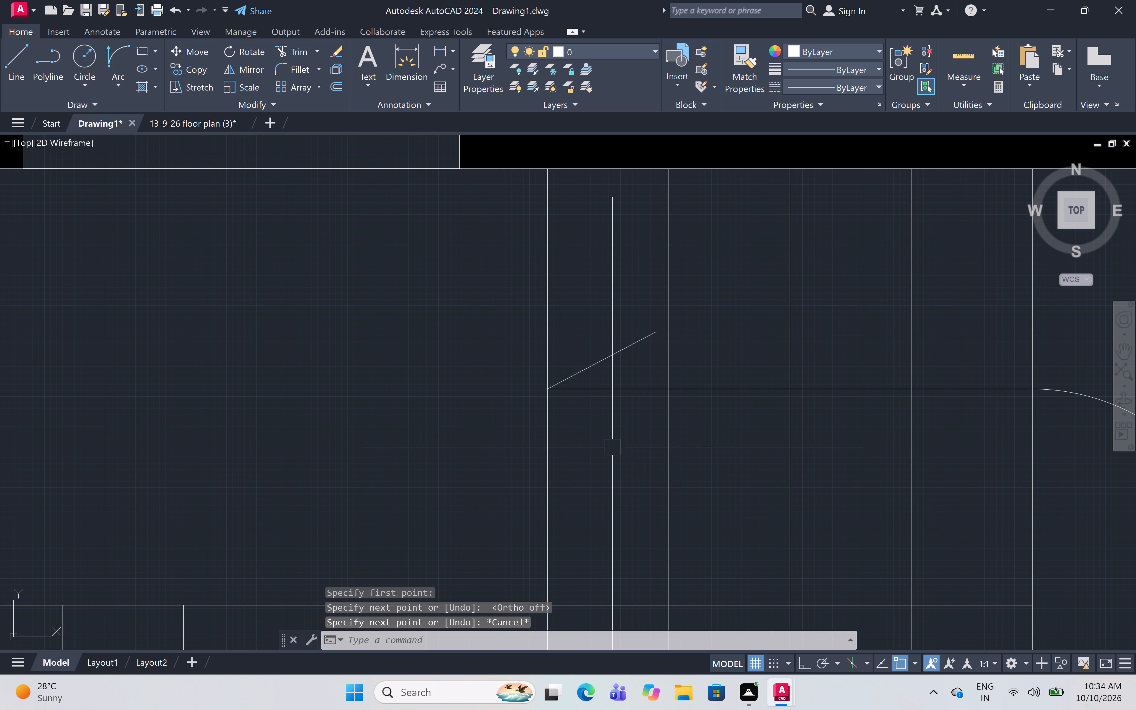
Mirror the diagonal arrowhead line about the upper flight's horizontal centre line with Ortho on, keeping the source line.
{"action": "left_click", "coordinate": [612, 353]}
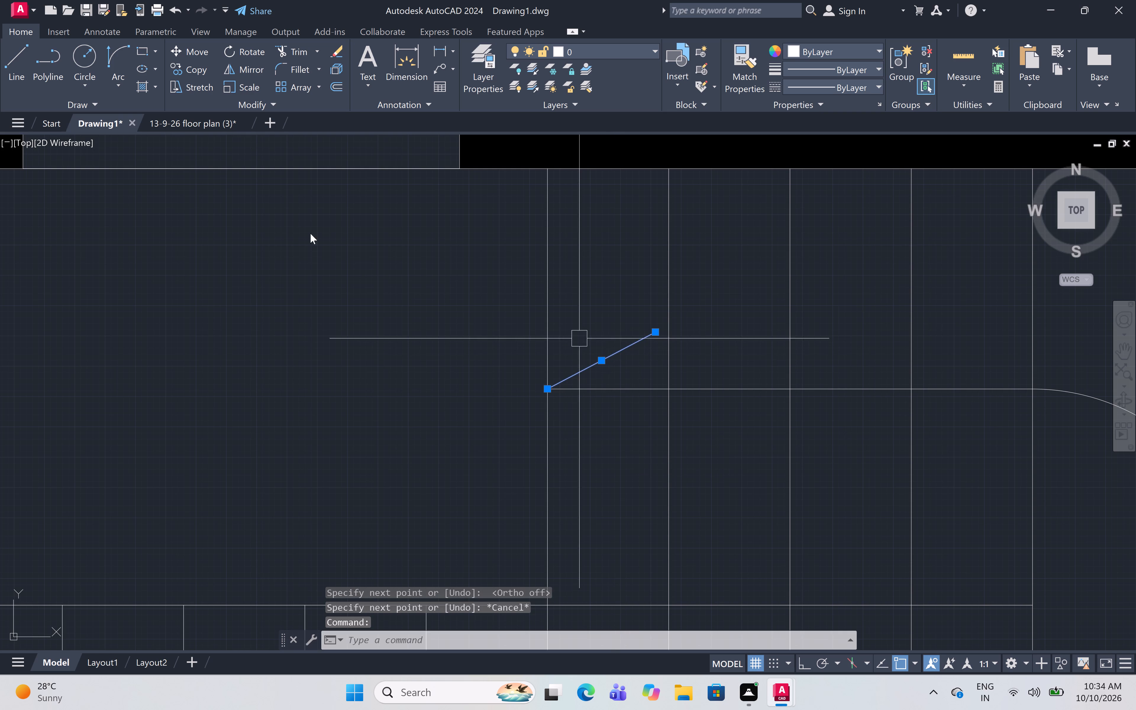
{"action": "left_click", "coordinate": [239, 66]}
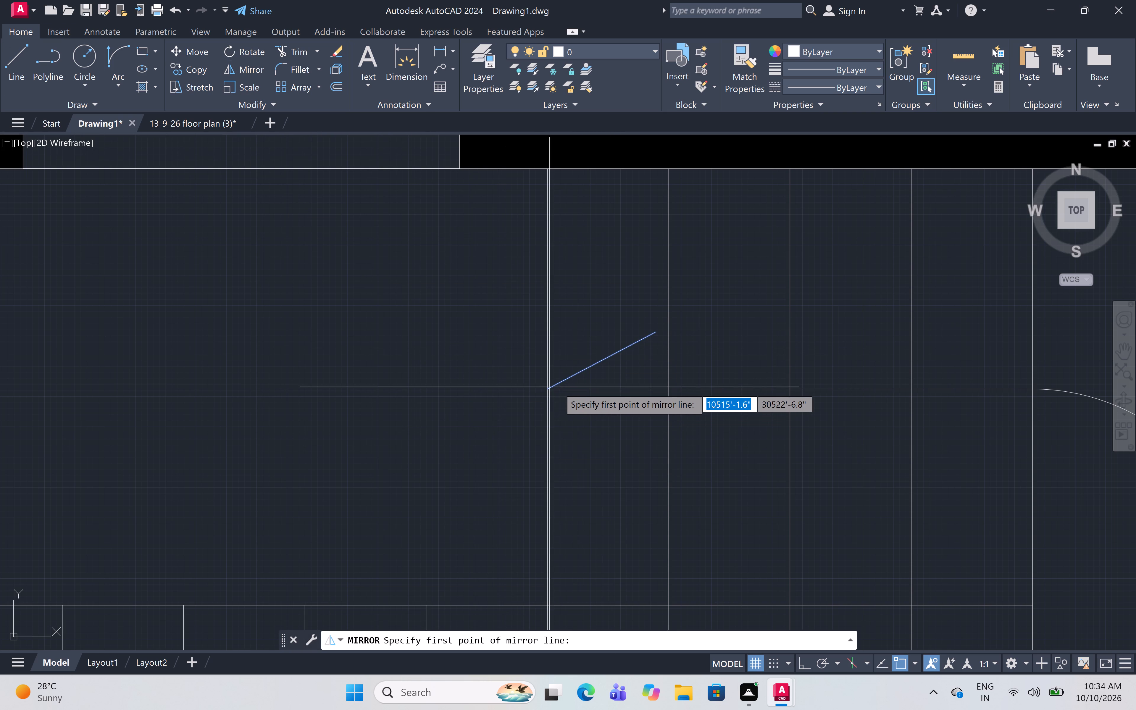
{"action": "left_click", "coordinate": [549, 389]}
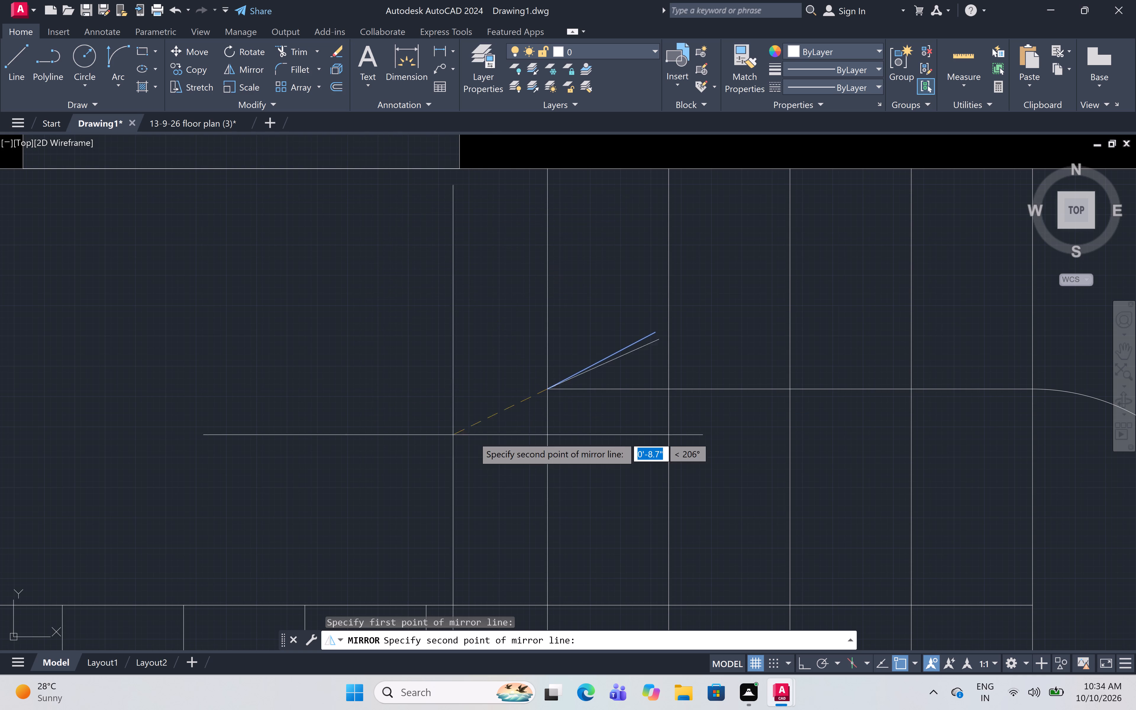
{"action": "key", "text": "F8"}
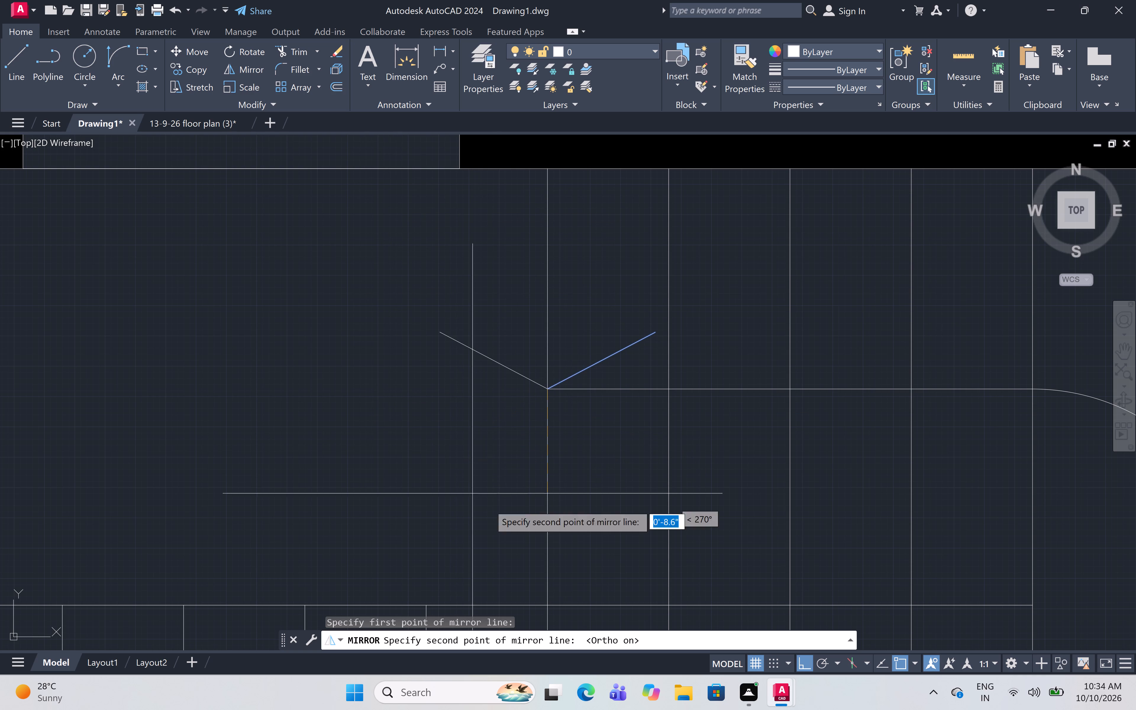
{"action": "left_click", "coordinate": [322, 375]}
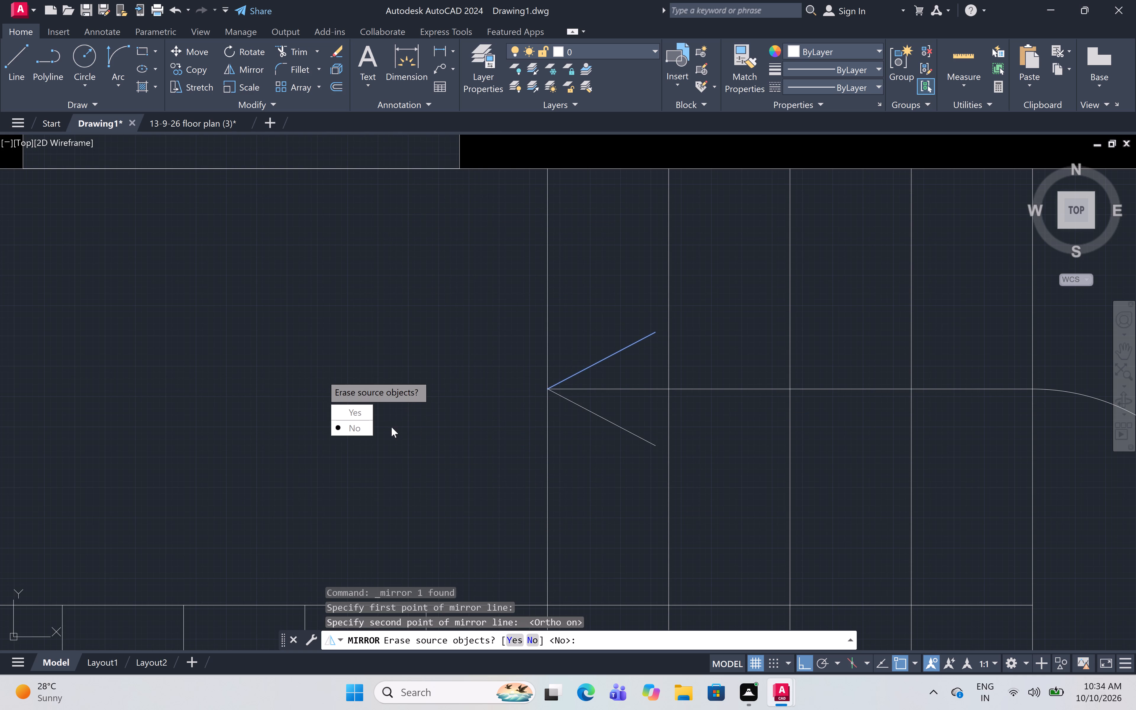
{"action": "left_click_drag", "start_coordinate": [338, 429], "coordinate": [322, 375]}
Add multiline text in the kitchen's open floor between the counter and the door, reading KITCHEN with 7'0"X8'0" beneath it.
{"action": "scroll", "coordinate": [358, 296], "scroll_direction": "down", "scroll_amount": 3}
{"action": "middle_click_drag", "start_coordinate": [359, 296], "coordinate": [378, 371]}
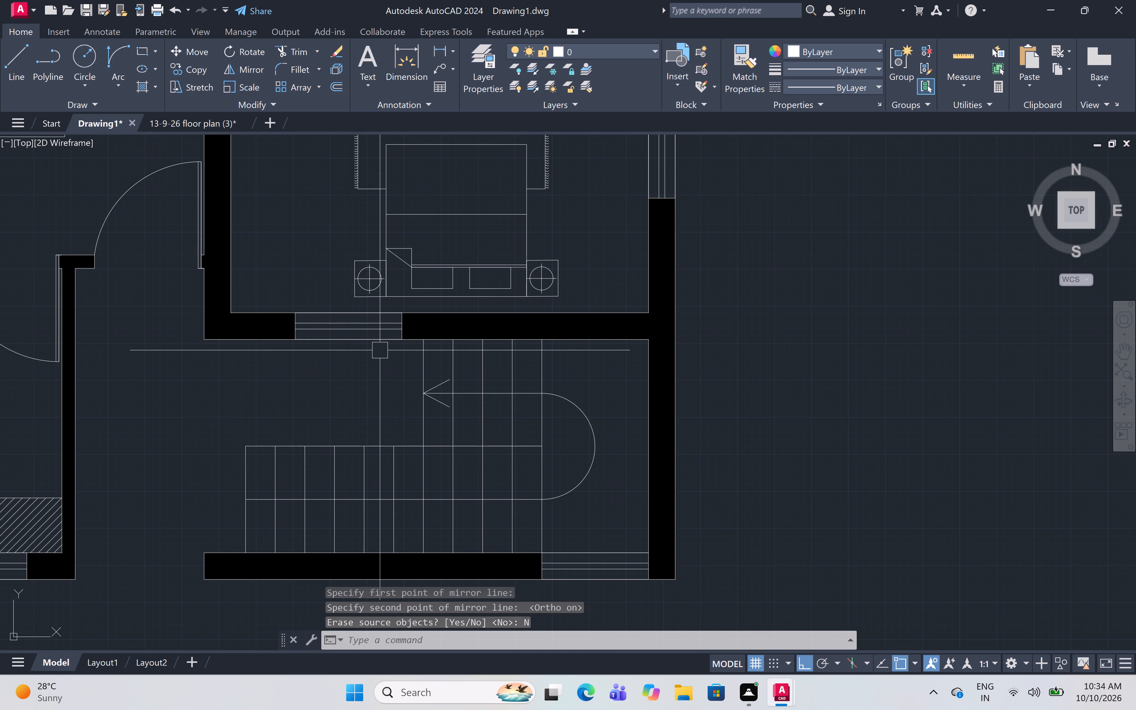
{"action": "middle_click_drag", "start_coordinate": [381, 349], "coordinate": [400, 420]}
{"action": "scroll", "coordinate": [406, 397], "scroll_direction": "down", "scroll_amount": 1}
{"action": "middle_click_drag", "start_coordinate": [399, 418], "coordinate": [522, 441]}
{"action": "scroll", "coordinate": [522, 441], "scroll_direction": "down", "scroll_amount": 2}
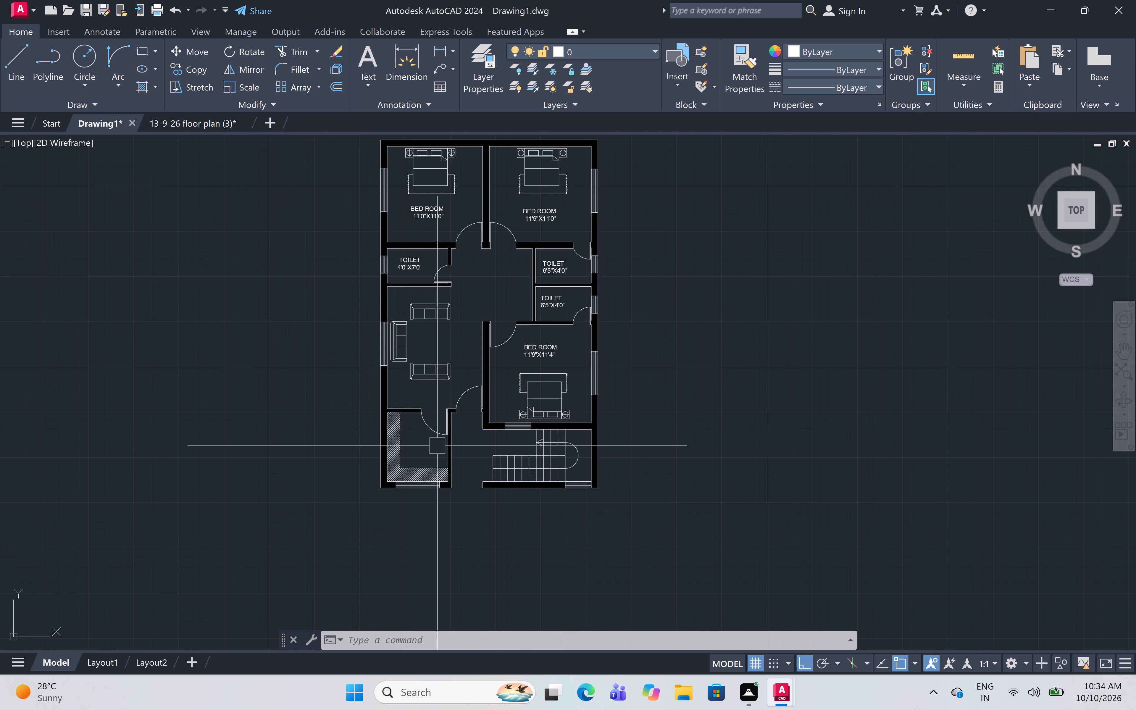
{"action": "scroll", "coordinate": [418, 454], "scroll_direction": "up", "scroll_amount": 3}
{"action": "middle_click_drag", "start_coordinate": [417, 454], "coordinate": [454, 372]}
{"action": "scroll", "coordinate": [454, 372], "scroll_direction": "up", "scroll_amount": 1}
{"action": "middle_click_drag", "start_coordinate": [454, 375], "coordinate": [465, 422]}
{"action": "type", "text": "MT"}
{"action": "key", "text": "space"}
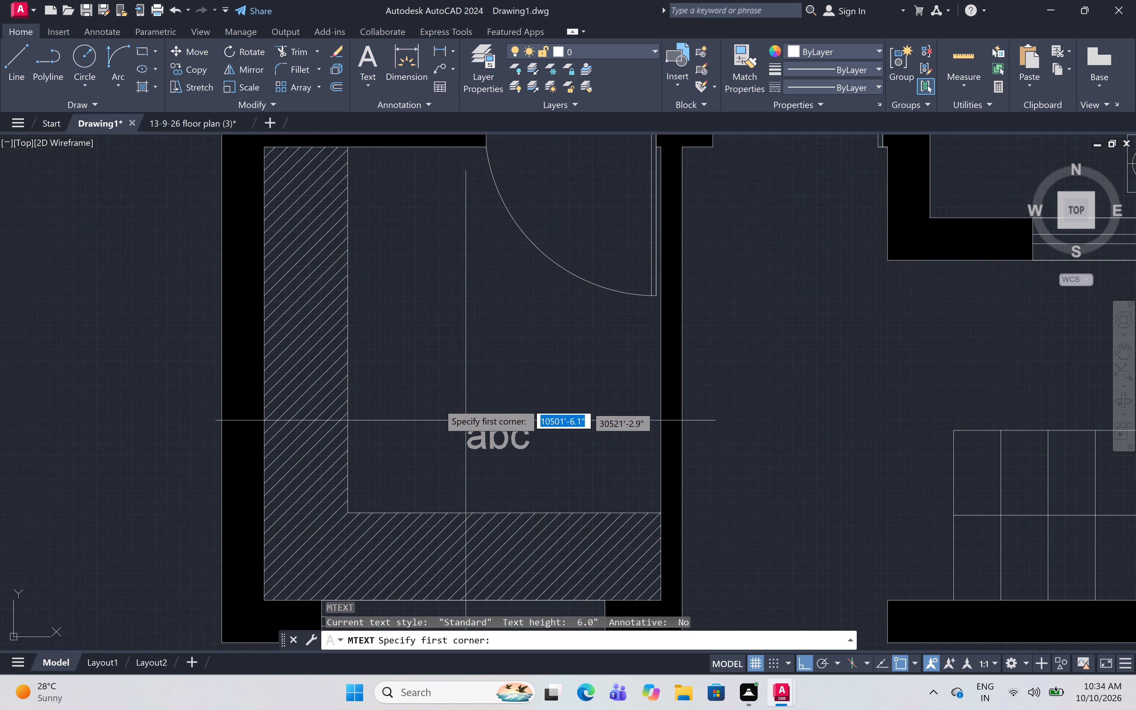
{"action": "left_click", "coordinate": [402, 338]}
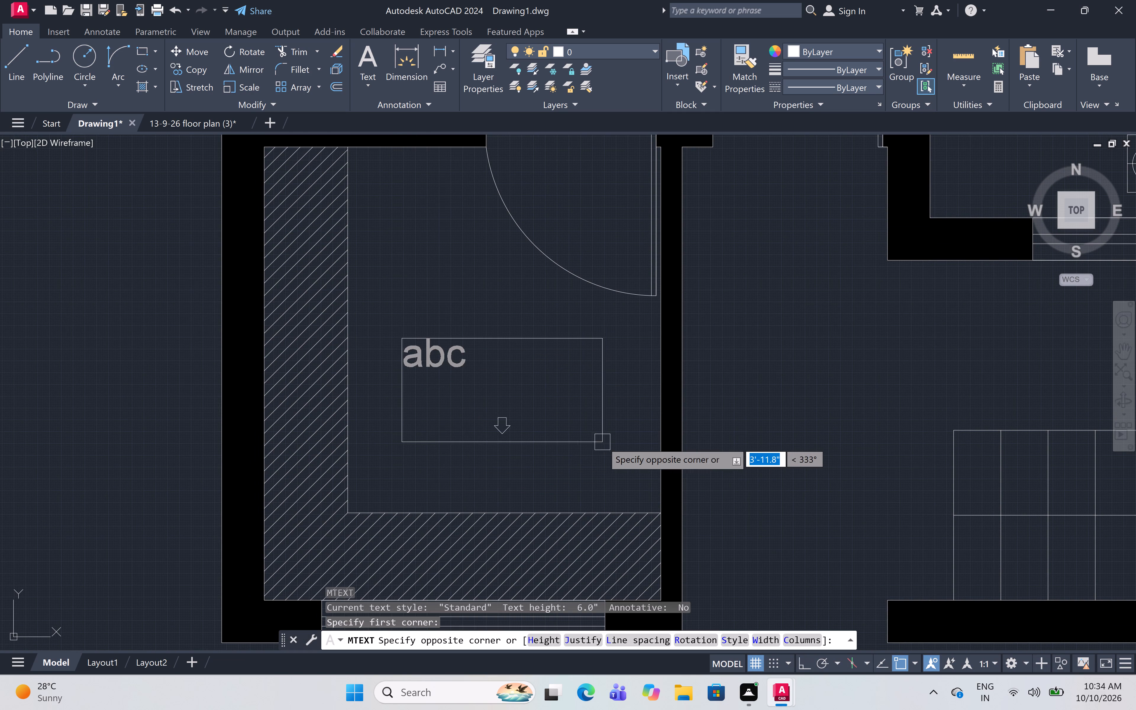
{"action": "left_click", "coordinate": [612, 450]}
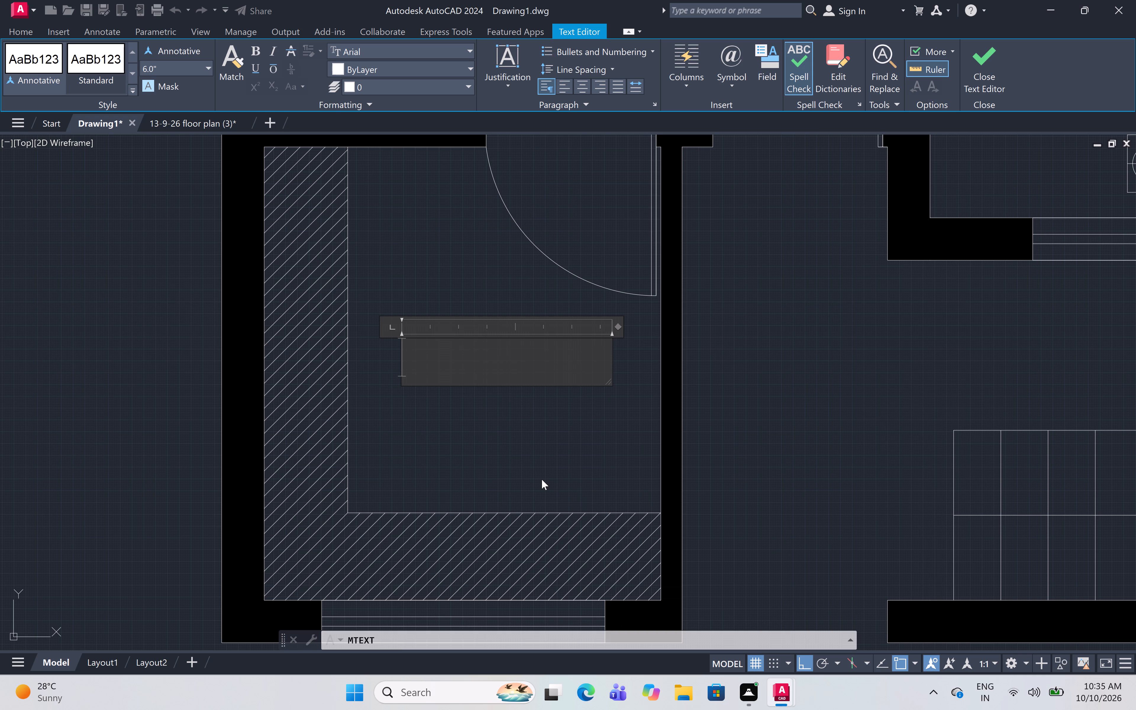
{"action": "type", "text": "KITCHEN"}
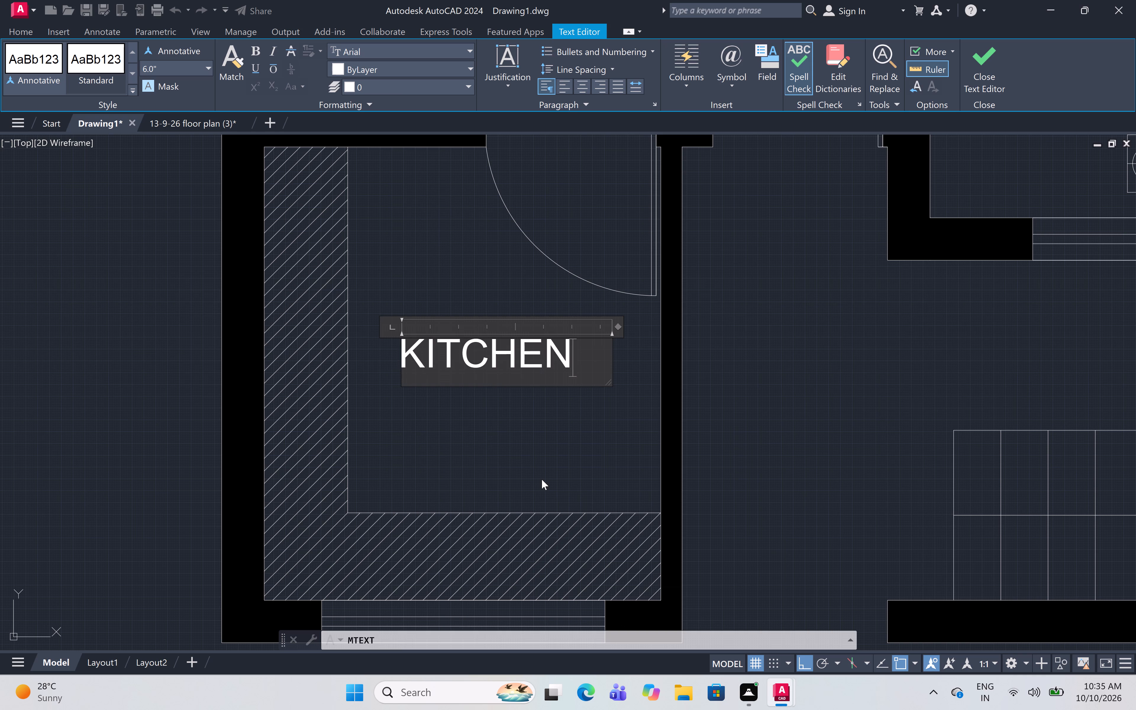
{"action": "key", "text": "Return"}
{"action": "key", "text": "7"}
{"action": "key", "text": "apostrophe"}
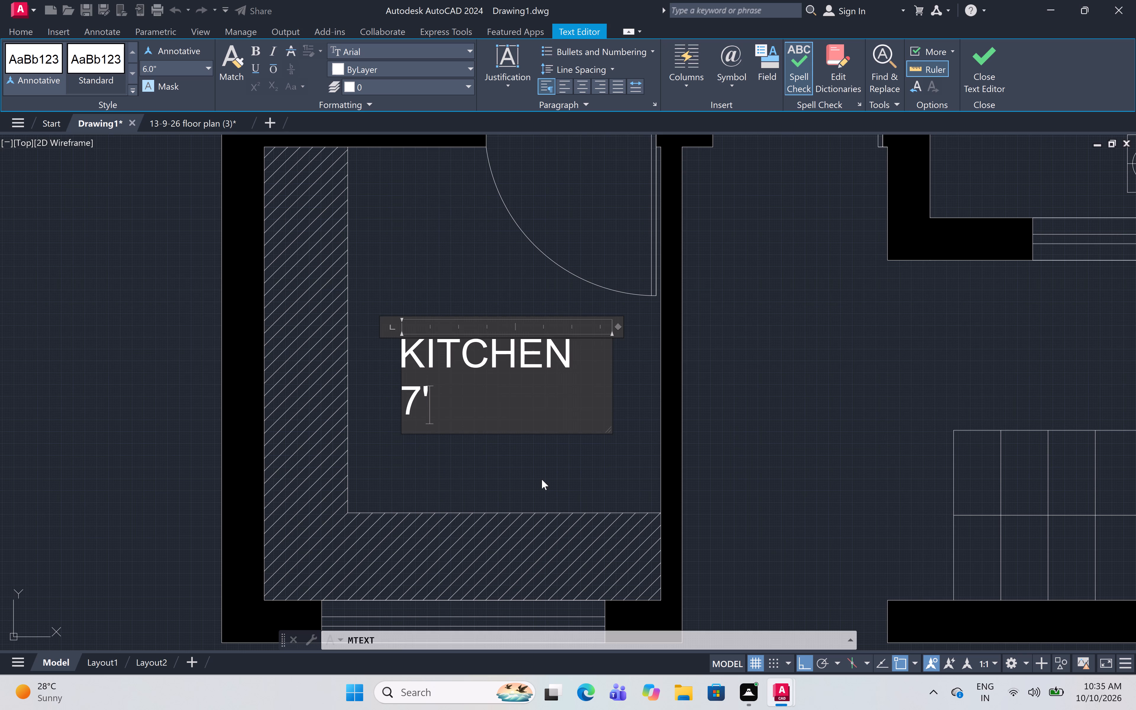
{"action": "type", "text": "0\""}
{"action": "key", "text": "x"}
{"action": "key", "text": "8"}
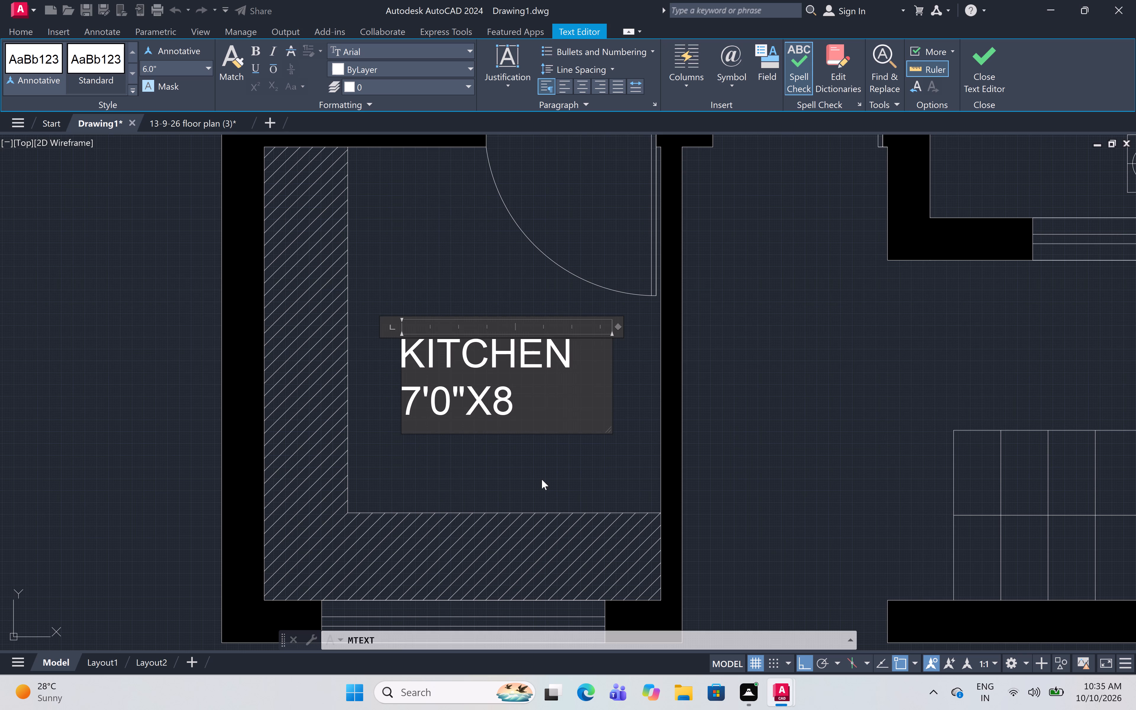
{"action": "type", "text": "'0\""}
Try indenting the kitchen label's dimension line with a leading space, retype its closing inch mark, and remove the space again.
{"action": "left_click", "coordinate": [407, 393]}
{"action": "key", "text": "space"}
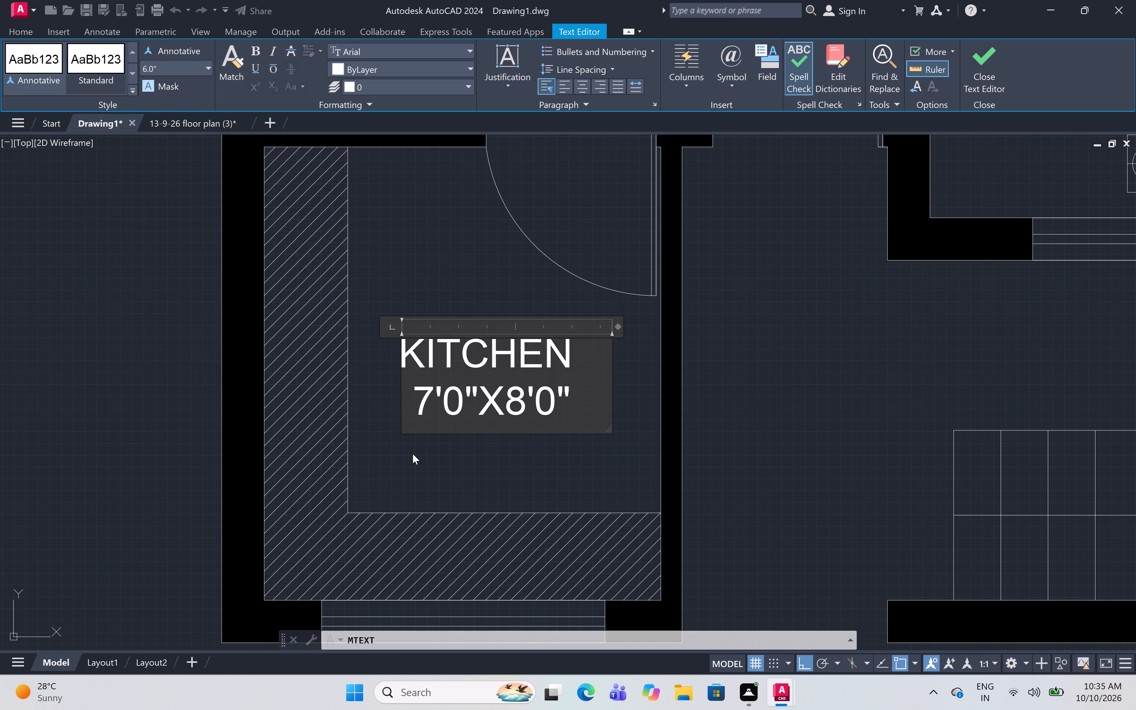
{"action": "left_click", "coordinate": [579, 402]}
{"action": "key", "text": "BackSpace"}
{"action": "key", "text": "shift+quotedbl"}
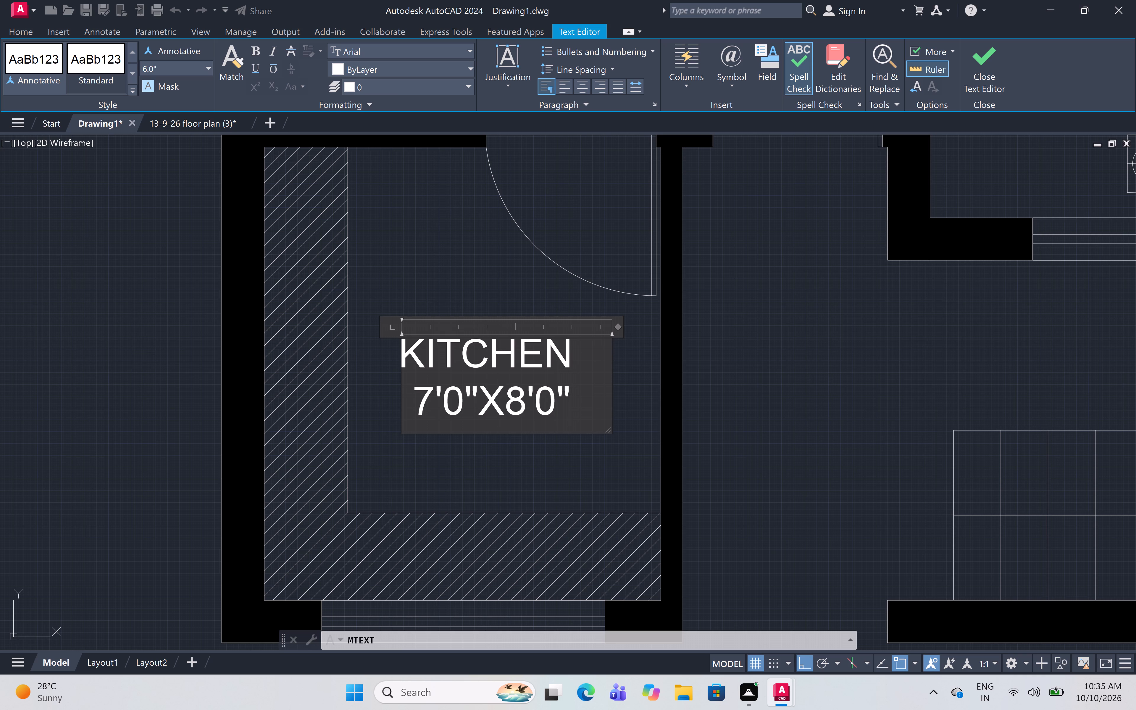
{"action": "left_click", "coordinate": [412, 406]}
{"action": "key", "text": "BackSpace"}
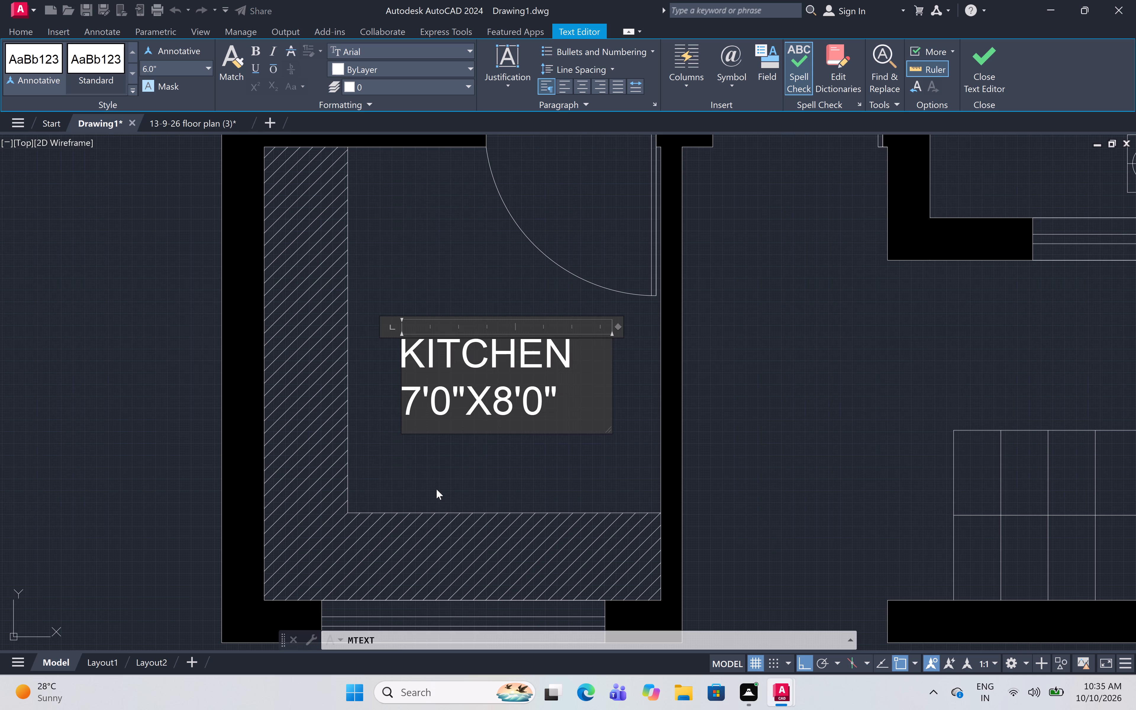
Finish the kitchen label and leave text editing.
{"action": "left_click", "coordinate": [442, 468]}
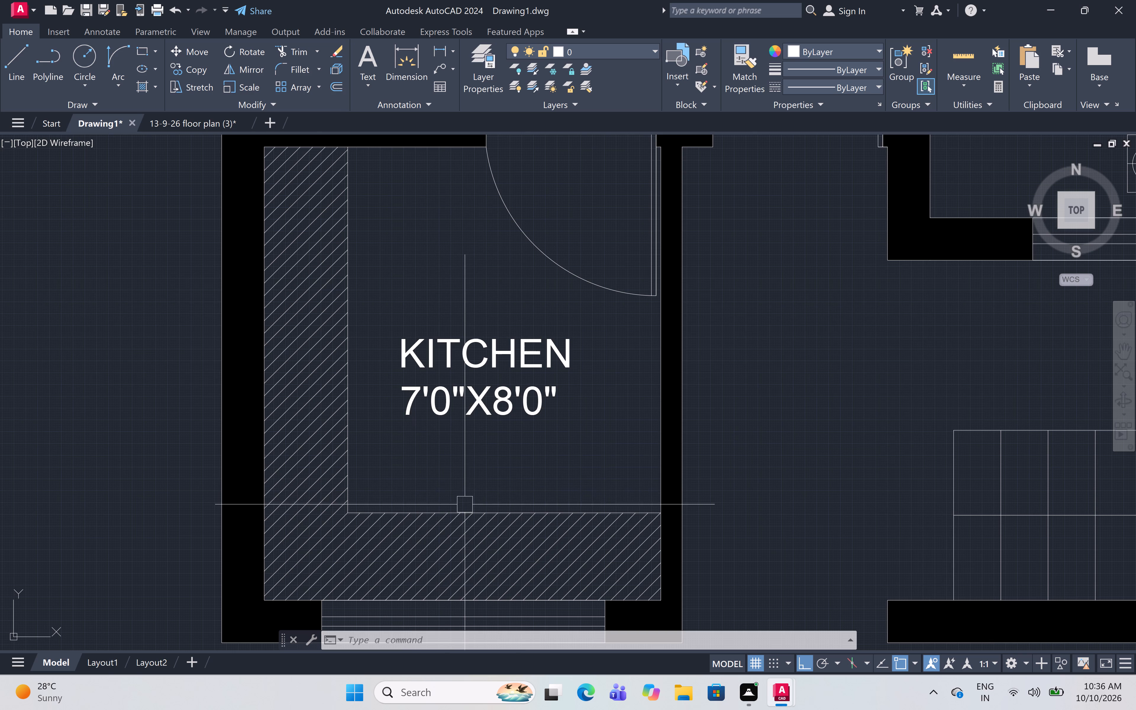
Review the room labels across the floor plan and examine the unlabelled living area between the sofas.
{"action": "scroll", "coordinate": [472, 462], "scroll_direction": "down", "scroll_amount": 1}
{"action": "middle_click_drag", "start_coordinate": [472, 462], "coordinate": [454, 540]}
{"action": "scroll", "coordinate": [455, 523], "scroll_direction": "down", "scroll_amount": 1}
{"action": "middle_click_drag", "start_coordinate": [455, 522], "coordinate": [439, 596]}
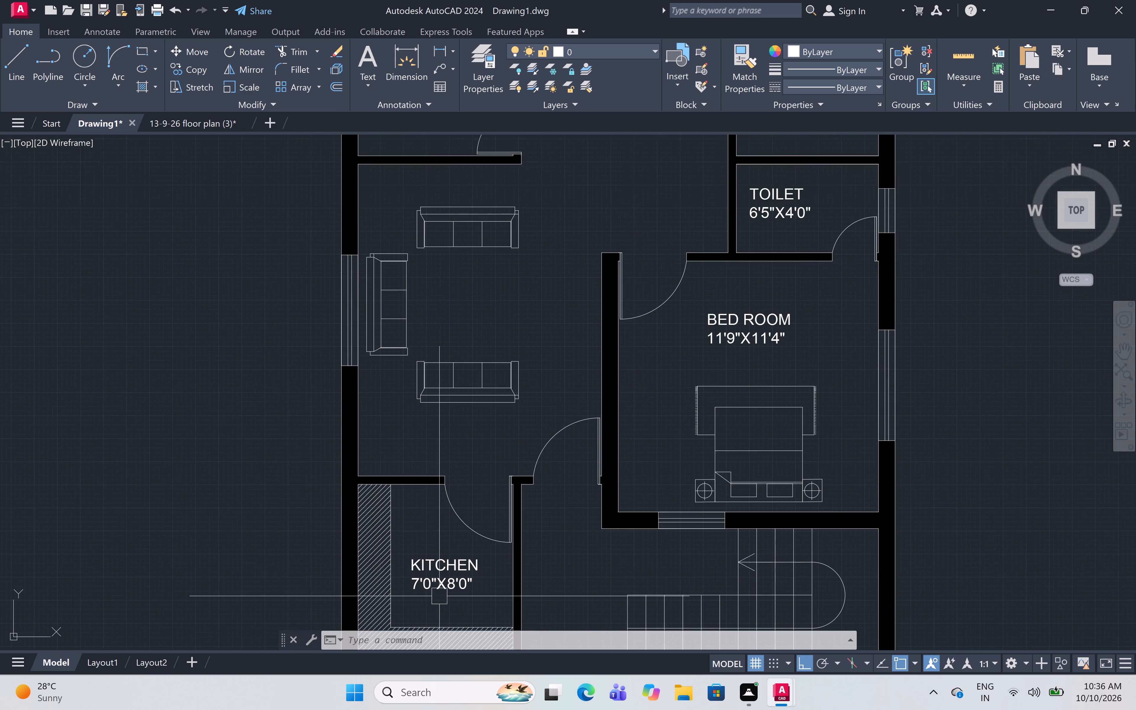
{"action": "scroll", "coordinate": [449, 527], "scroll_direction": "down", "scroll_amount": 1}
{"action": "middle_click_drag", "start_coordinate": [450, 531], "coordinate": [442, 586]}
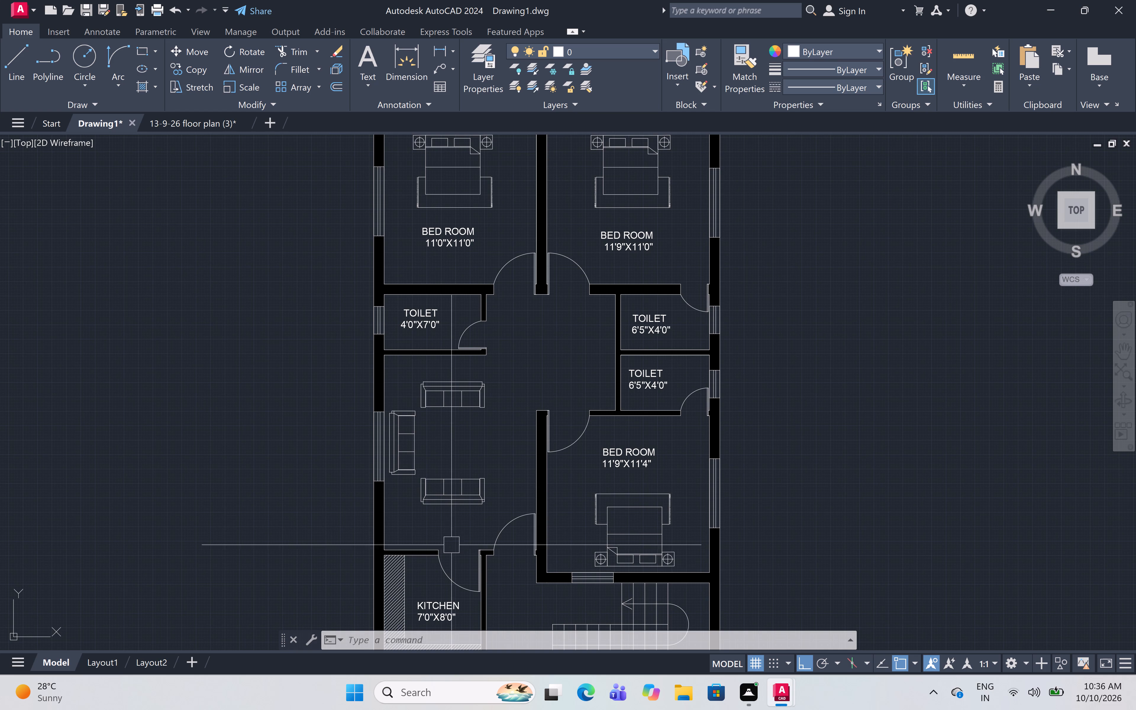
{"action": "middle_click_drag", "start_coordinate": [451, 537], "coordinate": [452, 489]}
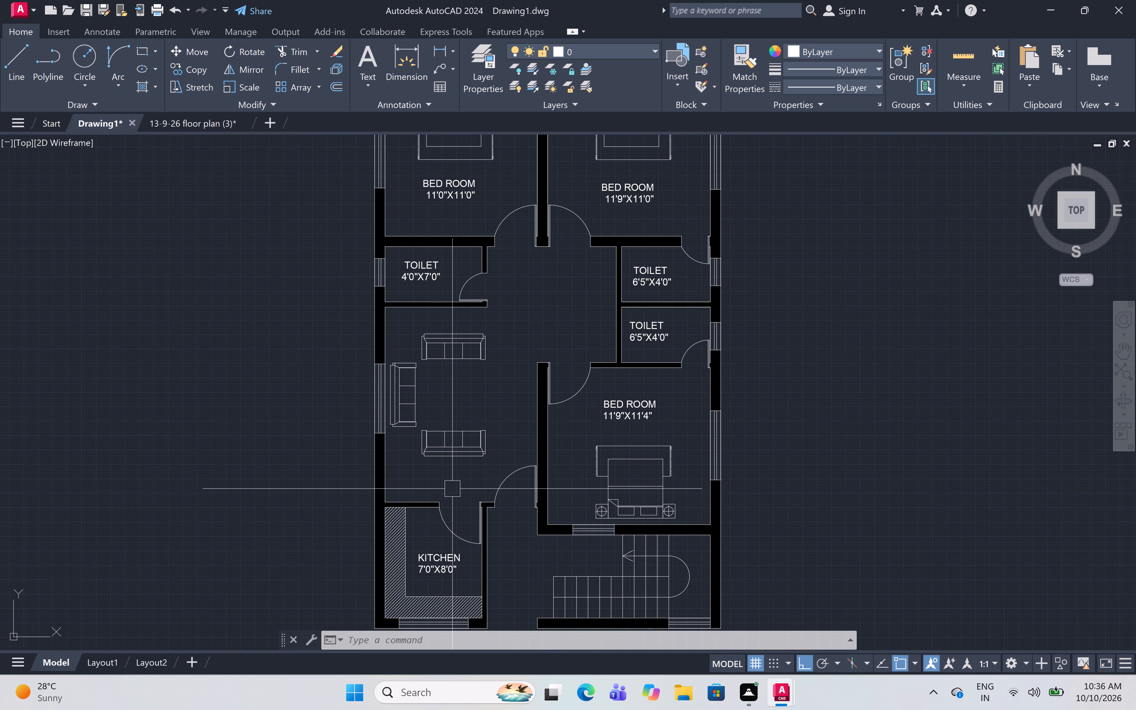
{"action": "middle_click_drag", "start_coordinate": [452, 489], "coordinate": [453, 518]}
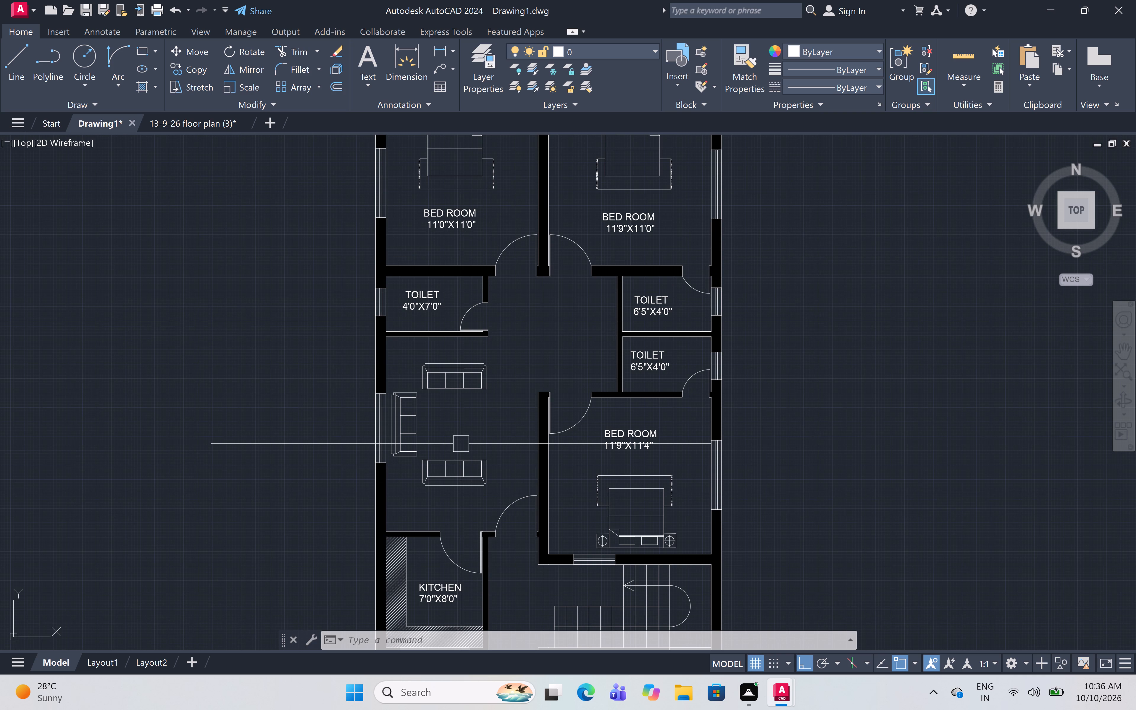
{"action": "scroll", "coordinate": [451, 479], "scroll_direction": "up", "scroll_amount": 2}
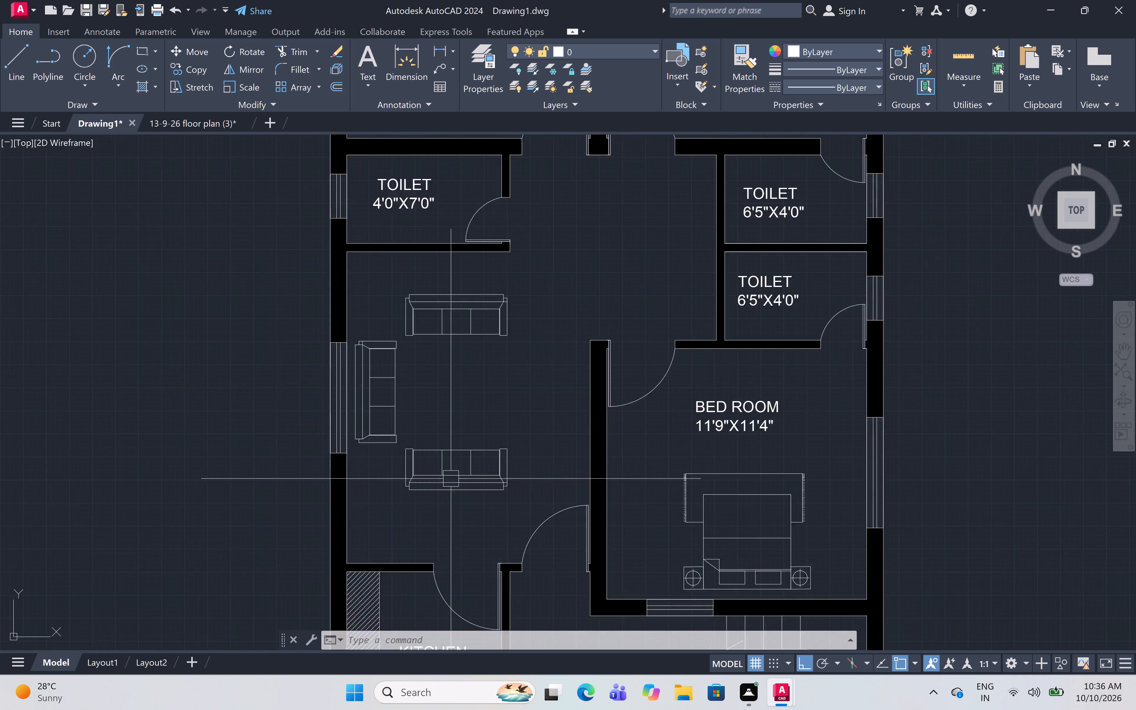
{"action": "middle_click_drag", "start_coordinate": [464, 414], "coordinate": [465, 476]}
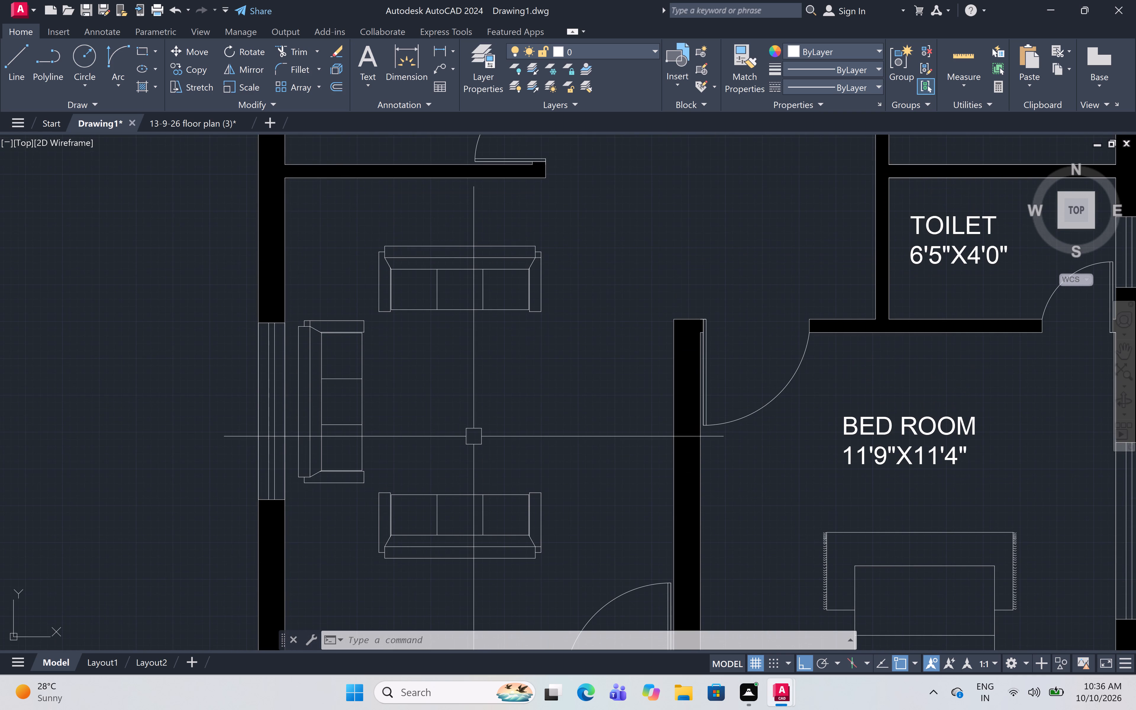
Add multiline text in the open area between the living room sofas, reading LIVING HALL with an indented 11'0"X14'1" beneath it.
{"action": "type", "text": "MT"}
{"action": "key", "text": "space"}
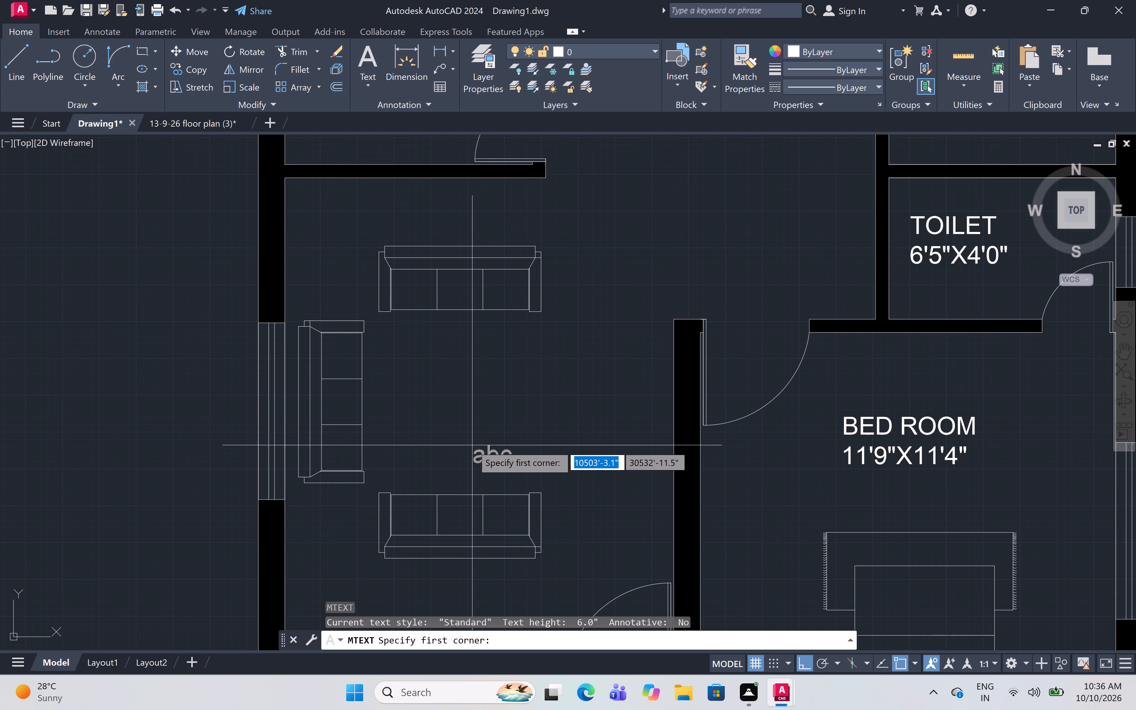
{"action": "left_click", "coordinate": [419, 372]}
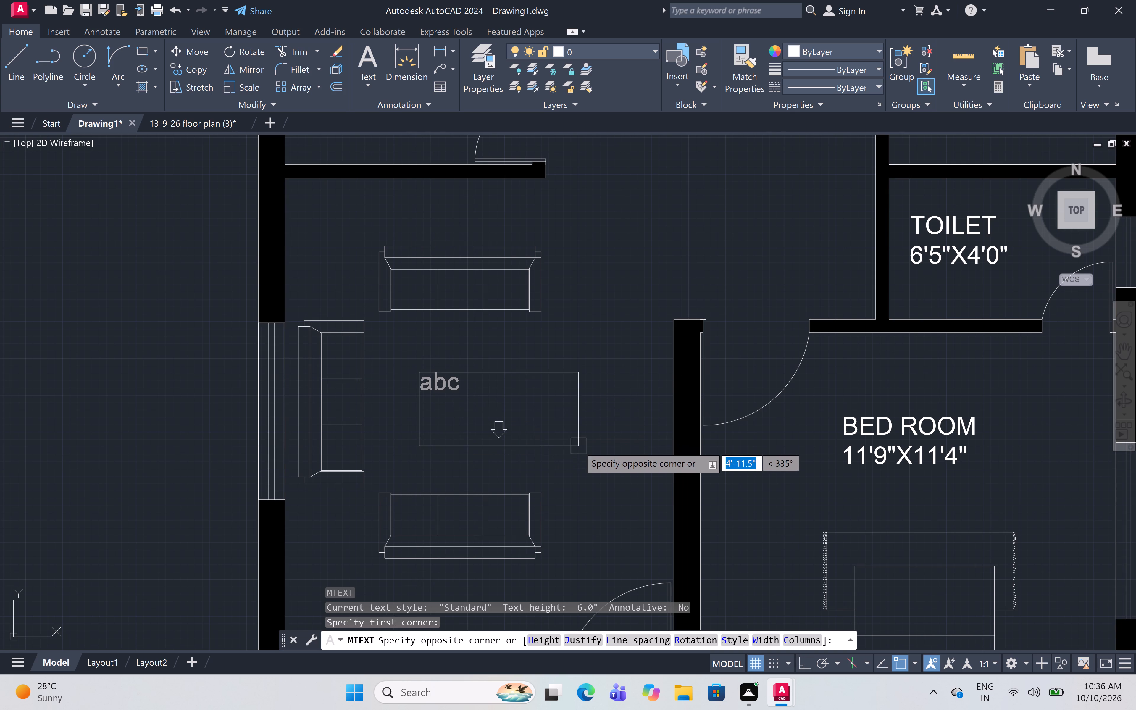
{"action": "left_click", "coordinate": [582, 437]}
{"action": "type", "text": "LIVING"}
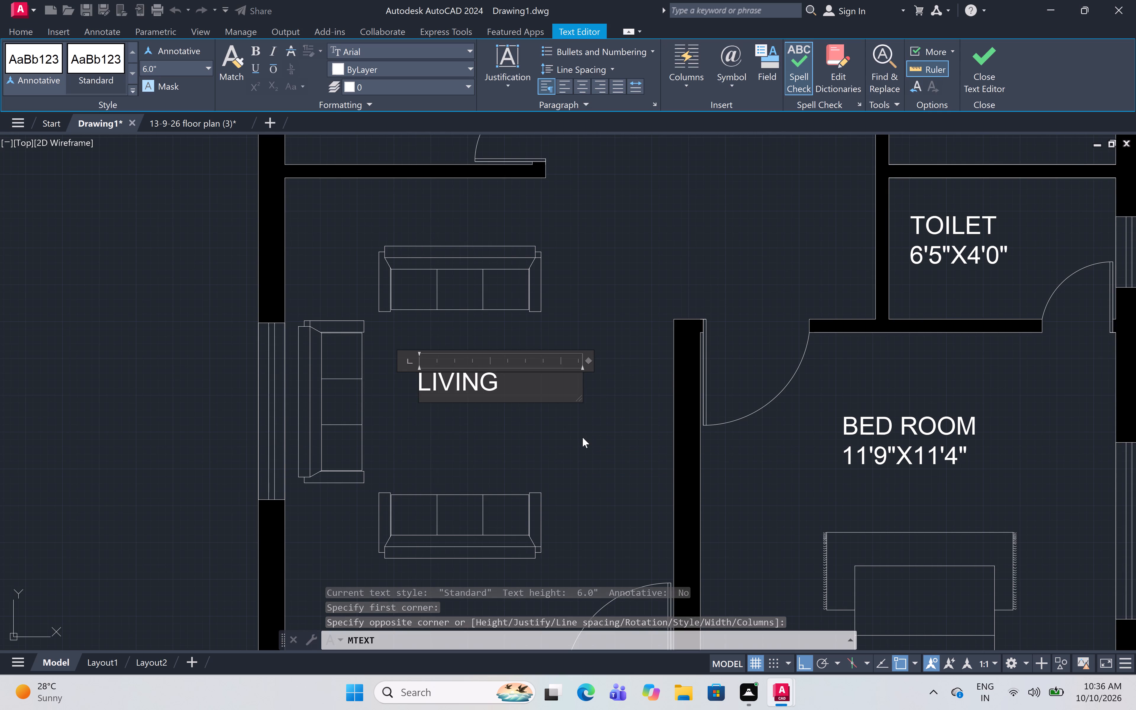
{"action": "key", "text": "space"}
{"action": "key", "text": "h"}
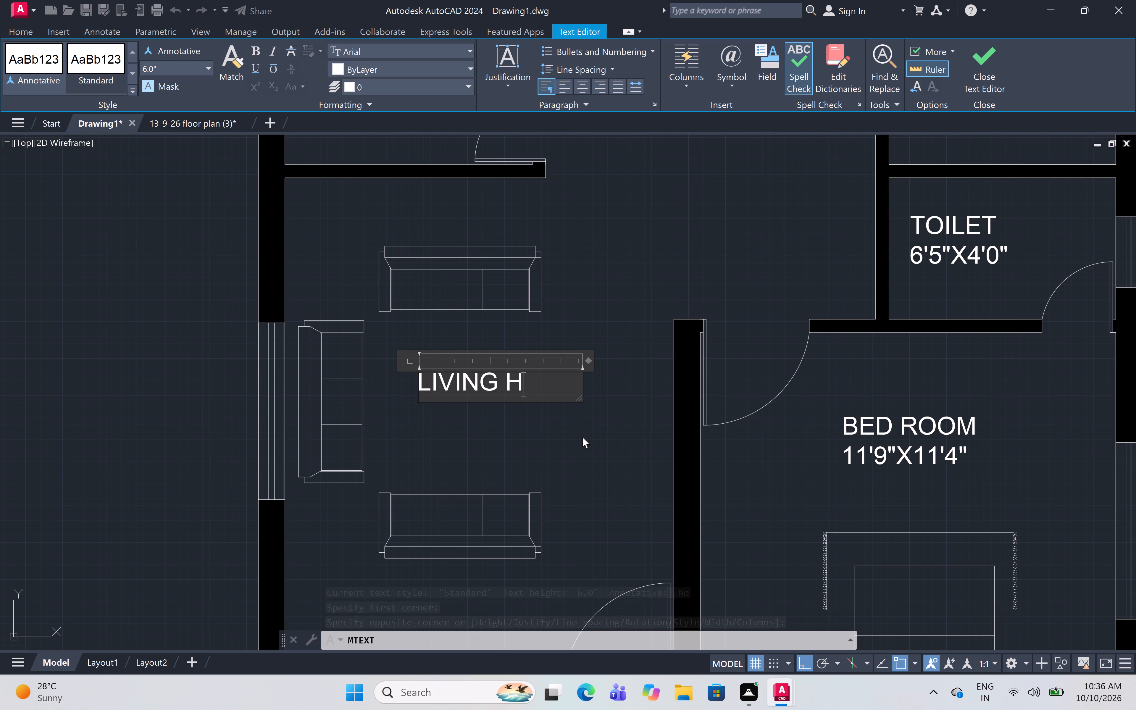
{"action": "key", "text": "a"}
{"action": "type", "text": "LL"}
{"action": "key", "text": "Return"}
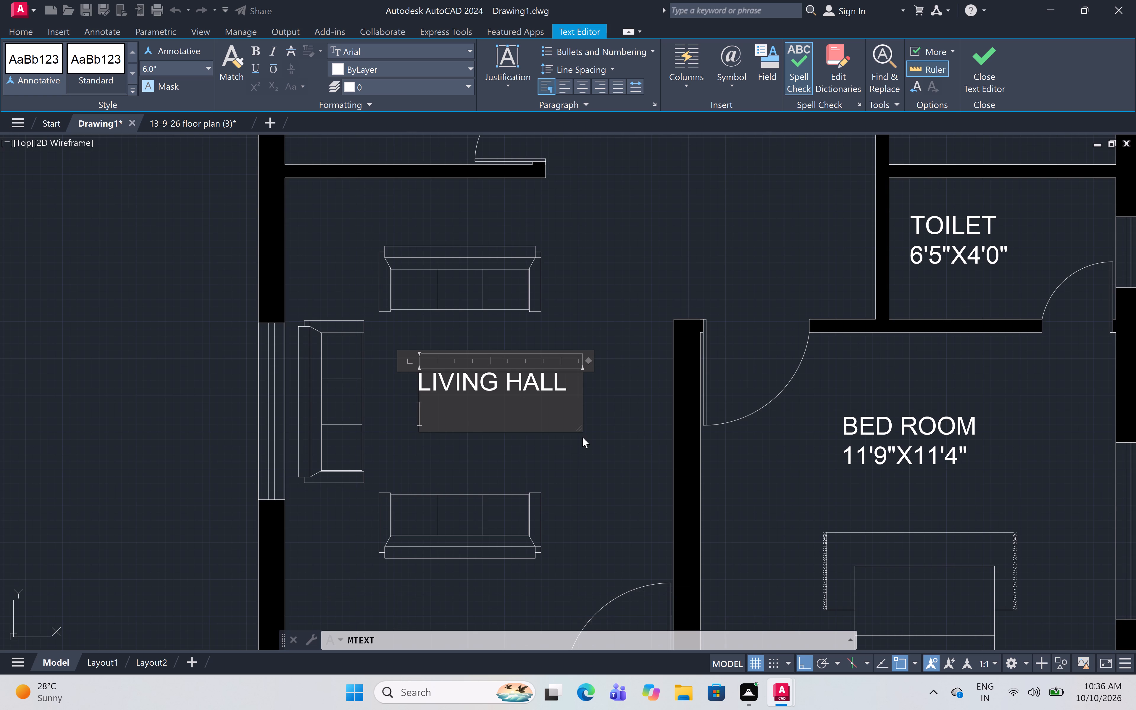
{"action": "key", "text": "space"}
{"action": "type", "text": "11"}
{"action": "type", "text": "'0\""}
{"action": "type", "text": "X1"}
{"action": "key", "text": "4"}
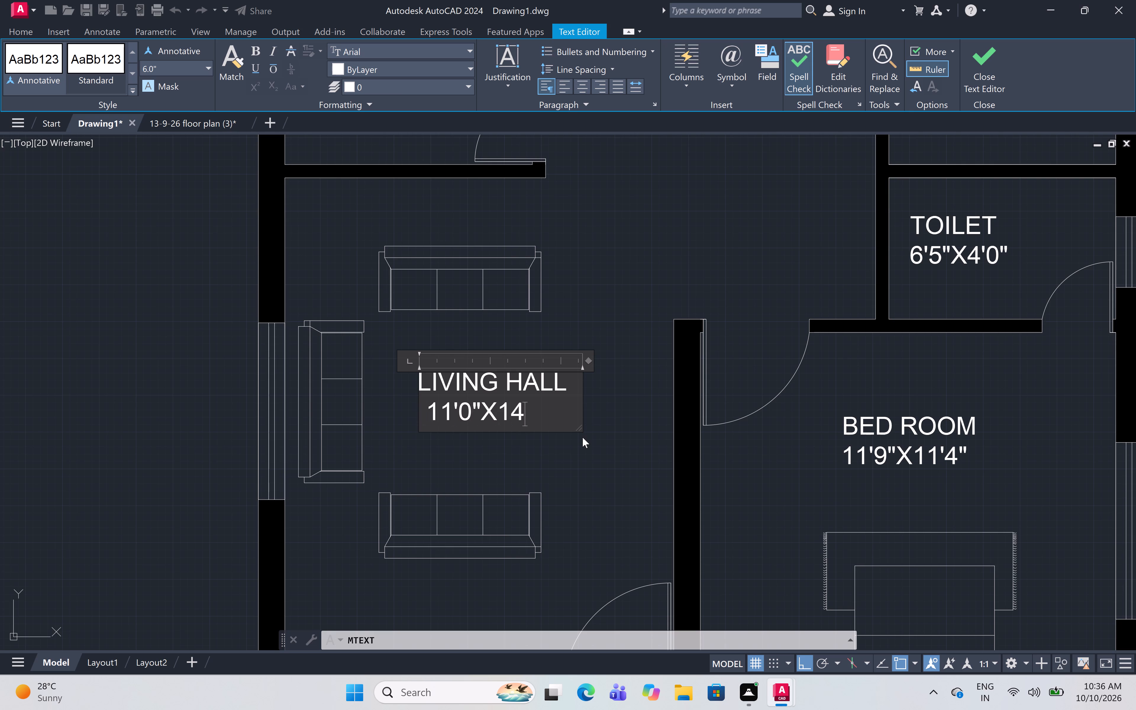
{"action": "key", "text": "apostrophe"}
{"action": "key", "text": "1"}
{"action": "key", "text": "shift+quotedbl"}
{"action": "left_click", "coordinate": [501, 459]}
Move the LIVING HALL label so it lines up horizontally with the two facing sofas.
{"action": "scroll", "coordinate": [508, 447], "scroll_direction": "down", "scroll_amount": 2}
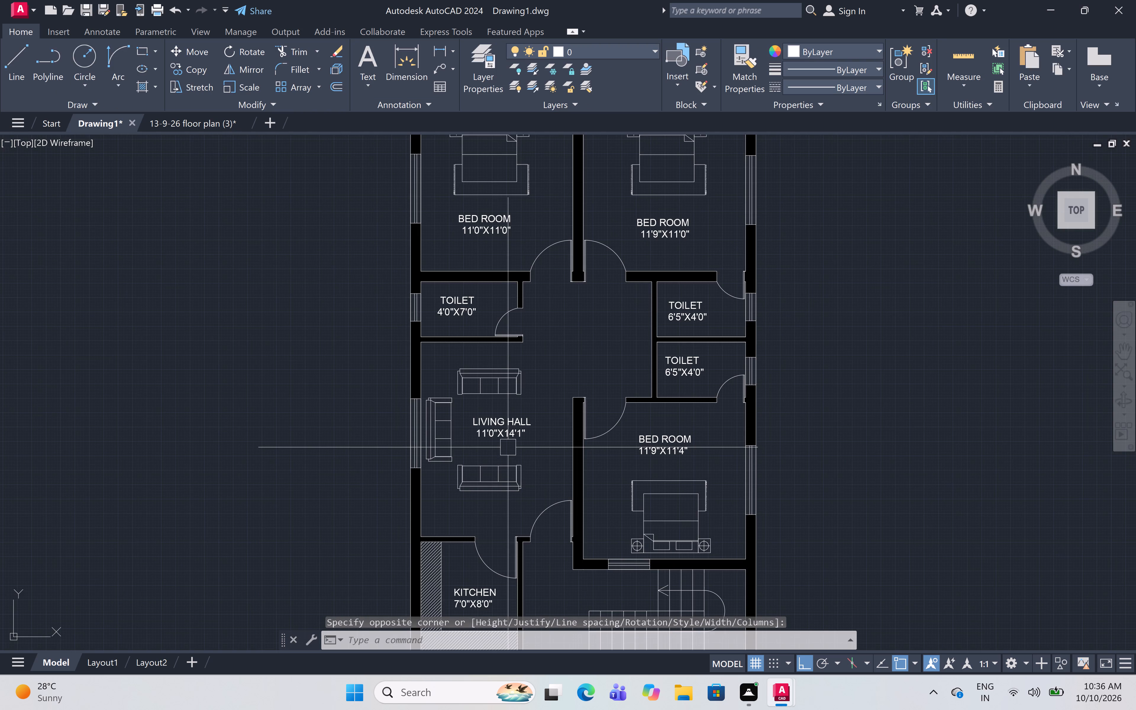
{"action": "scroll", "coordinate": [515, 424], "scroll_direction": "up", "scroll_amount": 1}
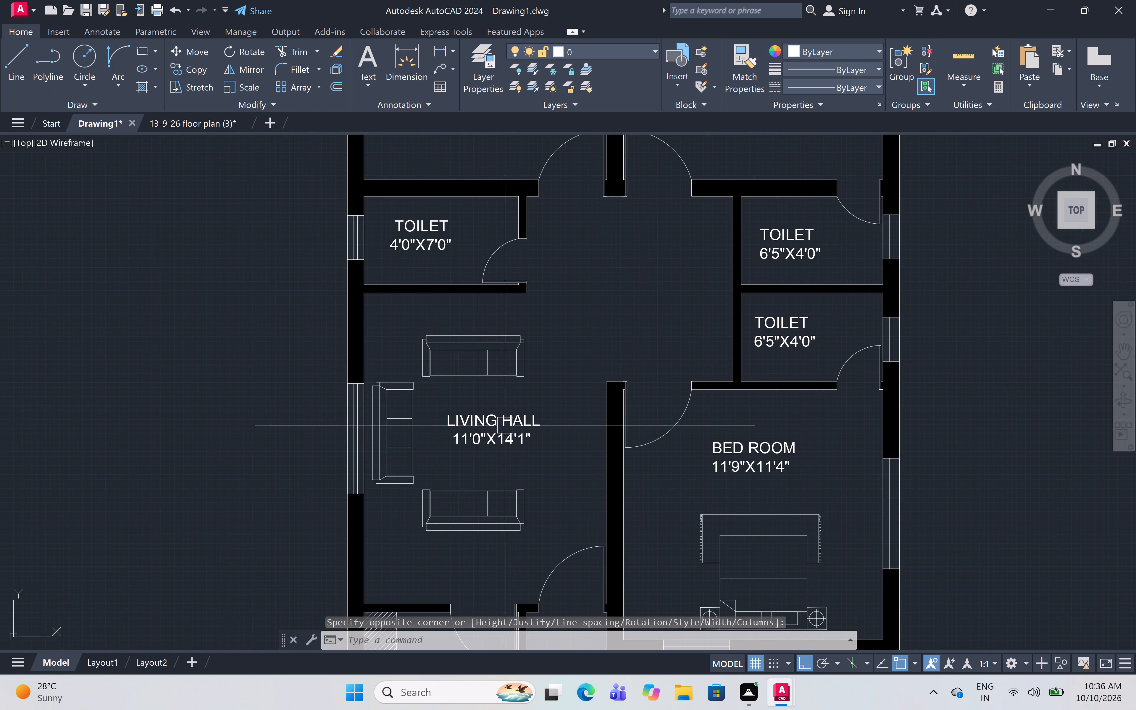
{"action": "scroll", "coordinate": [500, 445], "scroll_direction": "up", "scroll_amount": 2}
{"action": "left_click", "coordinate": [475, 389]}
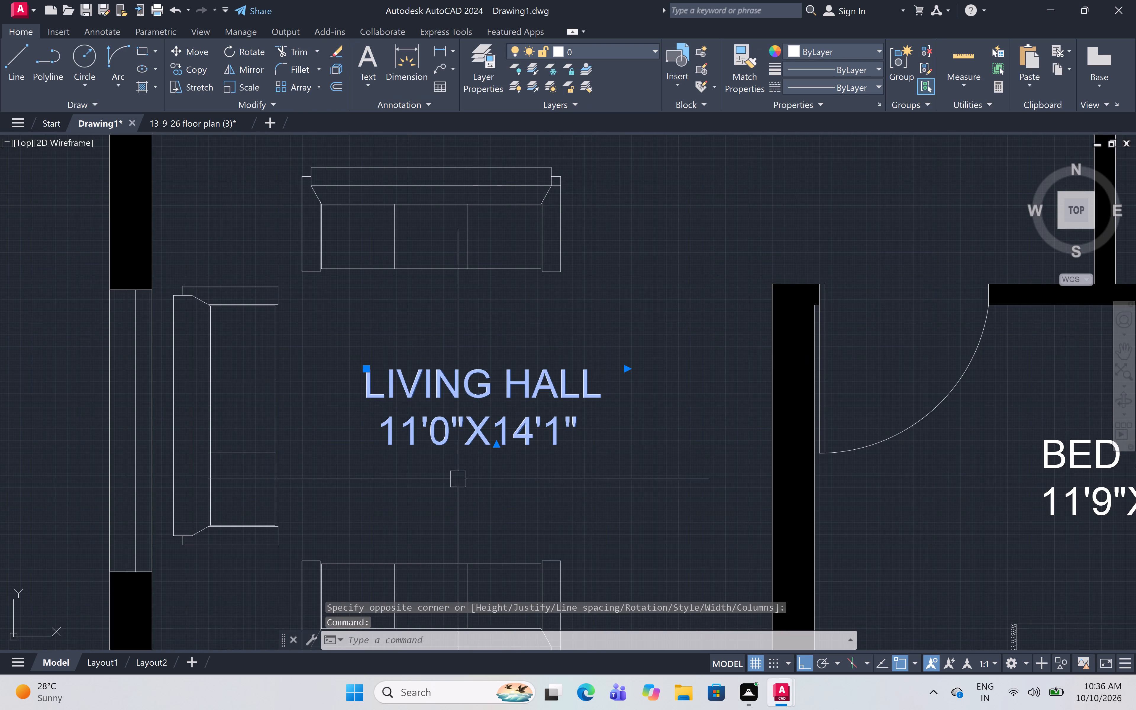
{"action": "type", "text": "M"}
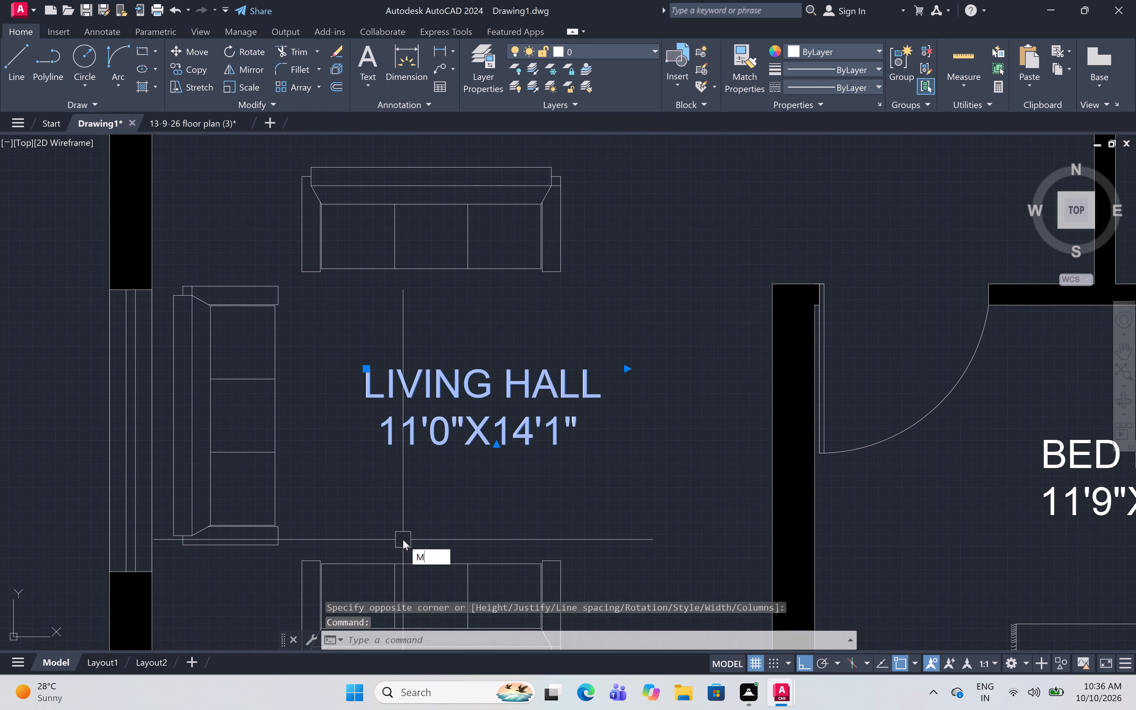
{"action": "key", "text": "space"}
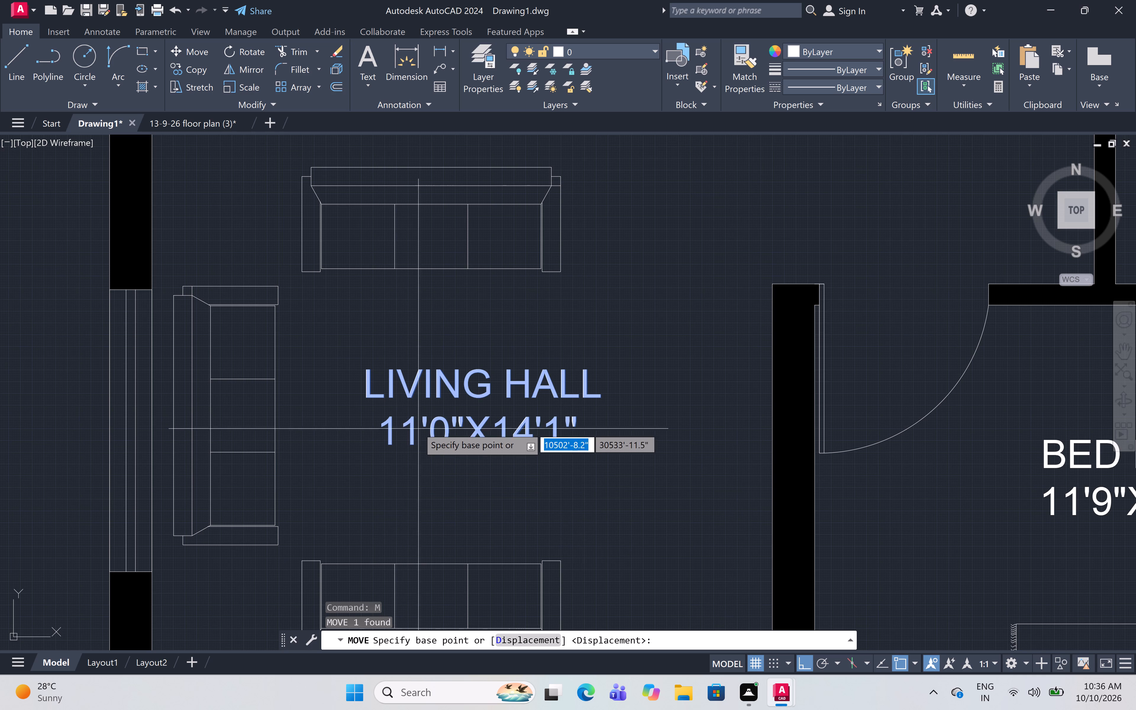
{"action": "left_click", "coordinate": [418, 392]}
{"action": "scroll", "coordinate": [419, 409], "scroll_direction": "up", "scroll_amount": 3}
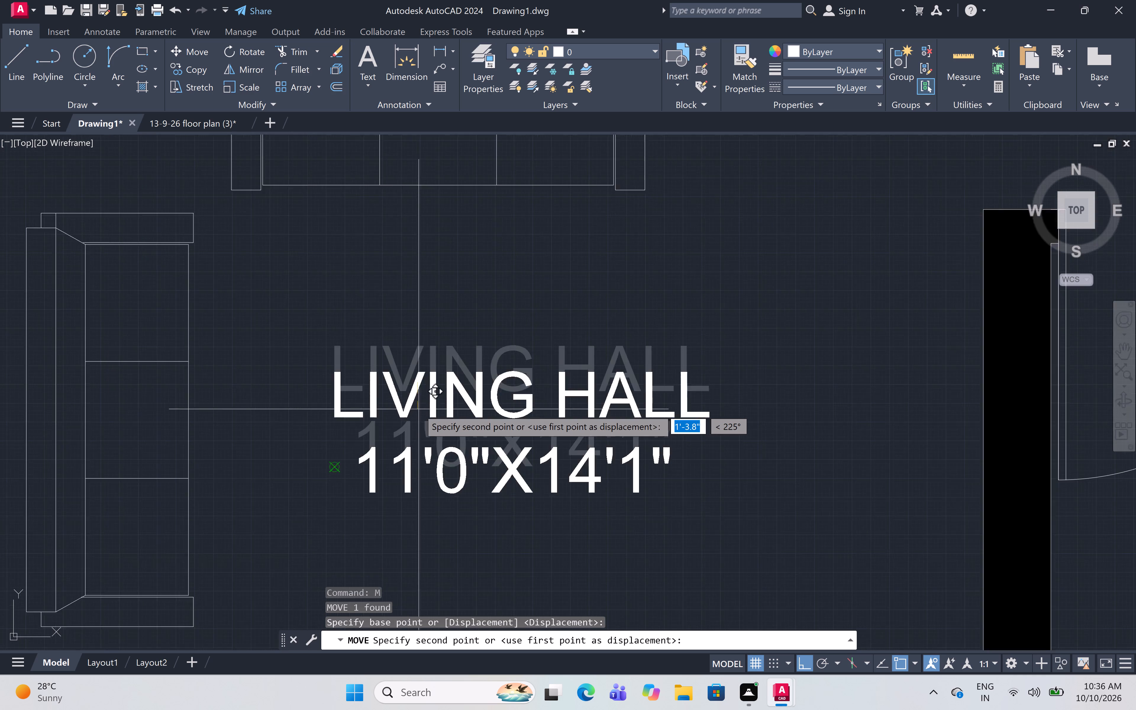
{"action": "scroll", "coordinate": [419, 409], "scroll_direction": "up", "scroll_amount": 1}
{"action": "scroll", "coordinate": [417, 388], "scroll_direction": "down", "scroll_amount": 3}
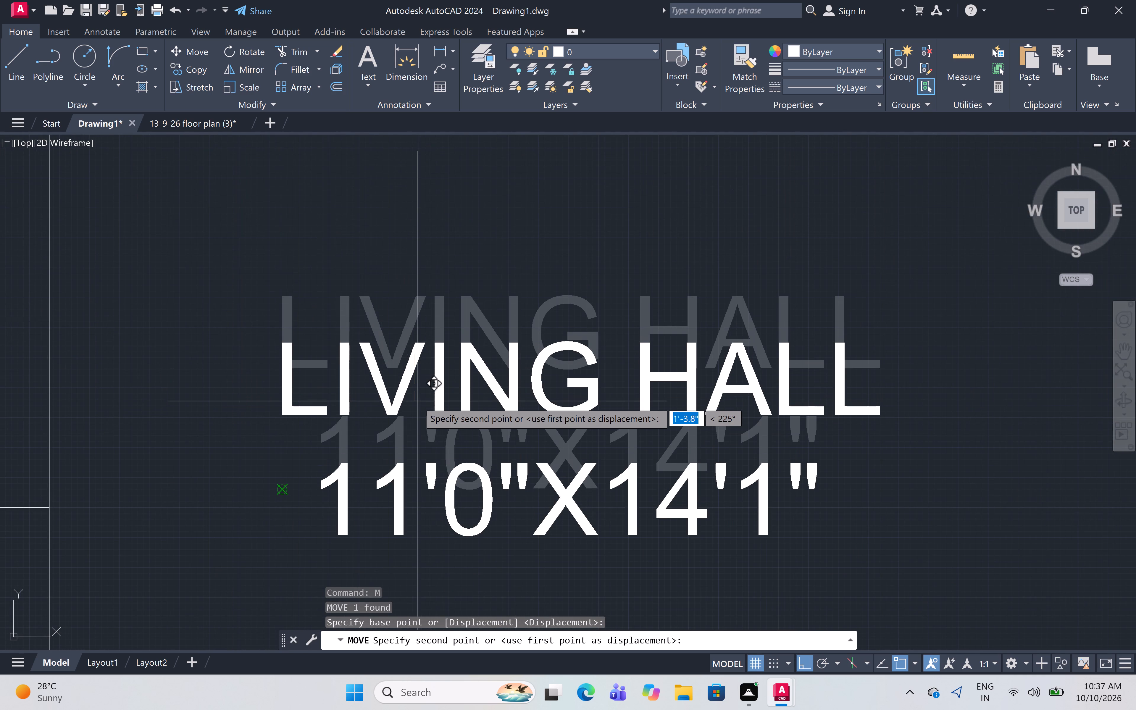
{"action": "scroll", "coordinate": [417, 396], "scroll_direction": "up", "scroll_amount": 1}
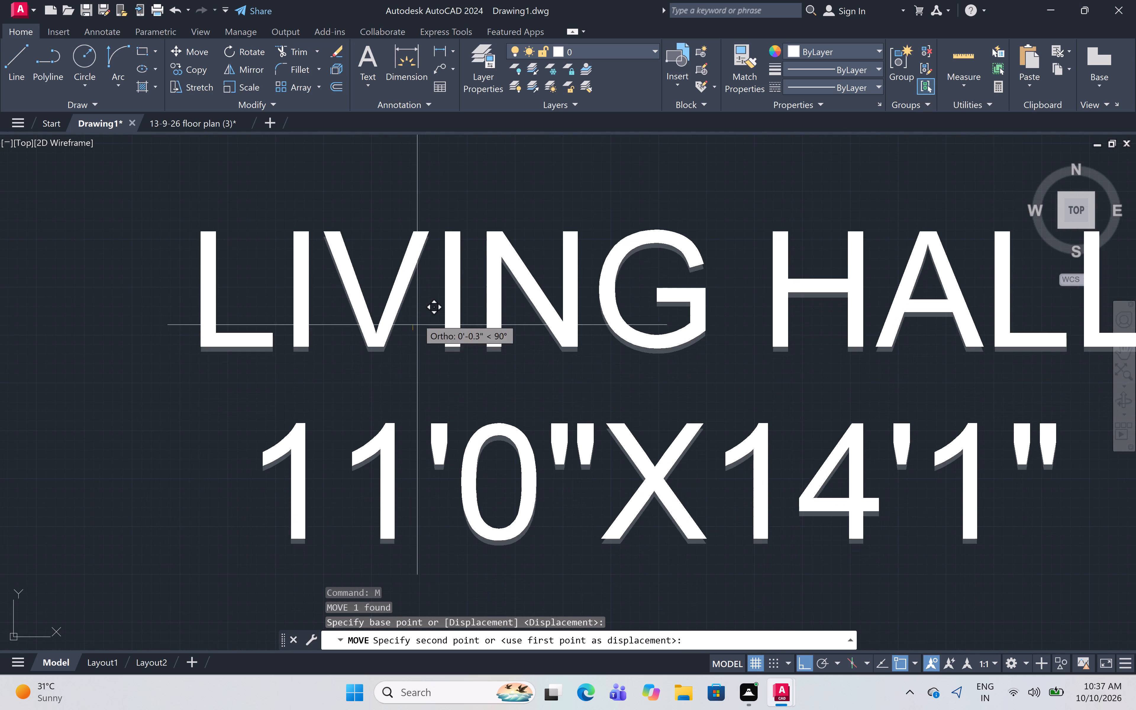
{"action": "left_click", "coordinate": [415, 392]}
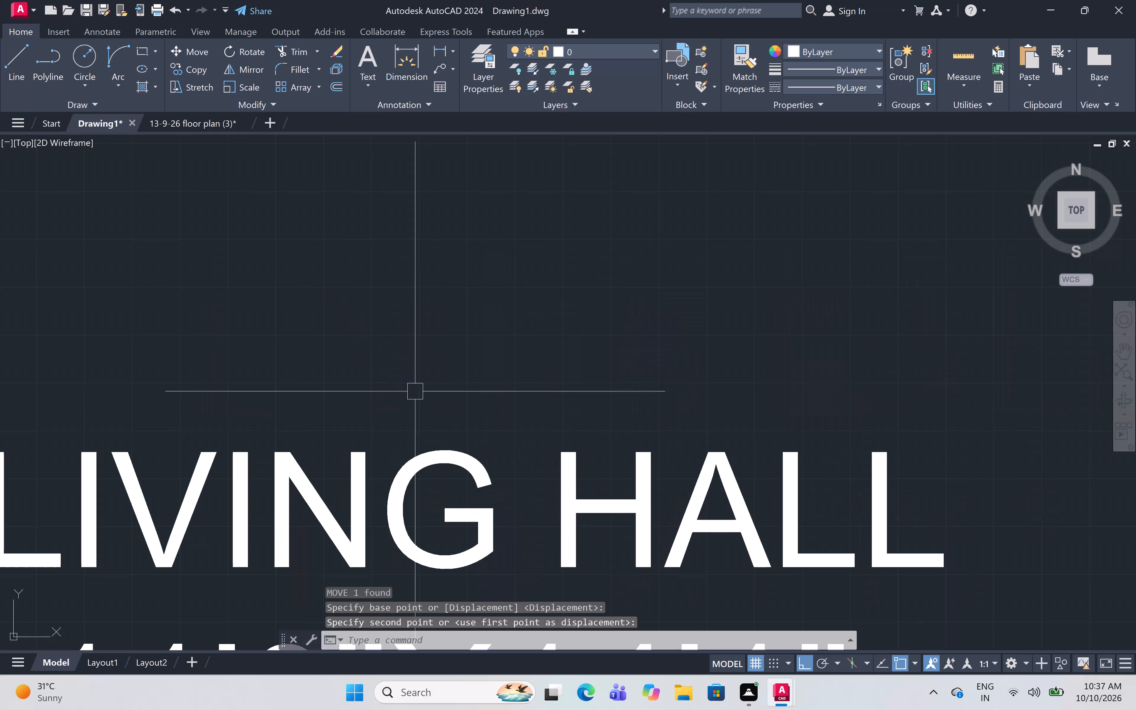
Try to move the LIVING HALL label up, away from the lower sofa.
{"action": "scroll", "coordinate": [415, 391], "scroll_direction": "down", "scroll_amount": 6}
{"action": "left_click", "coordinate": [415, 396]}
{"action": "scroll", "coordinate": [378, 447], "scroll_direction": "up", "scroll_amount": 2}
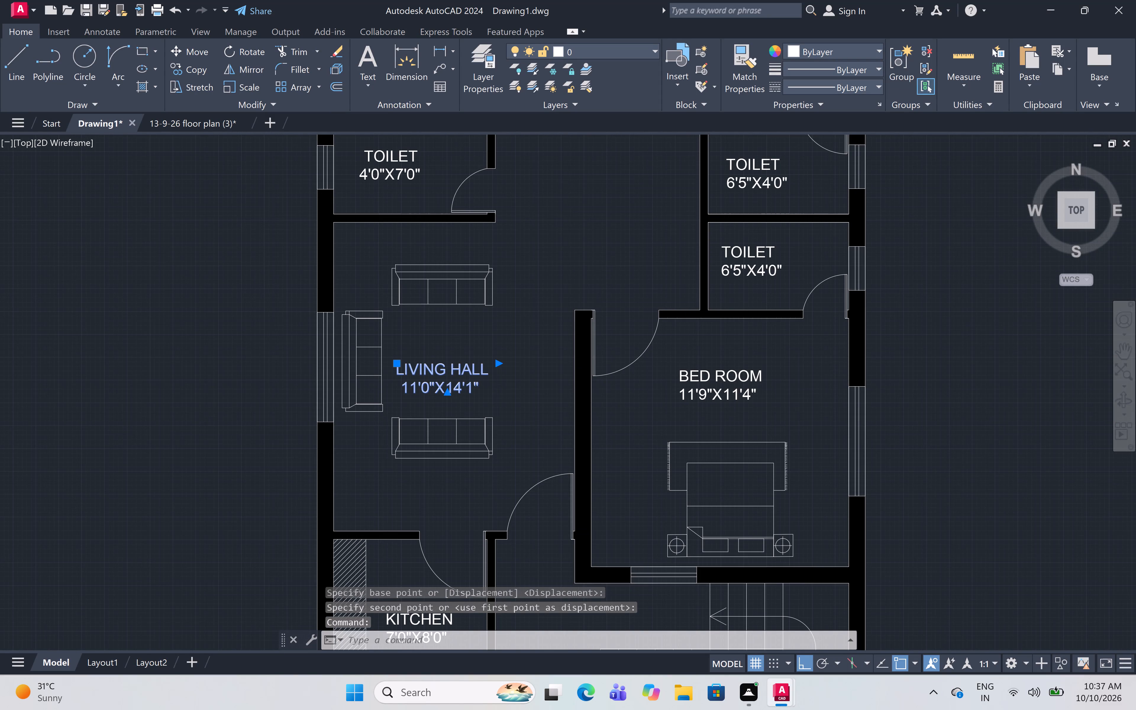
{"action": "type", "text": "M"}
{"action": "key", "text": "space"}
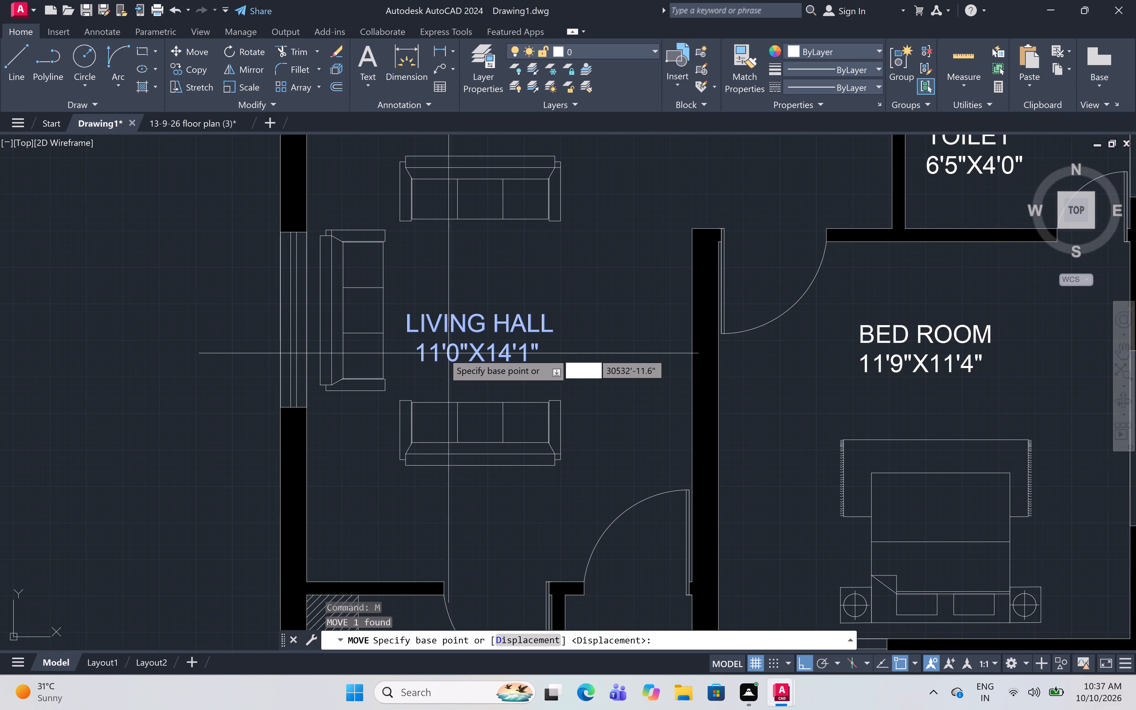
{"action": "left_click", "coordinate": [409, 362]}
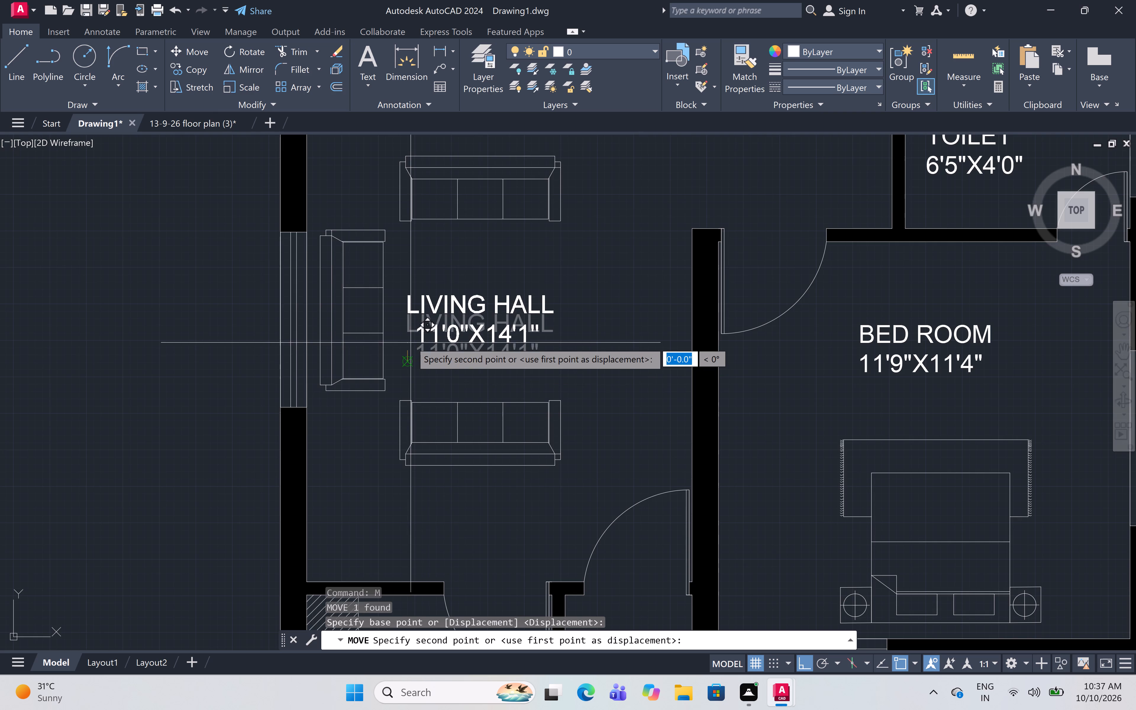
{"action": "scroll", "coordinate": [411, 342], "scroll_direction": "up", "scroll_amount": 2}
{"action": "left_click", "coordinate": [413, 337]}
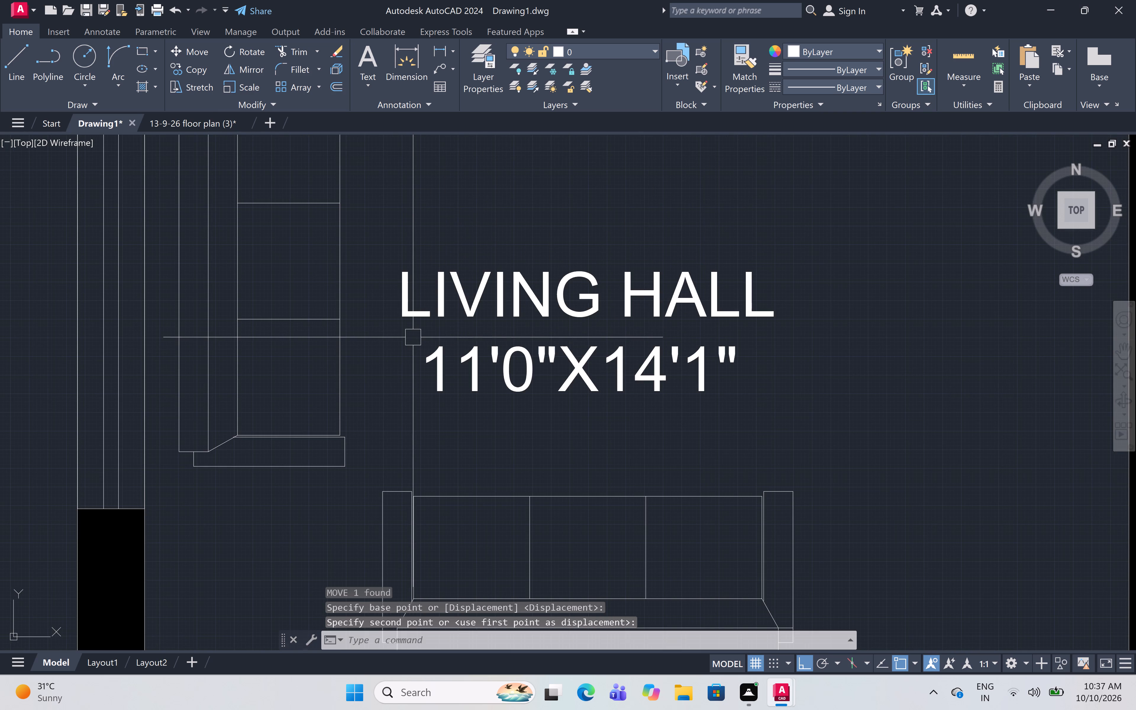
Move the LIVING HALL label straight up about 9" to centre it between the upper and lower sofas.
{"action": "left_click", "coordinate": [476, 285]}
{"action": "scroll", "coordinate": [482, 328], "scroll_direction": "down", "scroll_amount": 2}
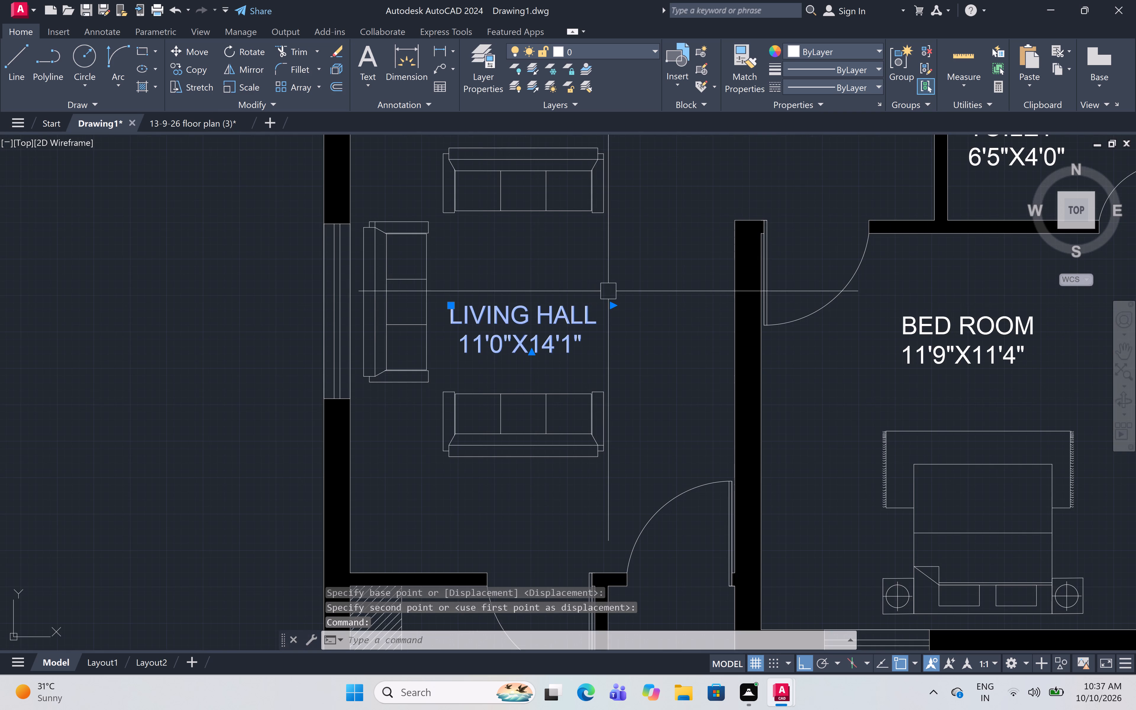
{"action": "type", "text": "M"}
{"action": "key", "text": "space"}
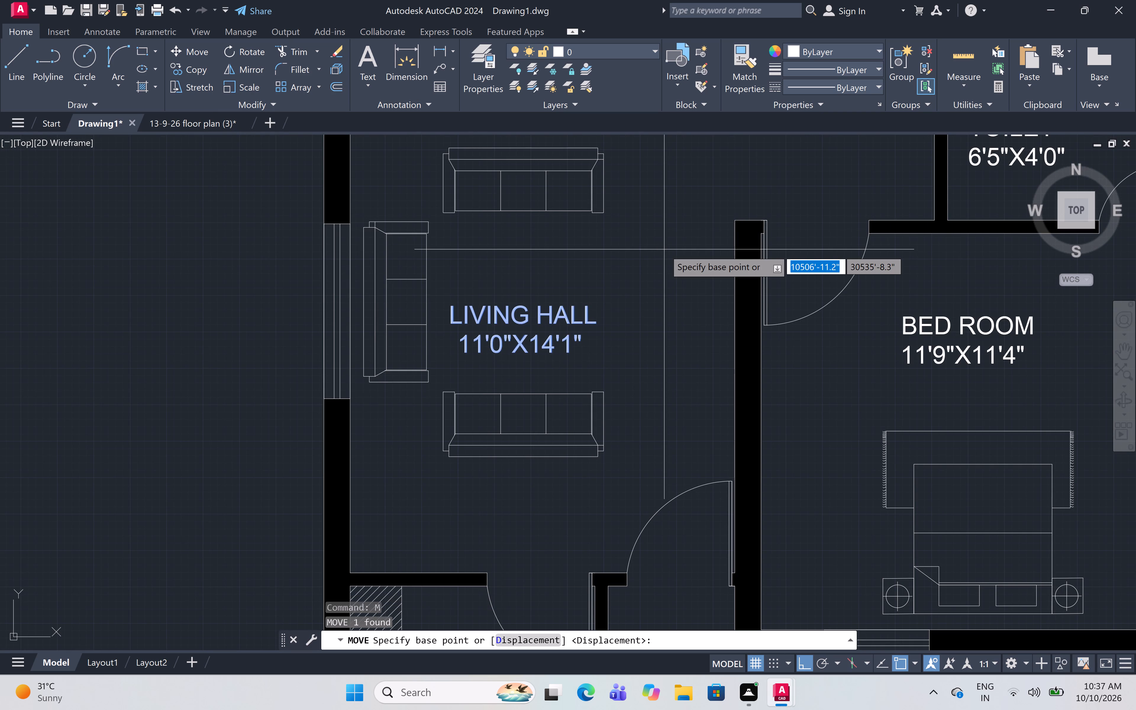
{"action": "left_click", "coordinate": [524, 341]}
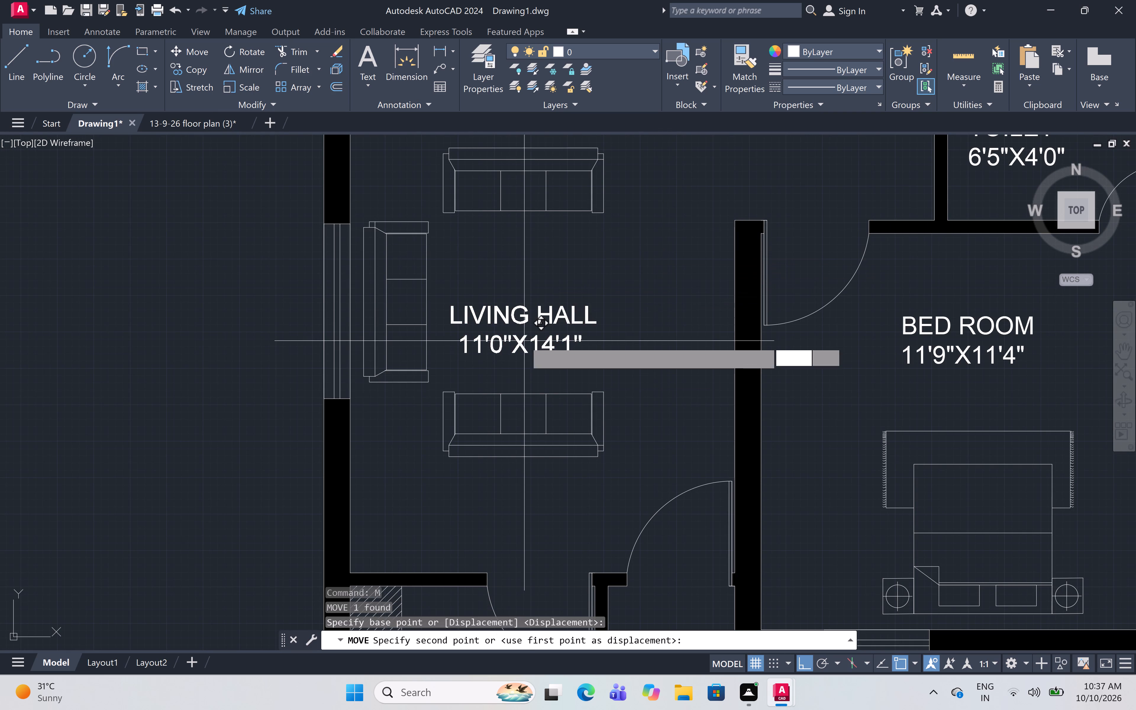
{"action": "scroll", "coordinate": [523, 314], "scroll_direction": "up", "scroll_amount": 3}
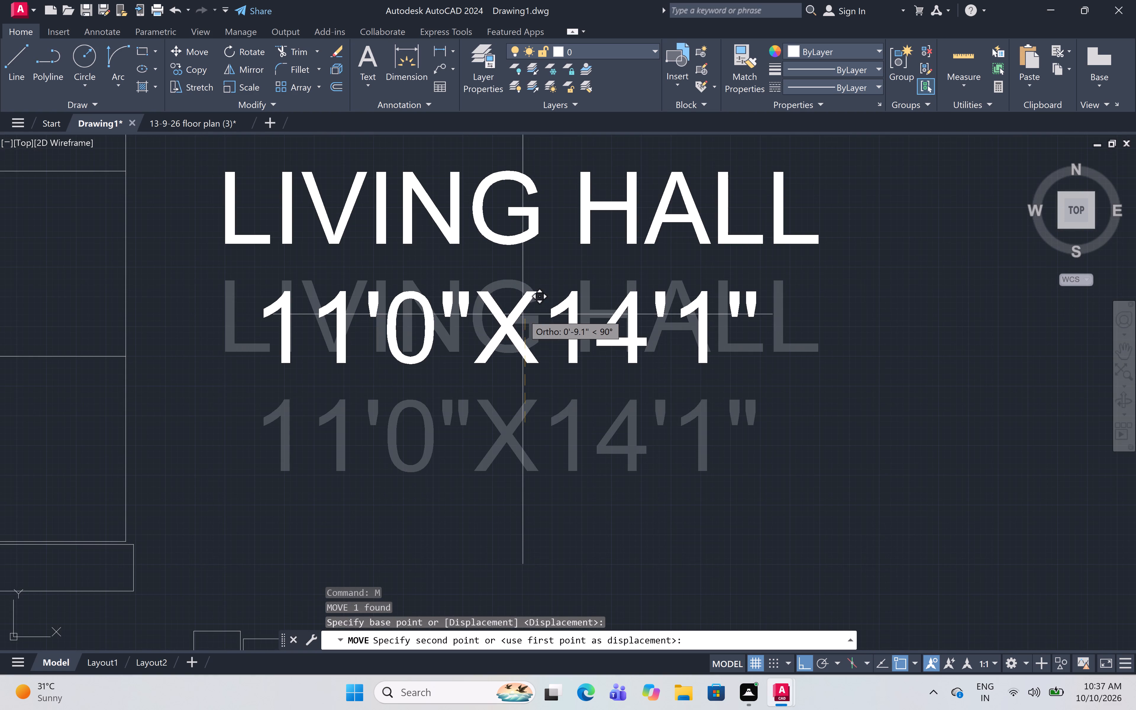
{"action": "left_click", "coordinate": [523, 314]}
Add multiline text reading UP beside the lower stair flight, at the start of the direction line.
{"action": "scroll", "coordinate": [523, 314], "scroll_direction": "down", "scroll_amount": 6}
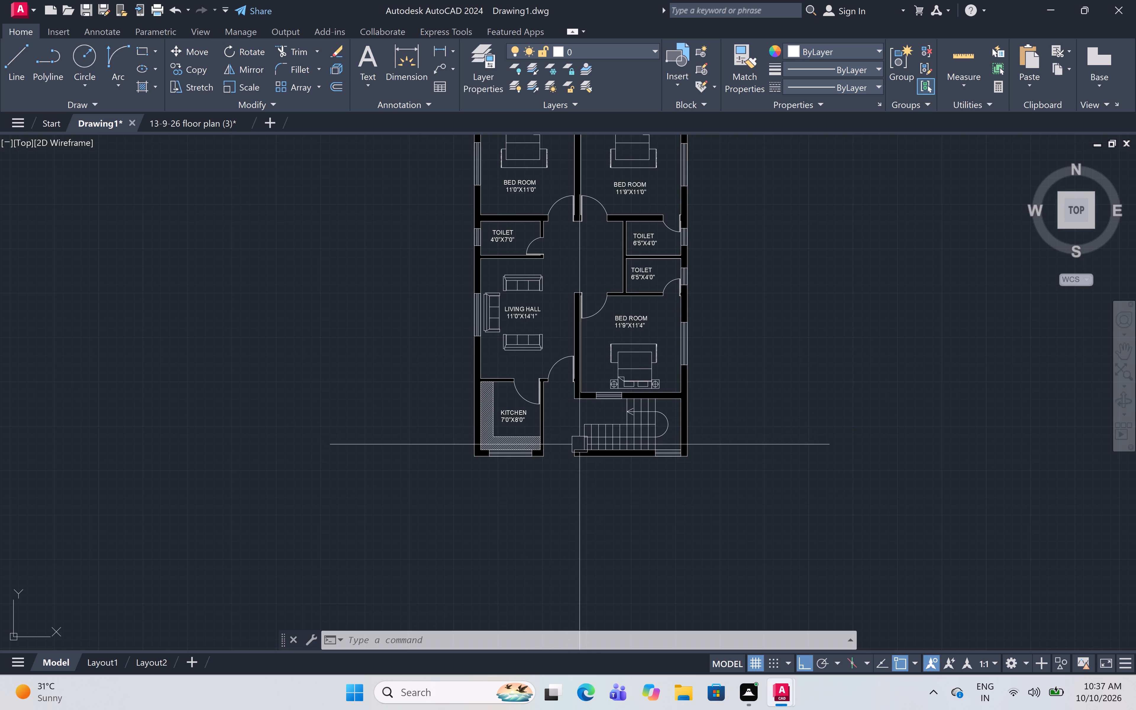
{"action": "scroll", "coordinate": [579, 432], "scroll_direction": "up", "scroll_amount": 4}
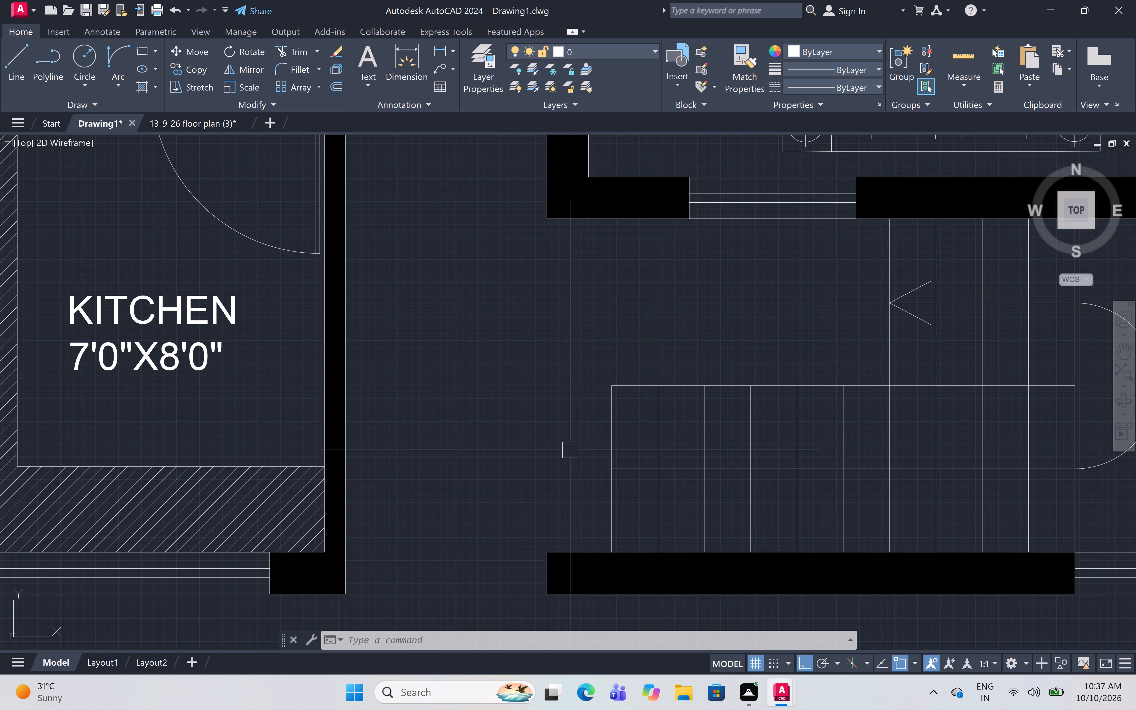
{"action": "key", "text": "m"}
{"action": "type", "text": "T"}
{"action": "key", "text": "space"}
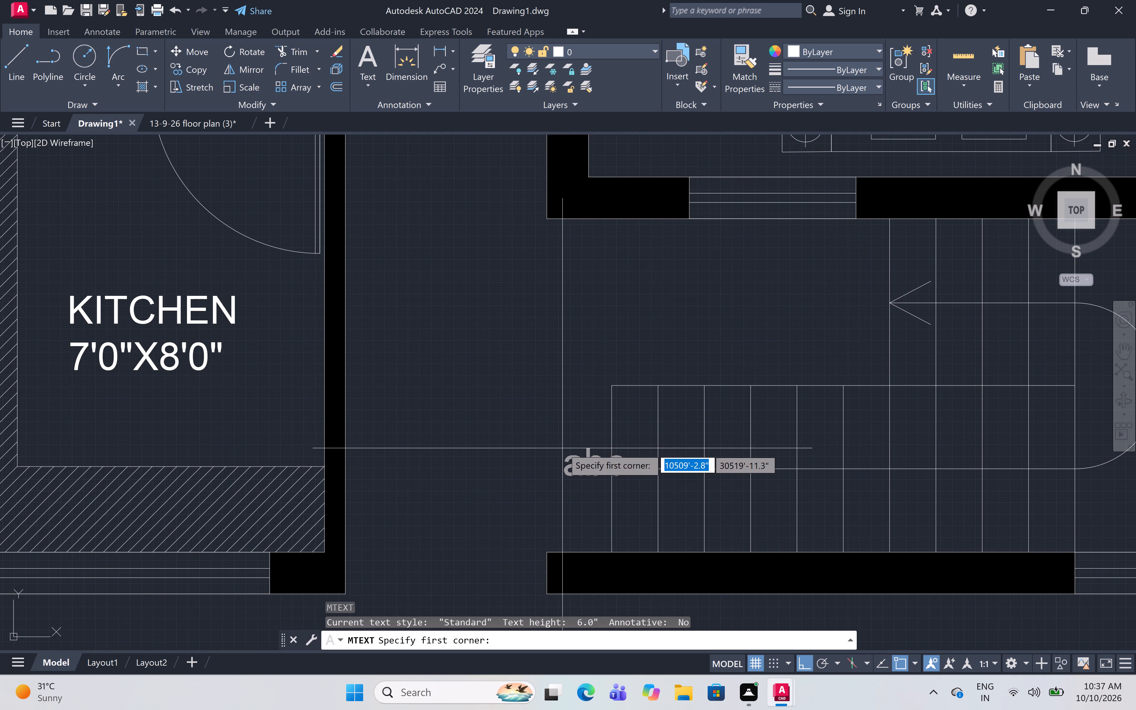
{"action": "left_click", "coordinate": [562, 448]}
{"action": "left_click", "coordinate": [603, 486]}
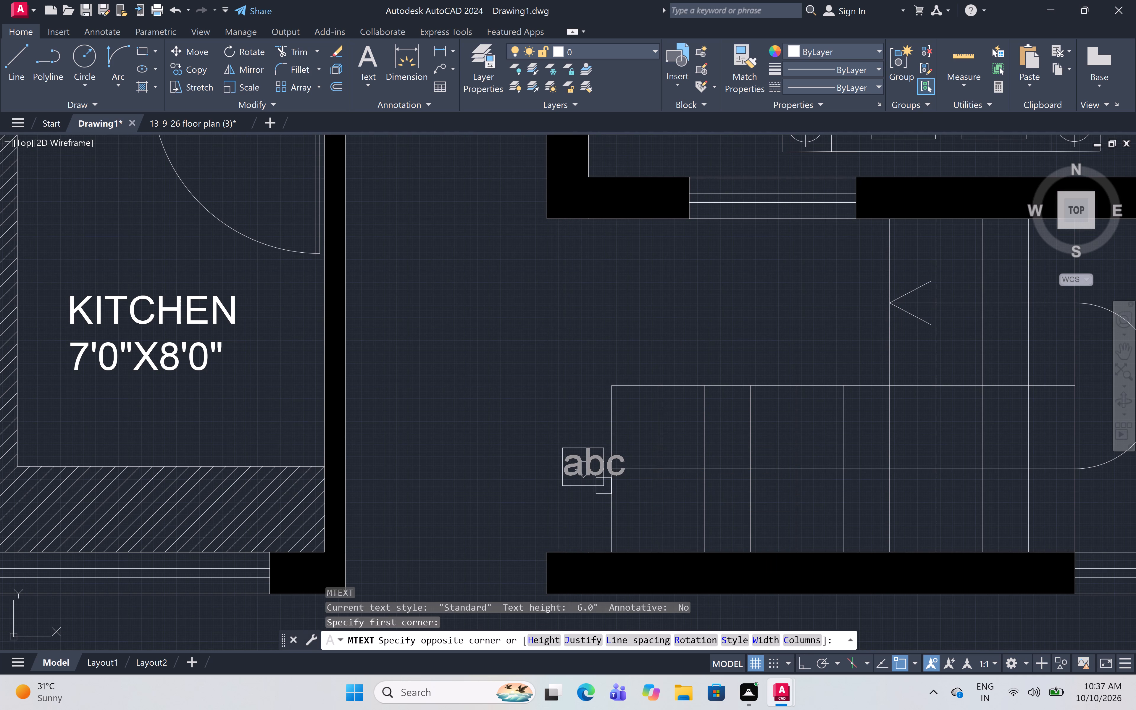
{"action": "type", "text": "UP"}
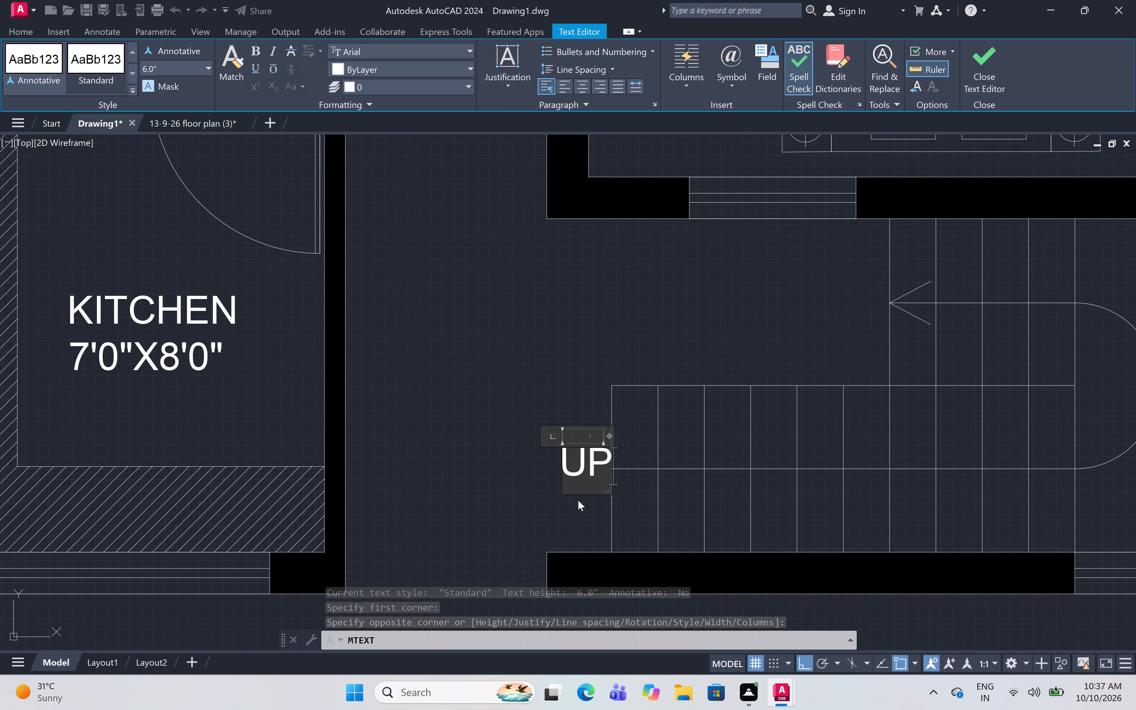
{"action": "left_click", "coordinate": [494, 482]}
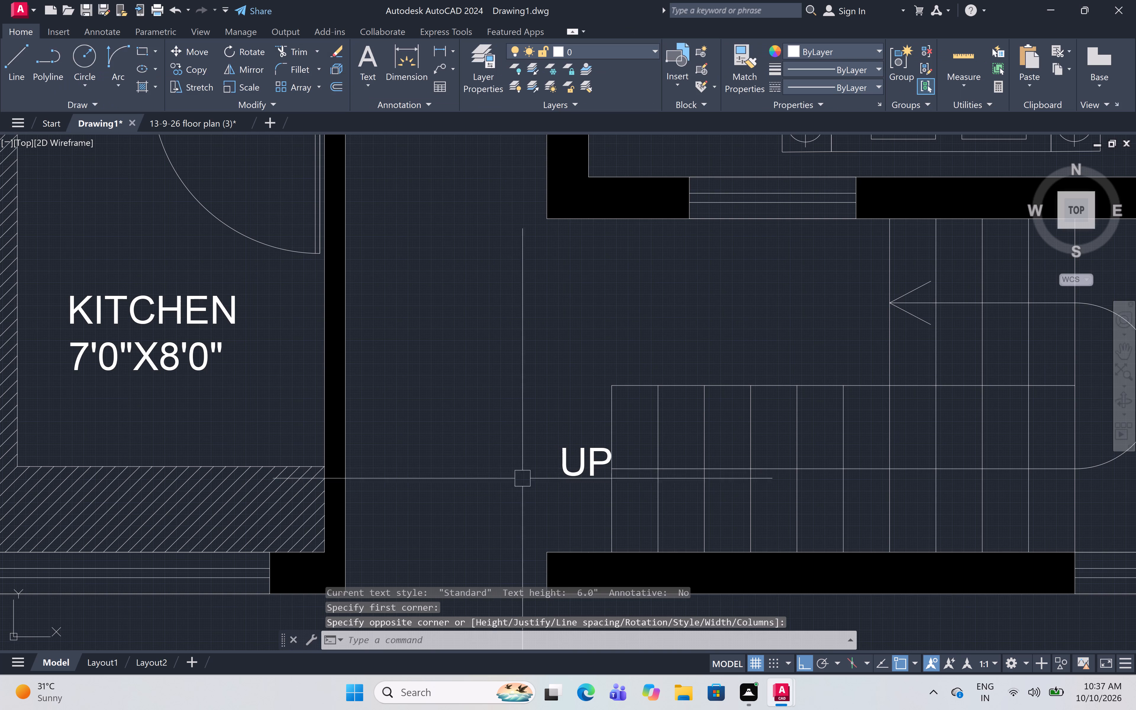
Move the UP label horizontally a few inches away from the first step of the lower stair flight.
{"action": "left_click", "coordinate": [562, 475]}
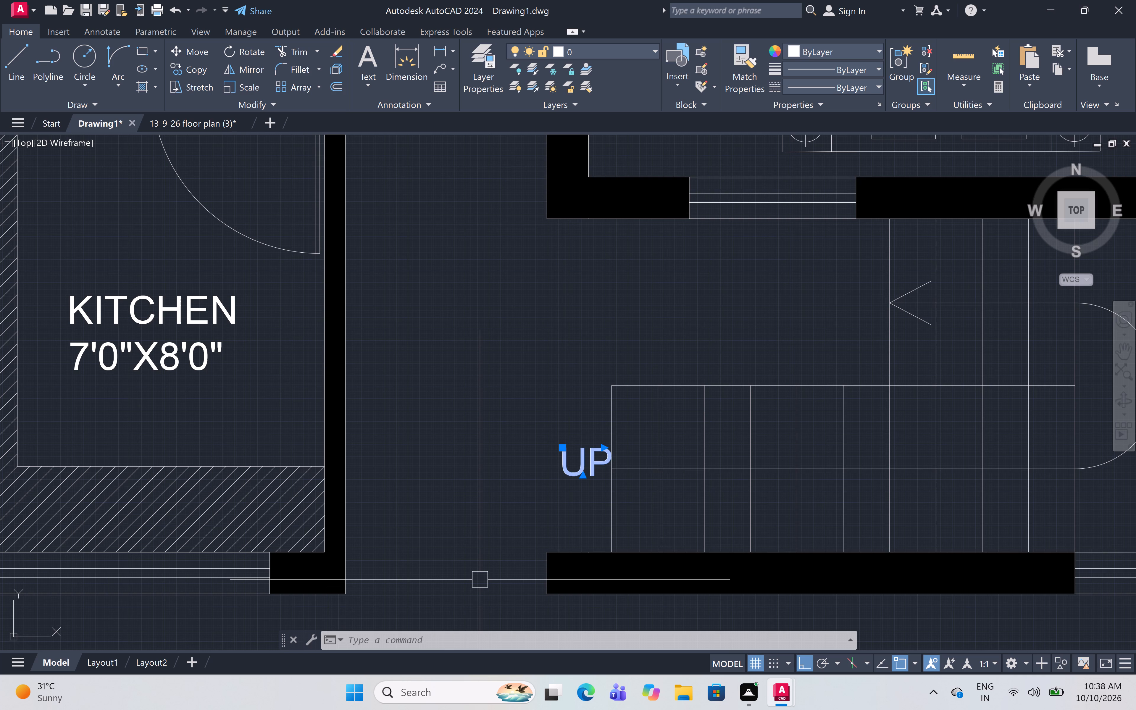
{"action": "type", "text": "M"}
{"action": "key", "text": "space"}
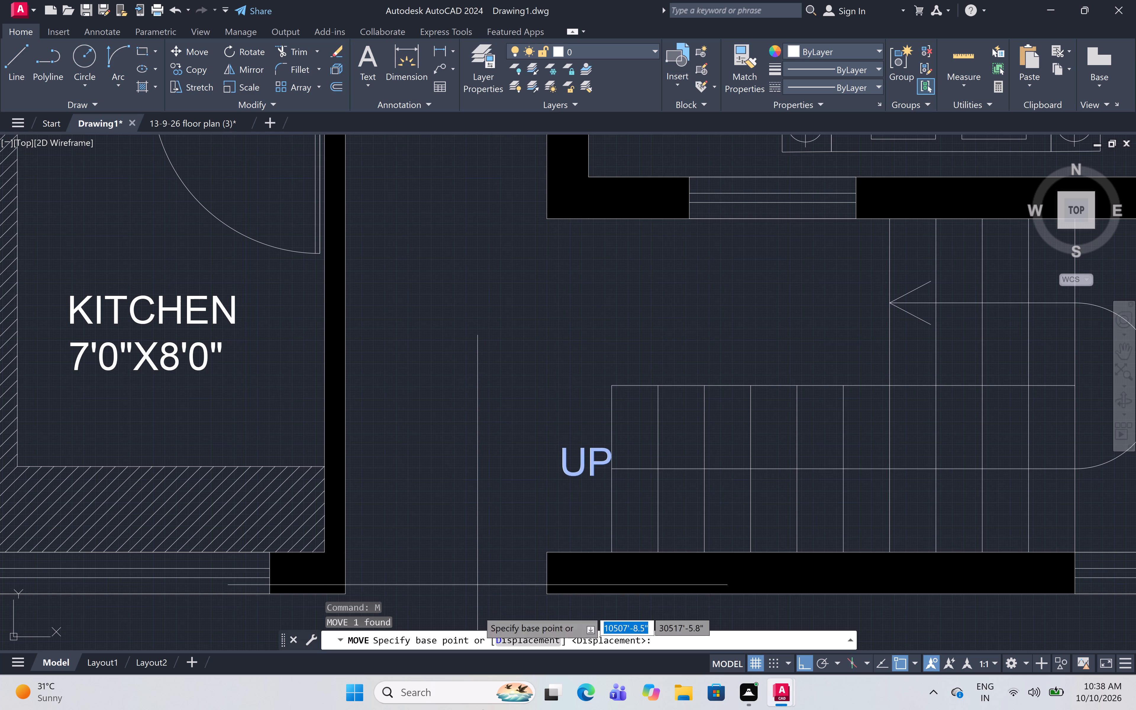
{"action": "left_click", "coordinate": [563, 478]}
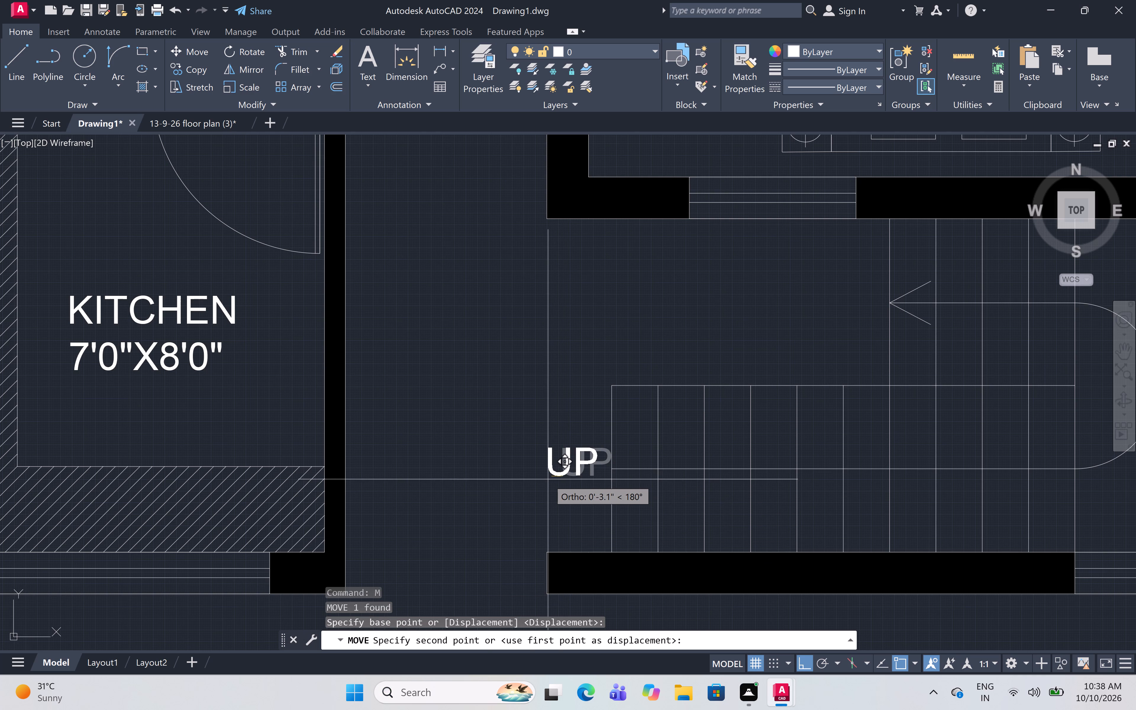
{"action": "scroll", "coordinate": [548, 479], "scroll_direction": "up", "scroll_amount": 5}
{"action": "left_click", "coordinate": [560, 472]}
{"action": "scroll", "coordinate": [560, 472], "scroll_direction": "down", "scroll_amount": 6}
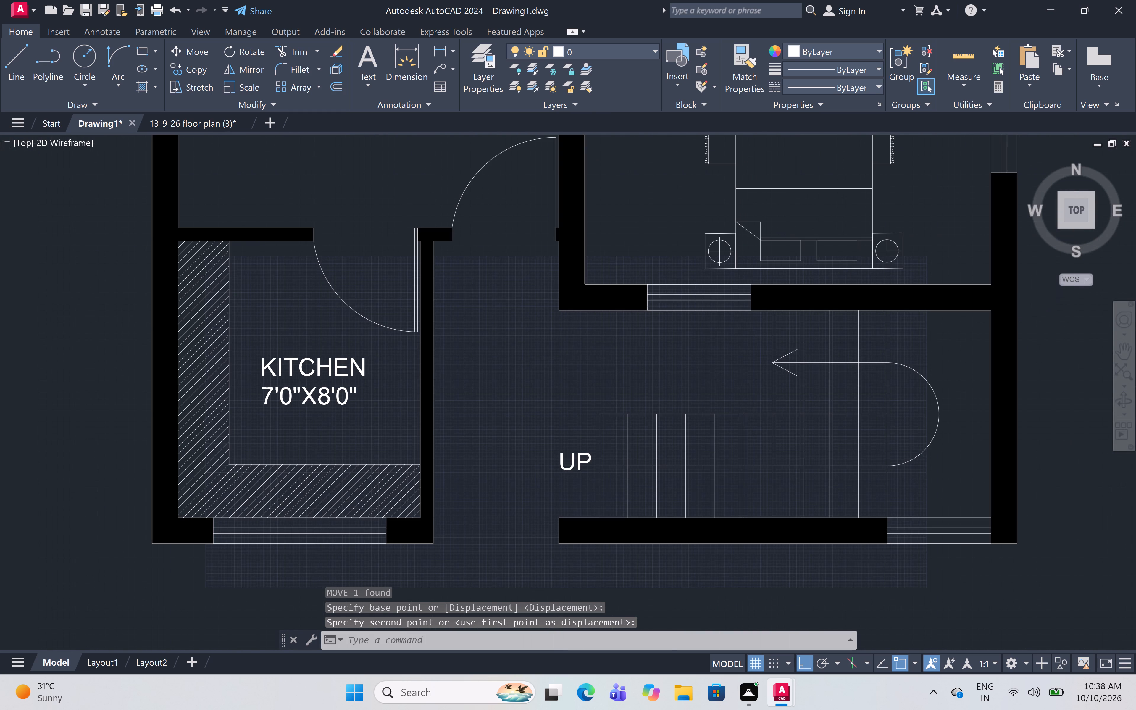
Add multiline text reading W outside the outer-wall window of the 11'0"X11'0" bedroom.
{"action": "scroll", "coordinate": [580, 466], "scroll_direction": "down", "scroll_amount": 2}
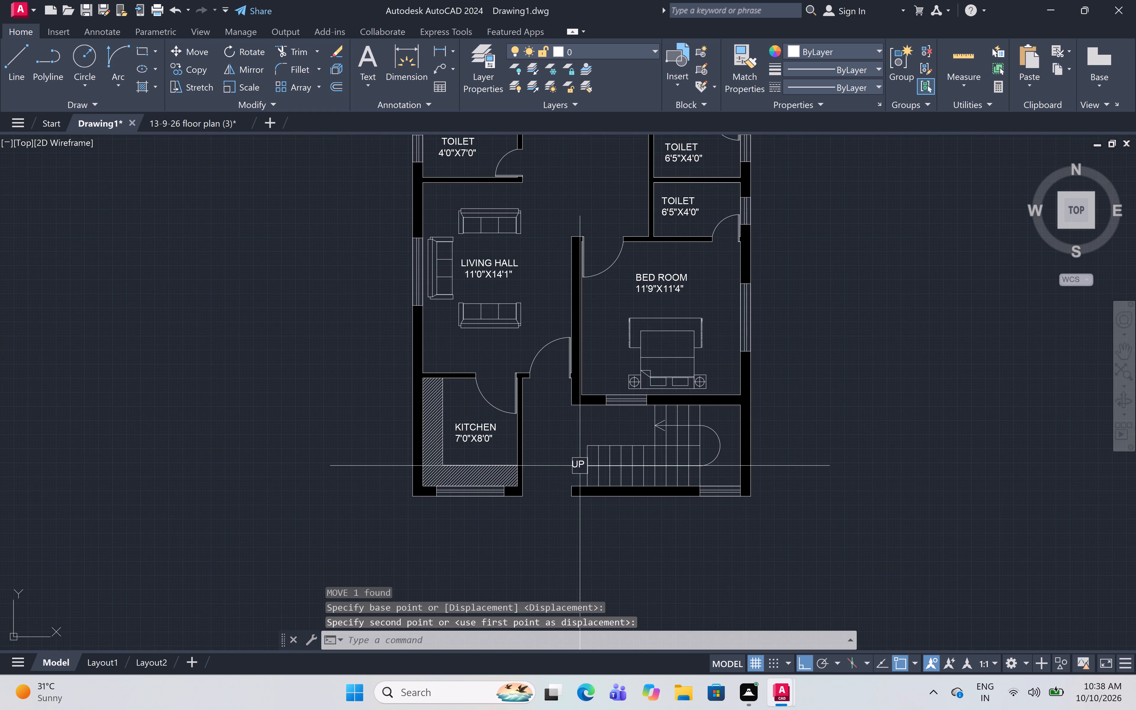
{"action": "scroll", "coordinate": [580, 466], "scroll_direction": "down", "scroll_amount": 1}
{"action": "middle_click_drag", "start_coordinate": [580, 469], "coordinate": [557, 590]}
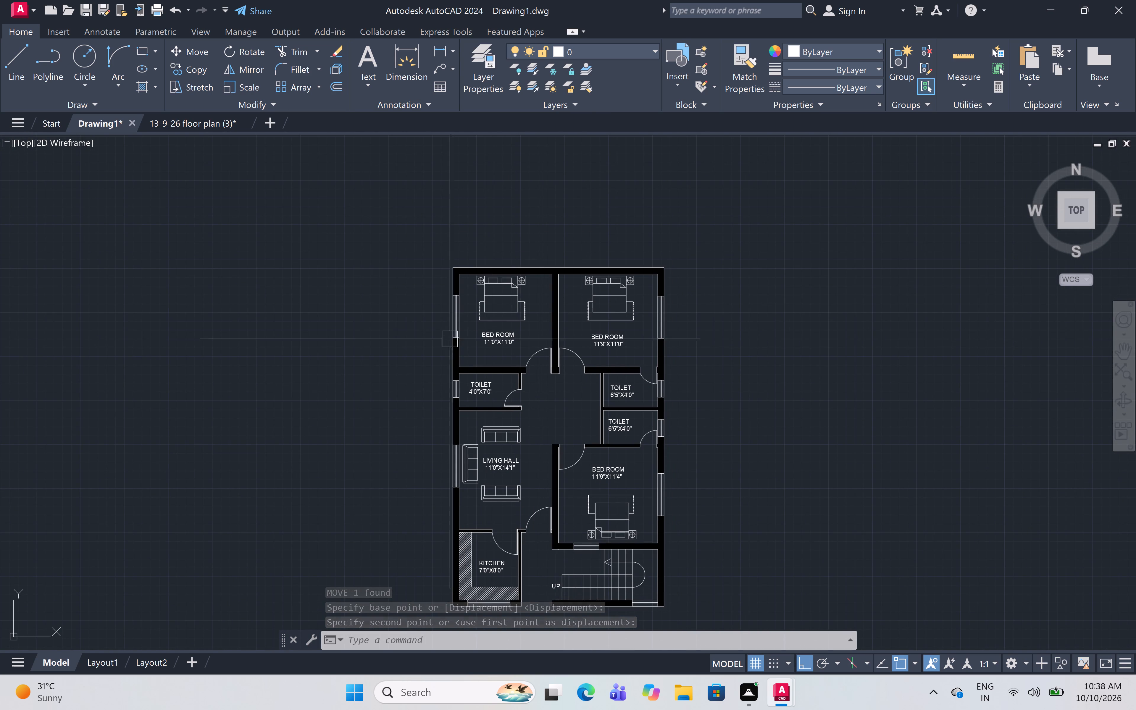
{"action": "scroll", "coordinate": [437, 310], "scroll_direction": "up", "scroll_amount": 3}
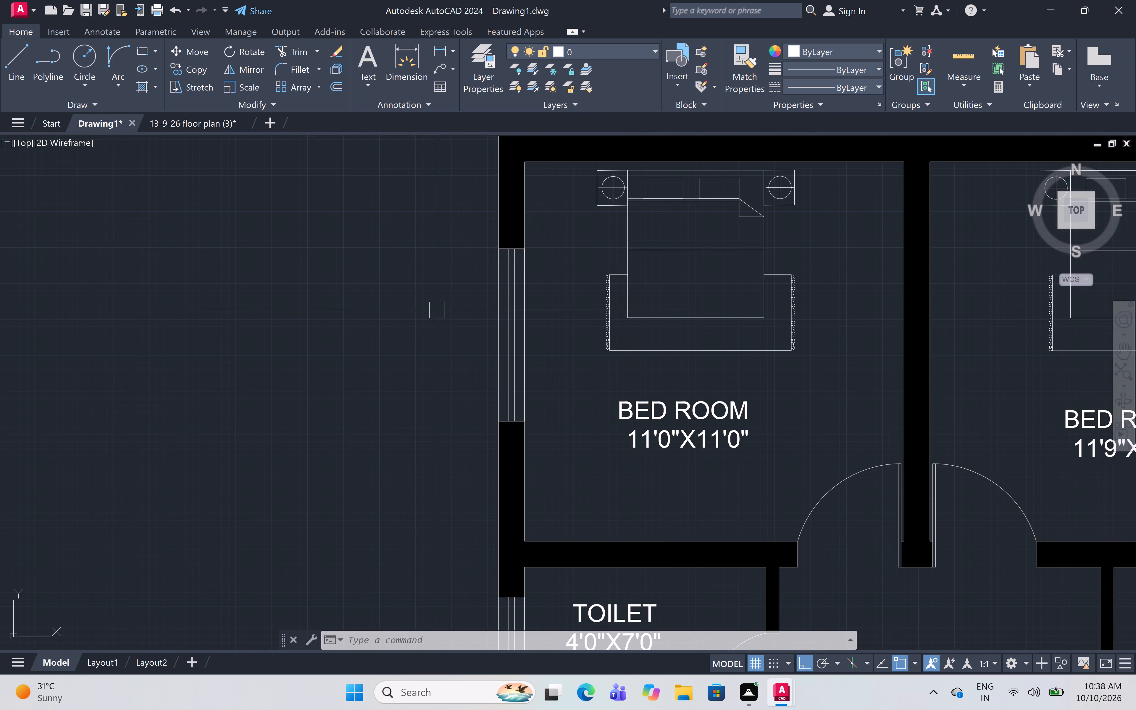
{"action": "type", "text": "MT"}
{"action": "key", "text": "space"}
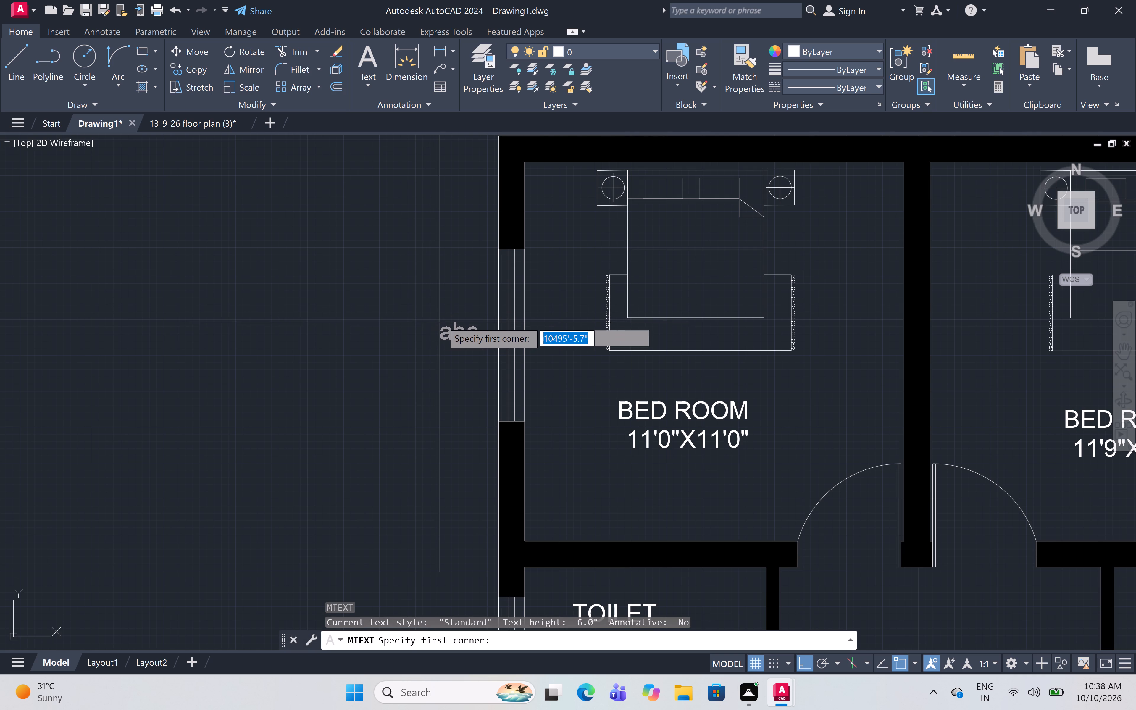
{"action": "left_click", "coordinate": [444, 322]}
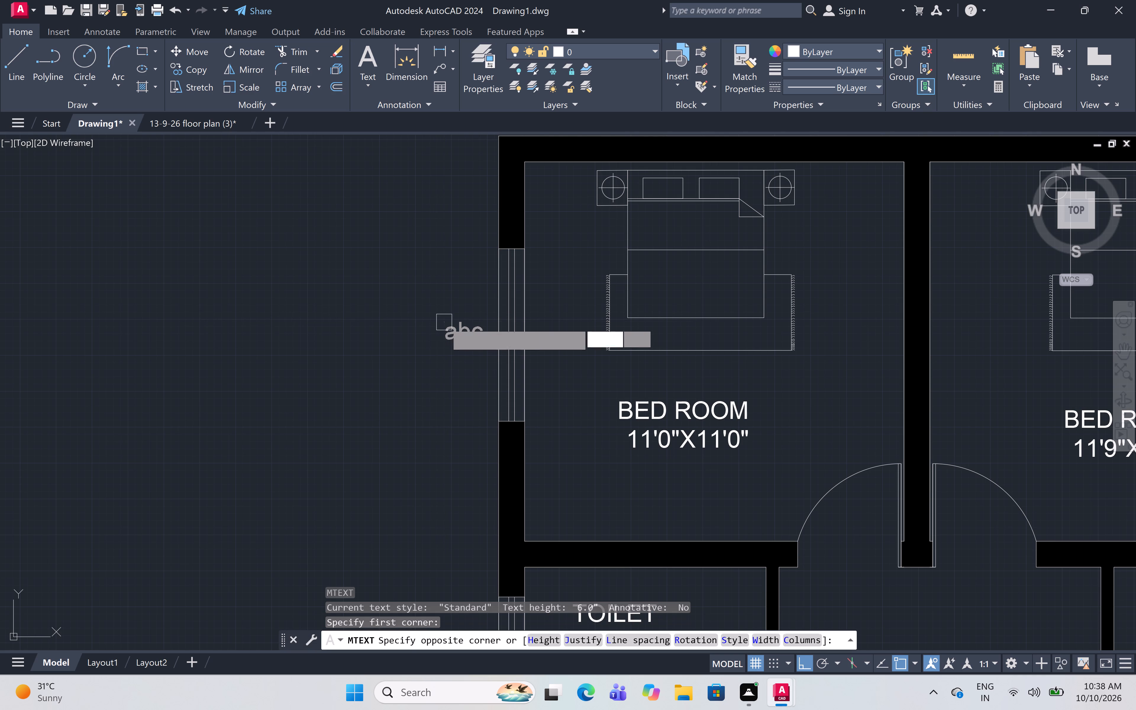
{"action": "left_click", "coordinate": [486, 348]}
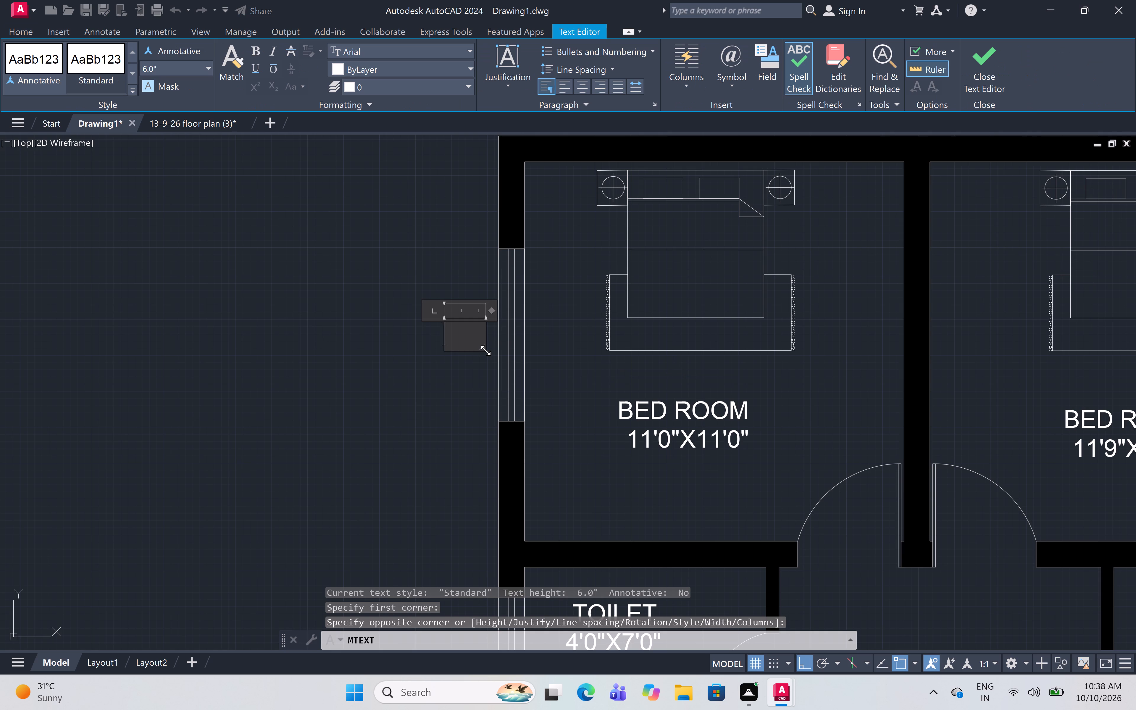
{"action": "key", "text": "w"}
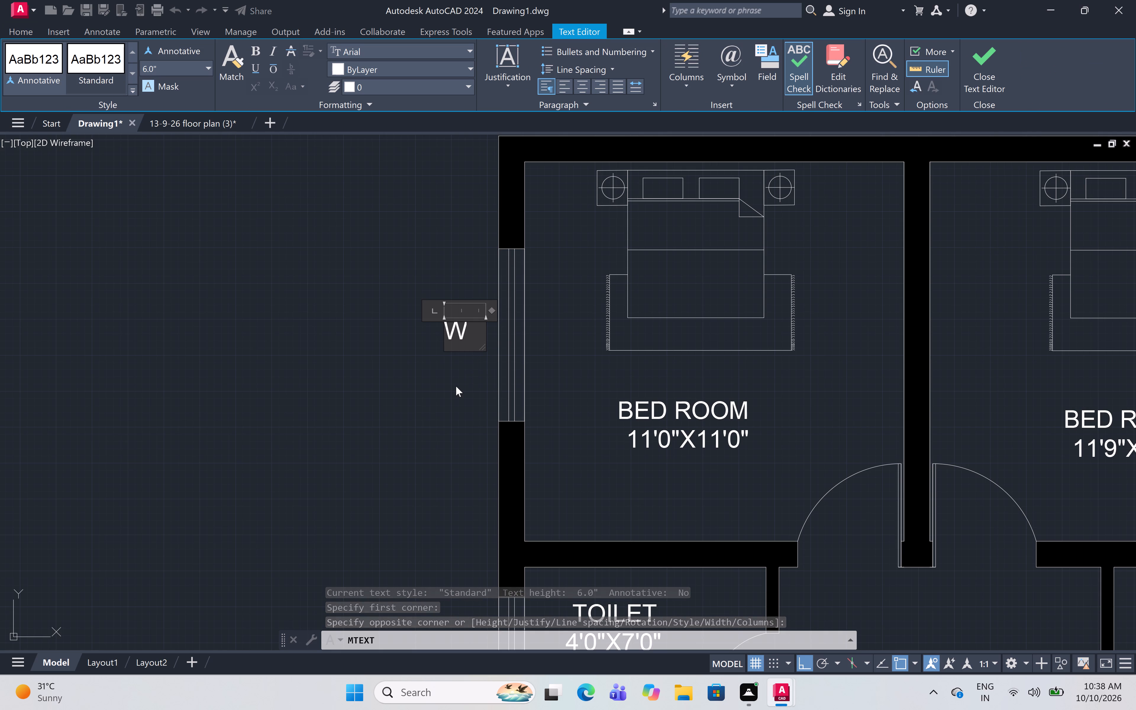
{"action": "left_click", "coordinate": [446, 383]}
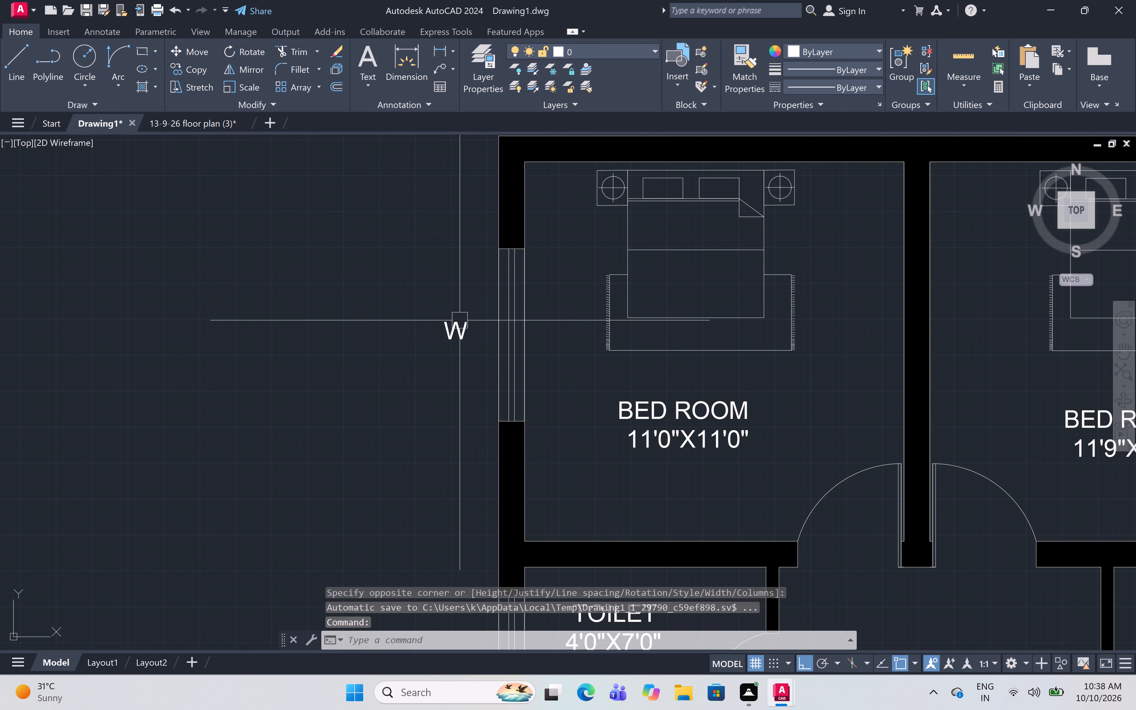
Move the W label horizontally about 6" closer to the 11'0"X11'0" bedroom window.
{"action": "left_click", "coordinate": [456, 330]}
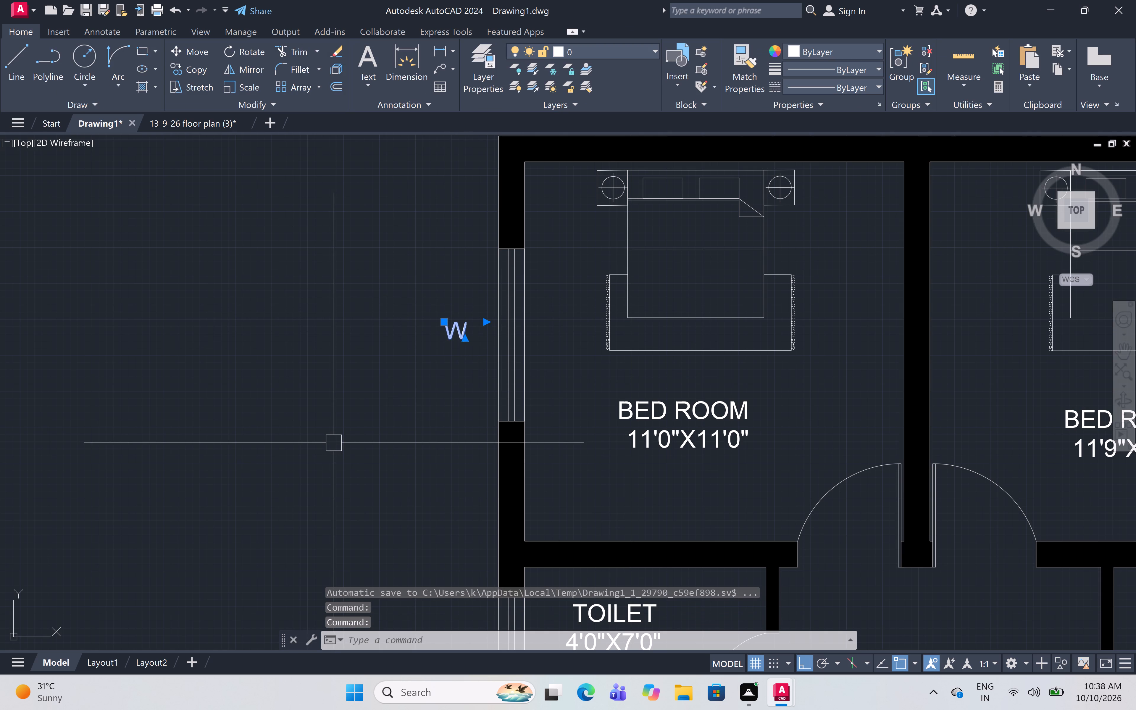
{"action": "type", "text": "M"}
{"action": "key", "text": "space"}
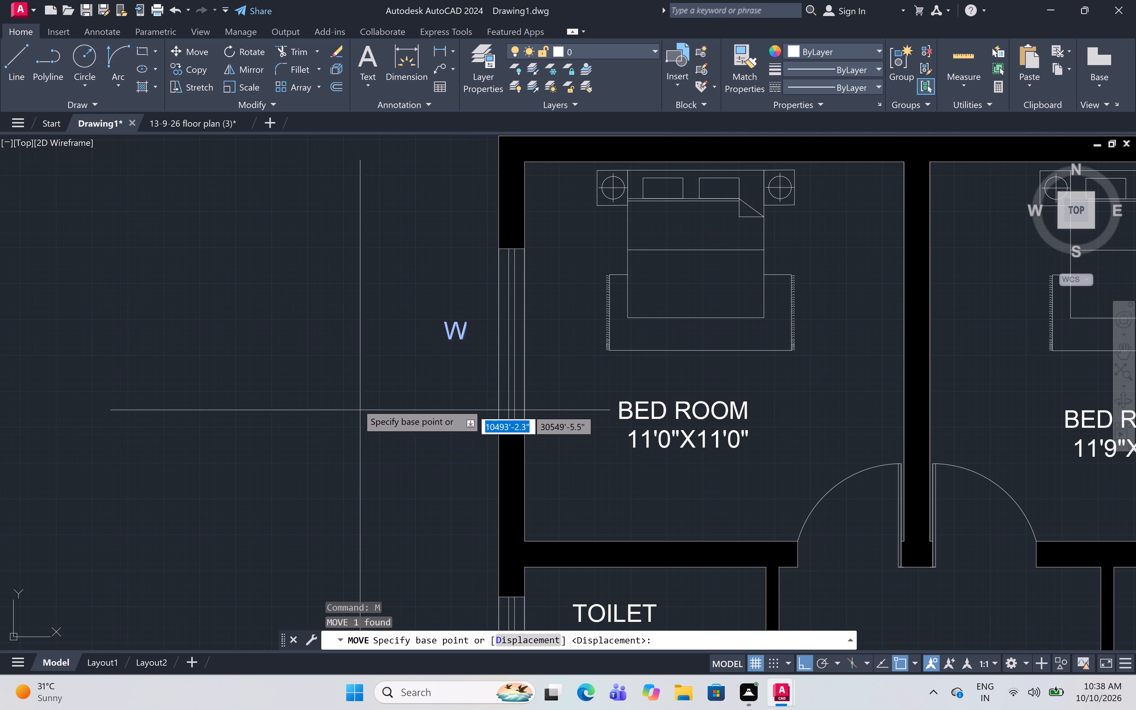
{"action": "left_click", "coordinate": [454, 328]}
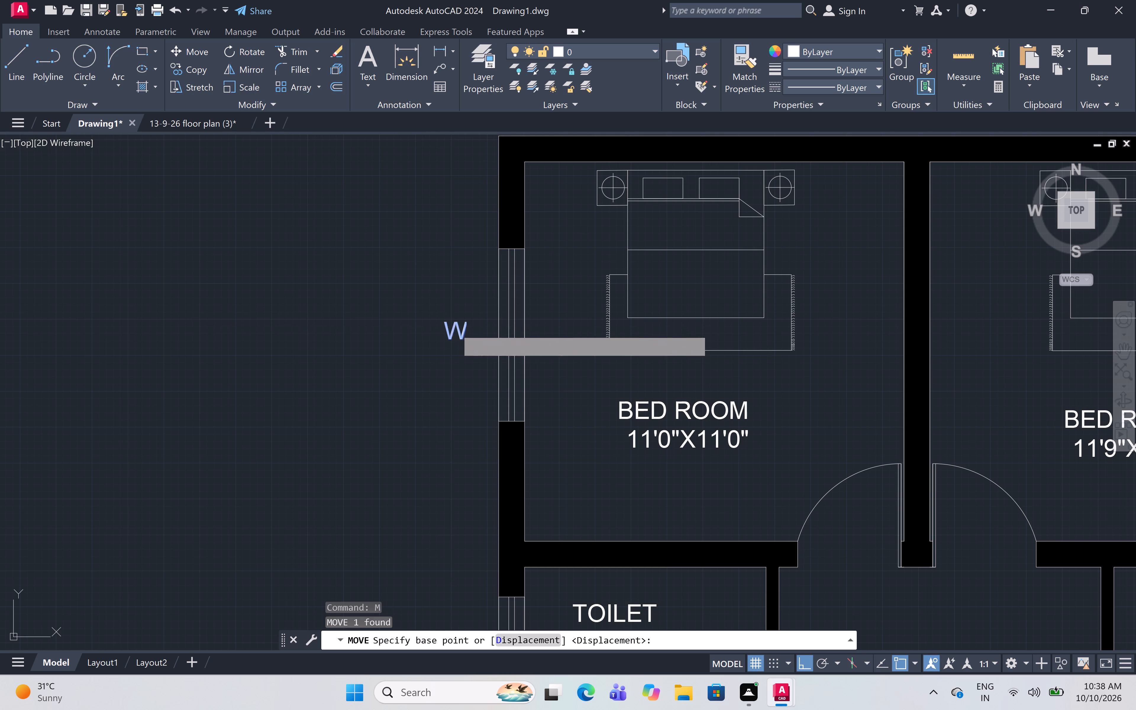
{"action": "scroll", "coordinate": [470, 333], "scroll_direction": "up", "scroll_amount": 3}
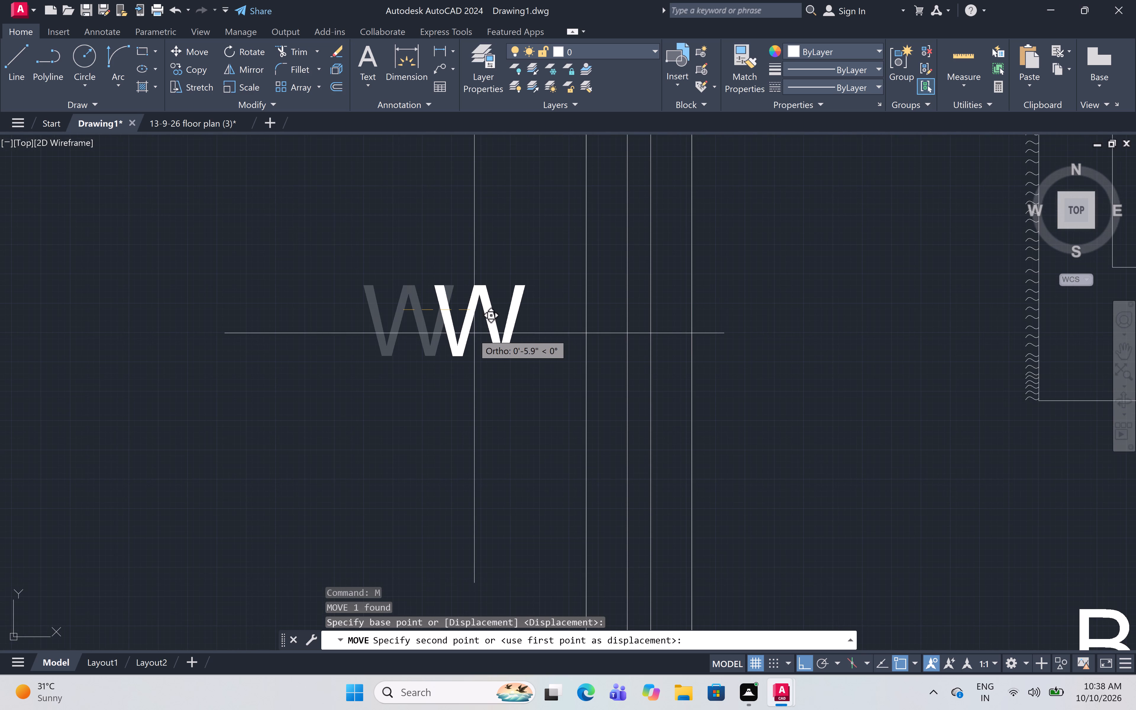
{"action": "left_click", "coordinate": [475, 332]}
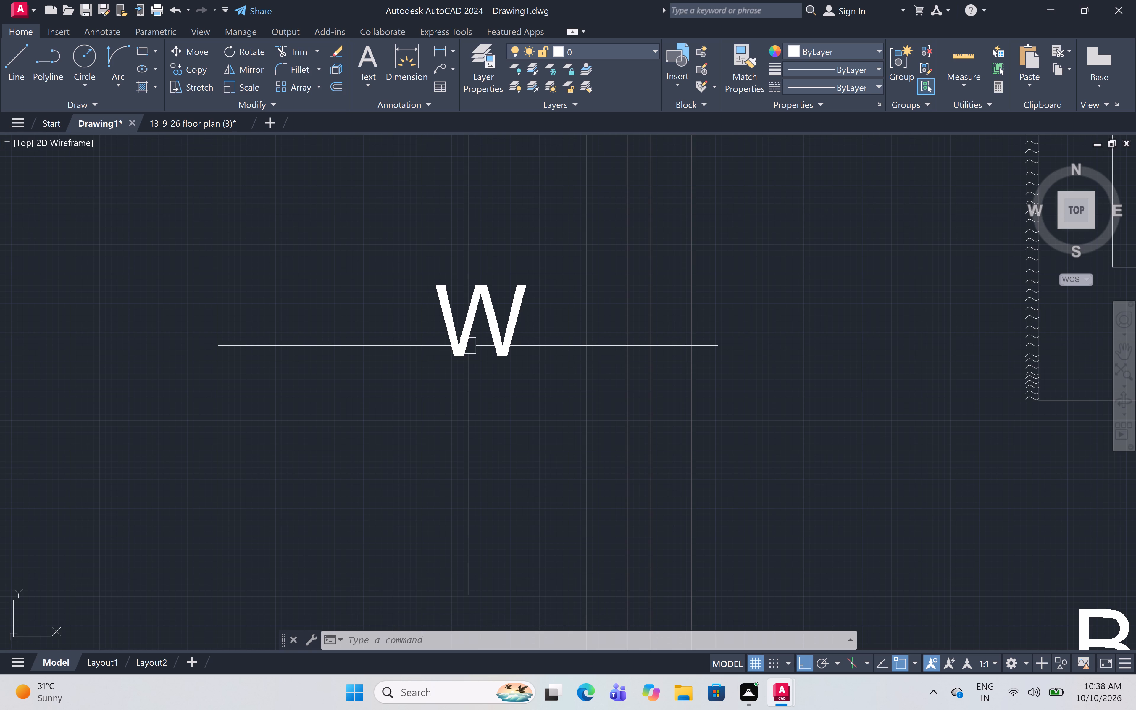
Copy the W label horizontally across the plan to just outside the 11'9"X11'0" bedroom window.
{"action": "scroll", "coordinate": [468, 346], "scroll_direction": "down", "scroll_amount": 4}
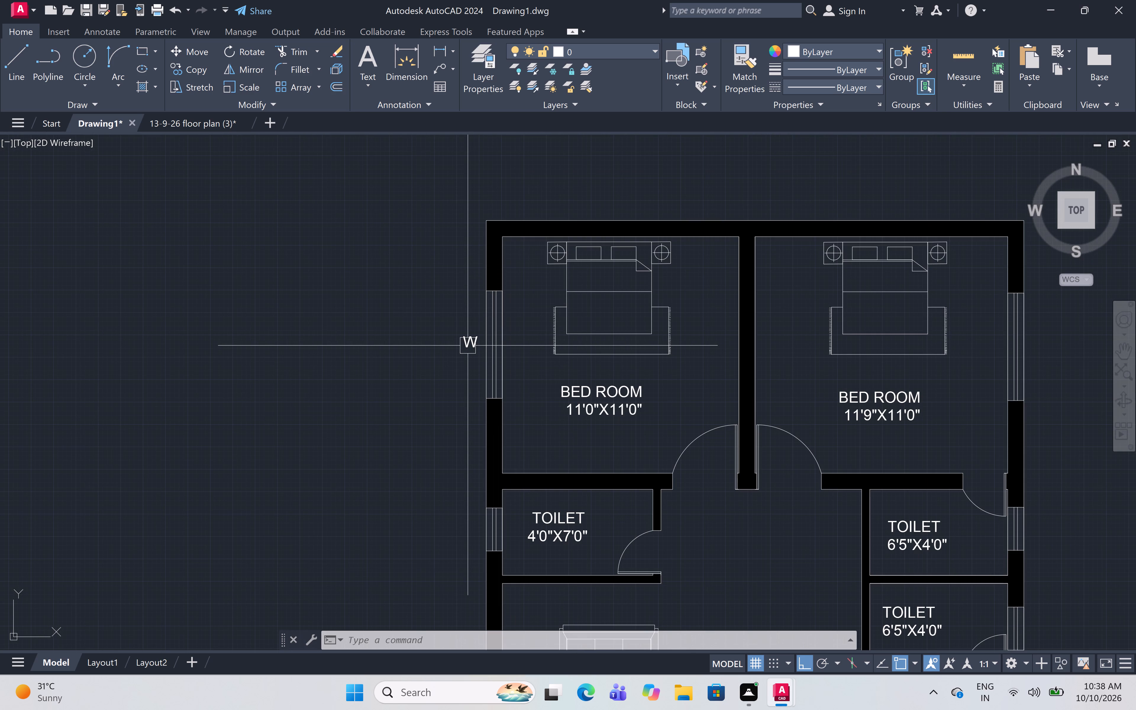
{"action": "middle_click_drag", "start_coordinate": [471, 331], "coordinate": [470, 374]}
{"action": "scroll", "coordinate": [469, 375], "scroll_direction": "up", "scroll_amount": 1}
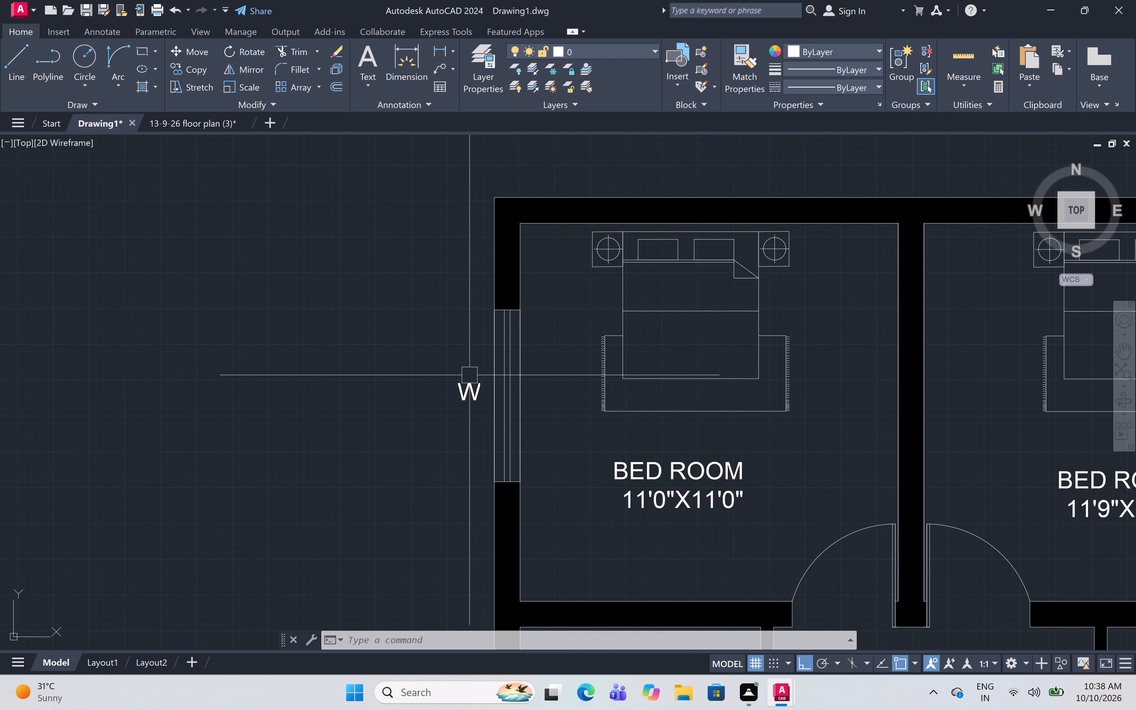
{"action": "left_click", "coordinate": [467, 384]}
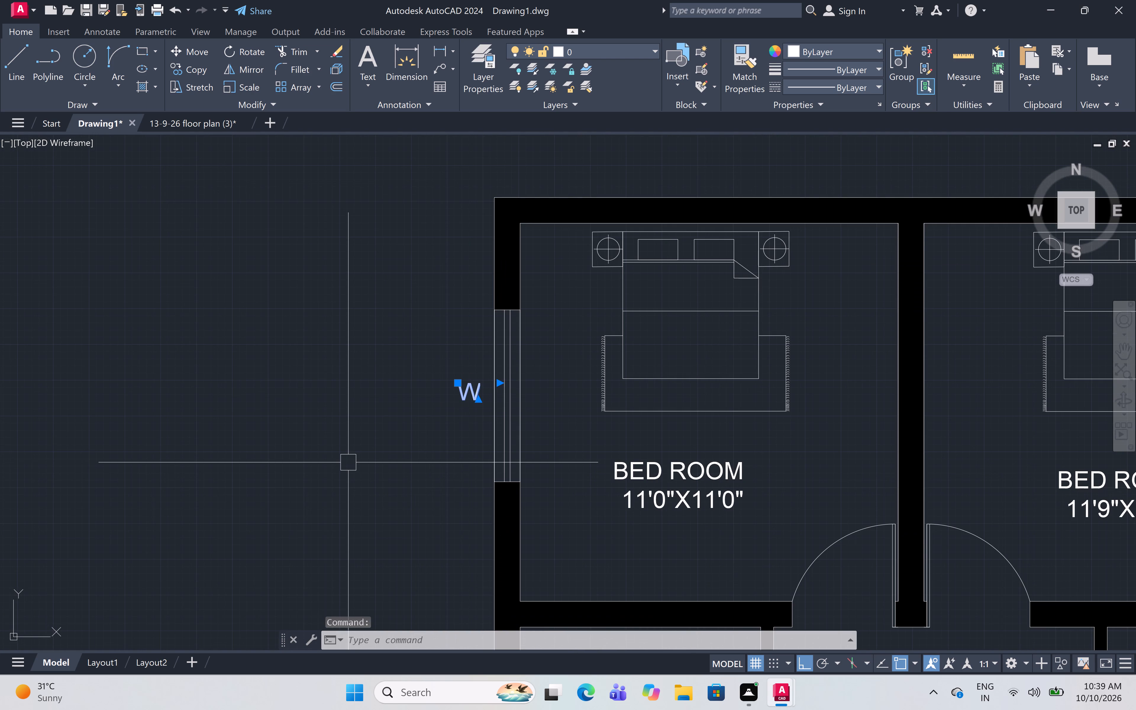
{"action": "type", "text": "CO"}
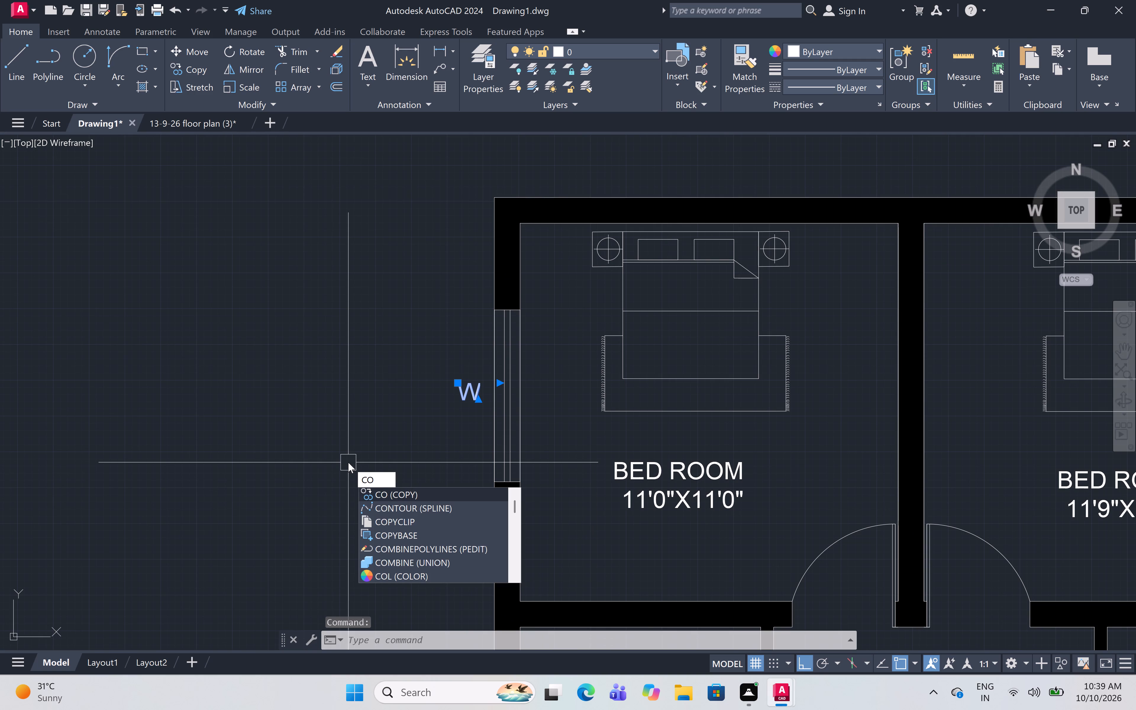
{"action": "key", "text": "space"}
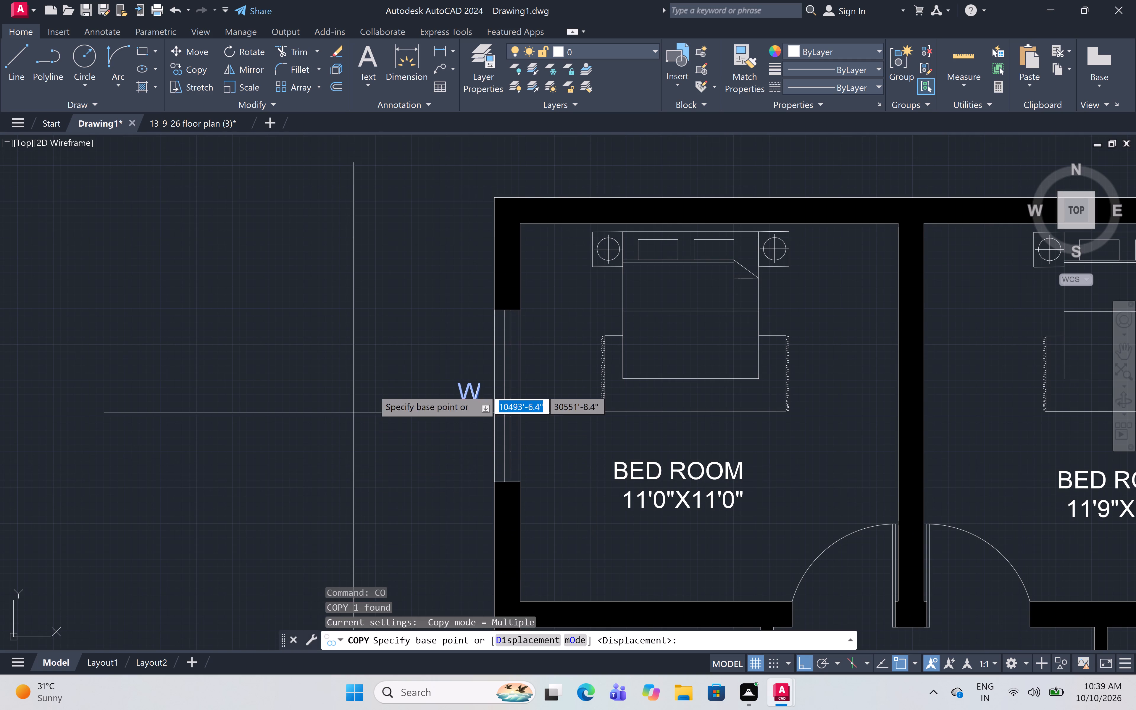
{"action": "scroll", "coordinate": [475, 387], "scroll_direction": "up", "scroll_amount": 3}
{"action": "left_click", "coordinate": [446, 376]}
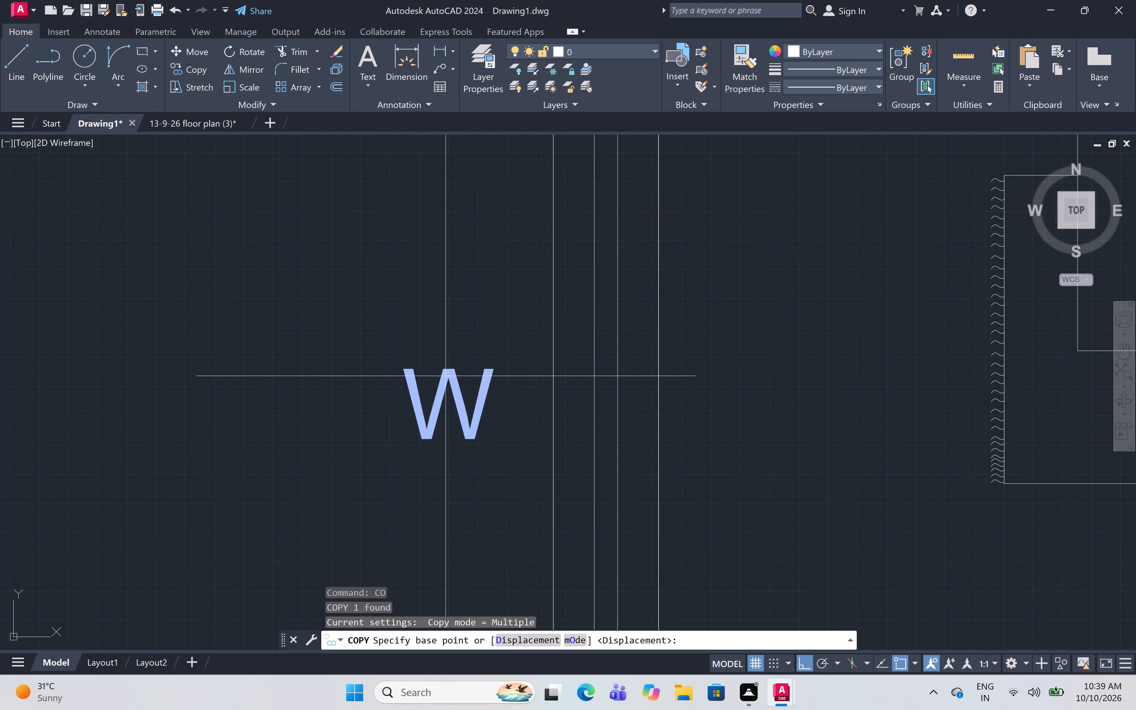
{"action": "scroll", "coordinate": [380, 409], "scroll_direction": "down", "scroll_amount": 6}
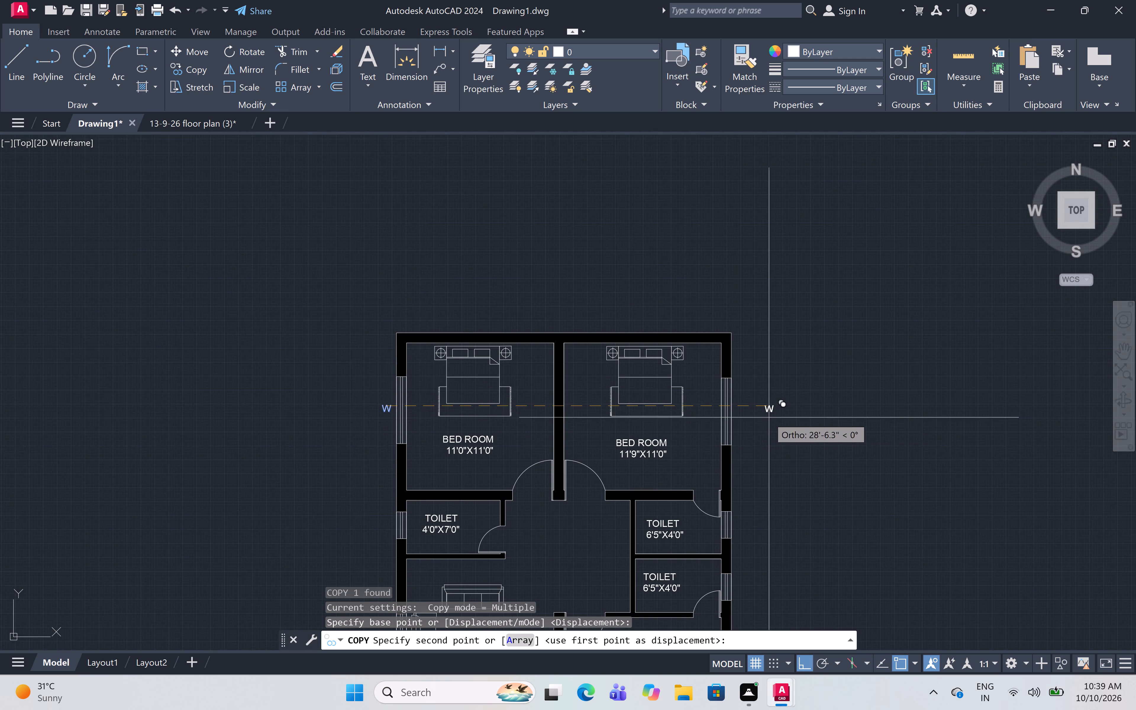
{"action": "scroll", "coordinate": [753, 429], "scroll_direction": "up", "scroll_amount": 2}
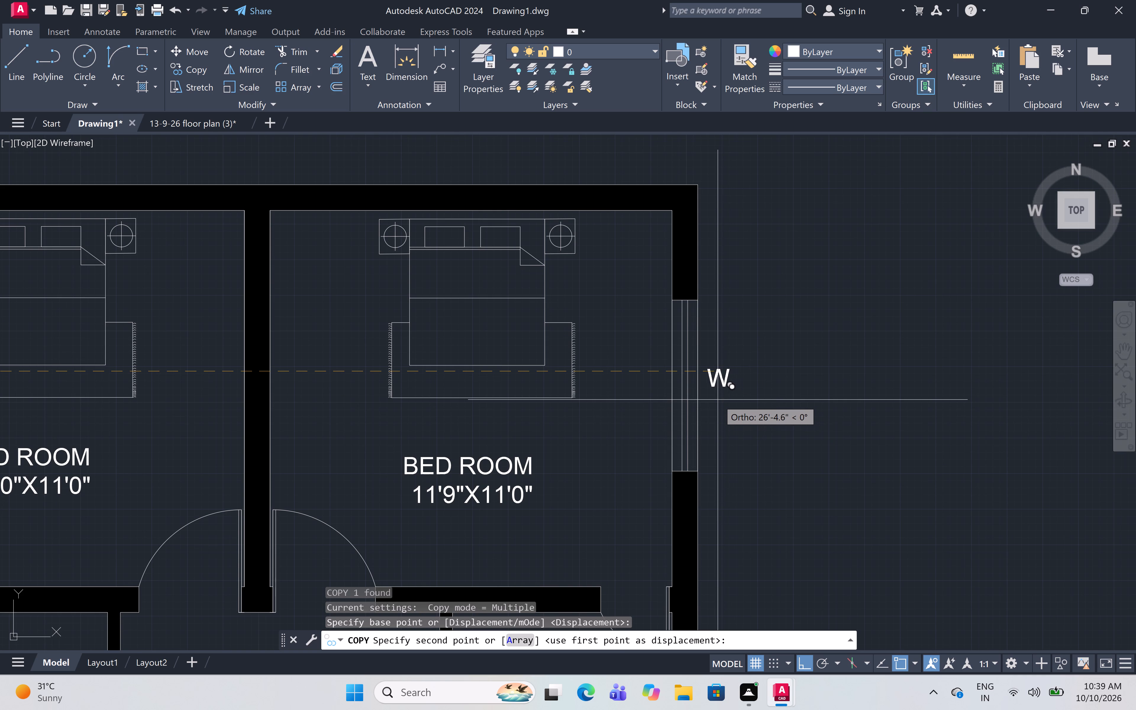
{"action": "left_click", "coordinate": [717, 399]}
Place another copy of the W label straight below the original, outside the living hall window.
{"action": "scroll", "coordinate": [727, 435], "scroll_direction": "down", "scroll_amount": 3}
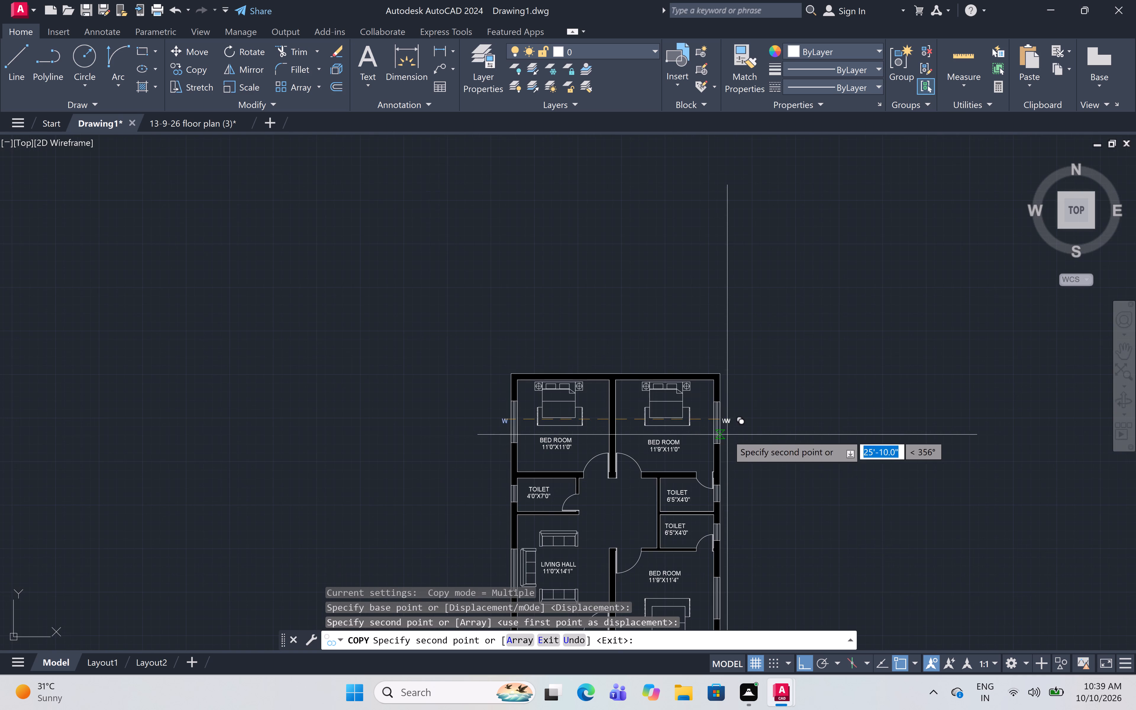
{"action": "middle_click_drag", "start_coordinate": [490, 493], "coordinate": [515, 346]}
{"action": "scroll", "coordinate": [519, 440], "scroll_direction": "up", "scroll_amount": 2}
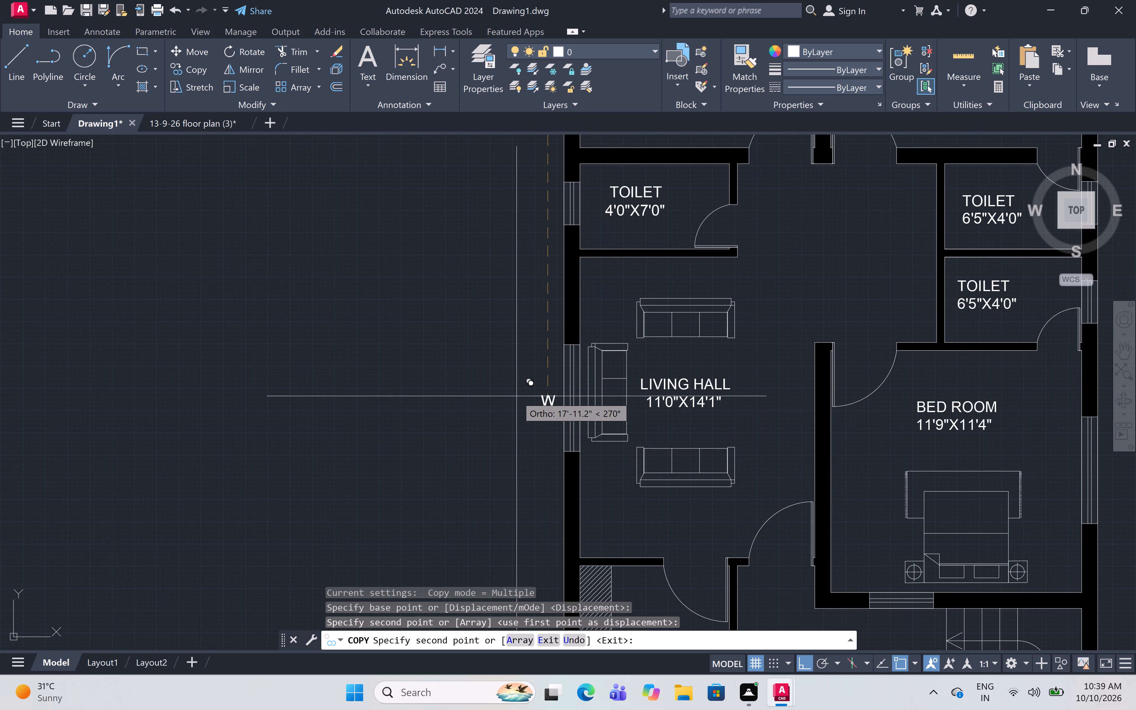
{"action": "left_click", "coordinate": [517, 392]}
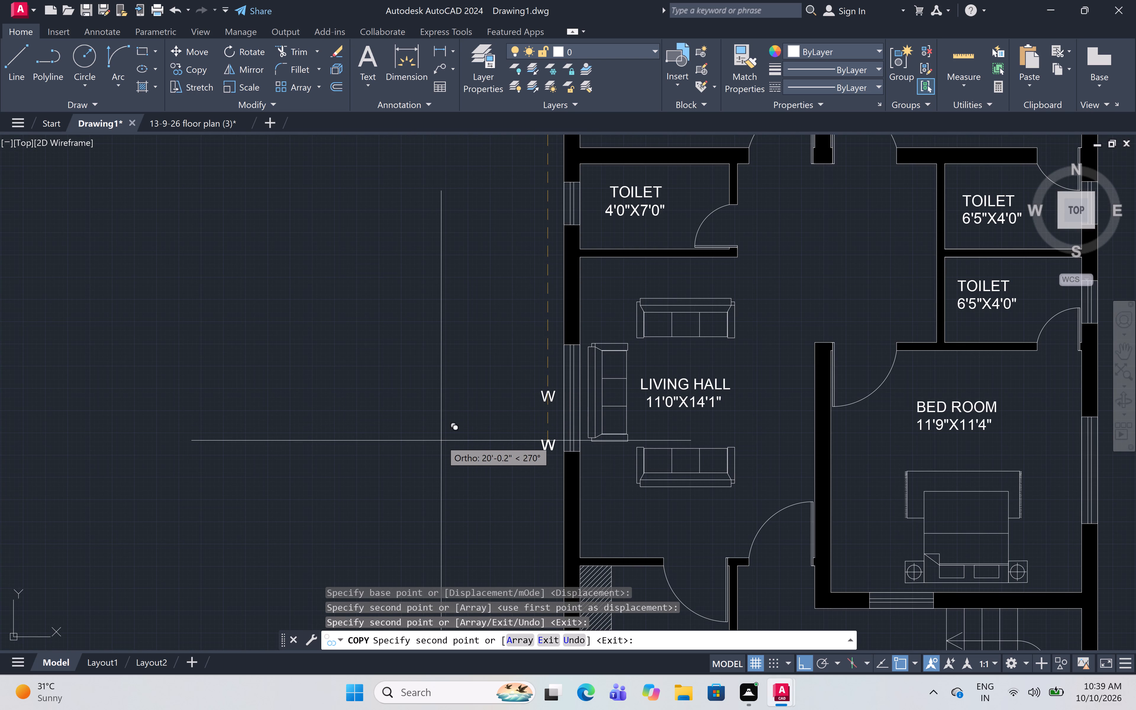
Turn ortho off and place a copy of the W label just below the kitchen window.
{"action": "key", "text": "F8"}
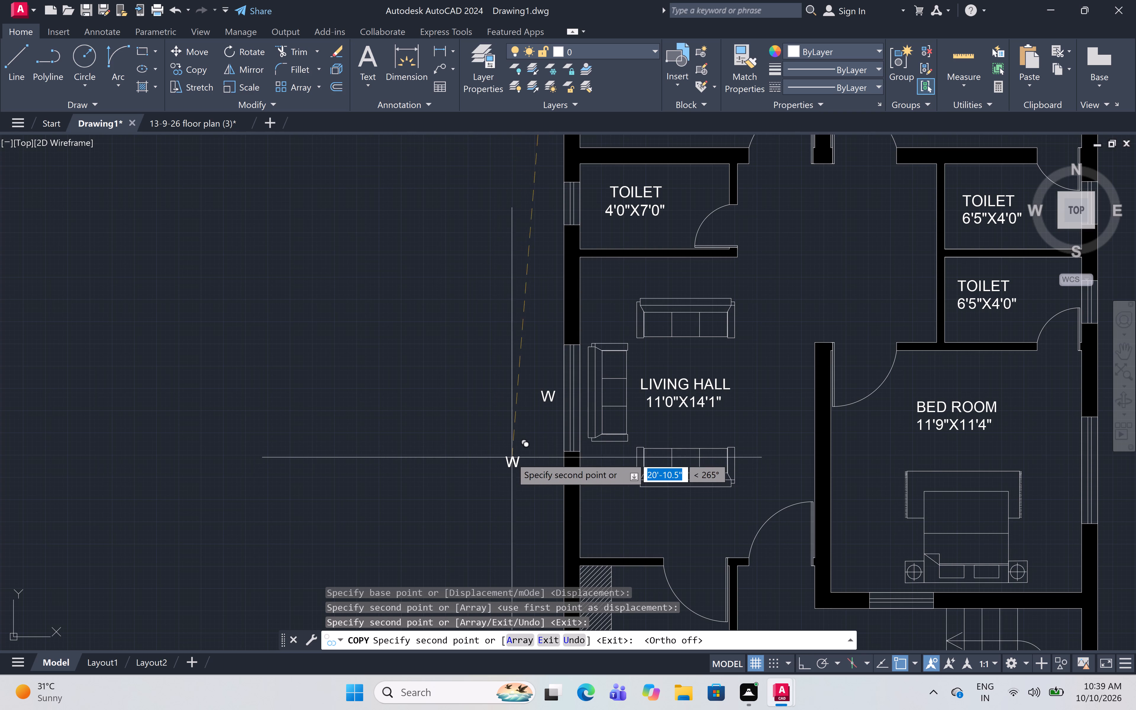
{"action": "scroll", "coordinate": [511, 457], "scroll_direction": "down", "scroll_amount": 3}
{"action": "scroll", "coordinate": [547, 557], "scroll_direction": "up", "scroll_amount": 4}
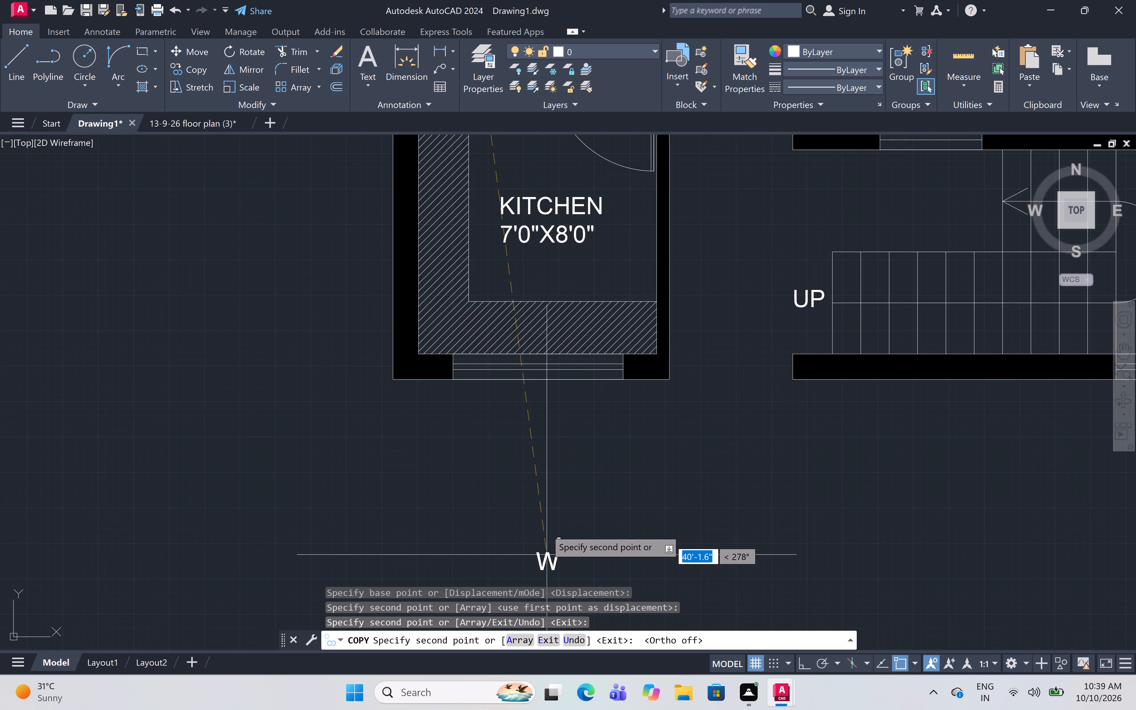
{"action": "left_click", "coordinate": [533, 390]}
Place a copy of the W label outside the outer-wall window of the 11'9"X11'4" bedroom.
{"action": "scroll", "coordinate": [503, 410], "scroll_direction": "down", "scroll_amount": 3}
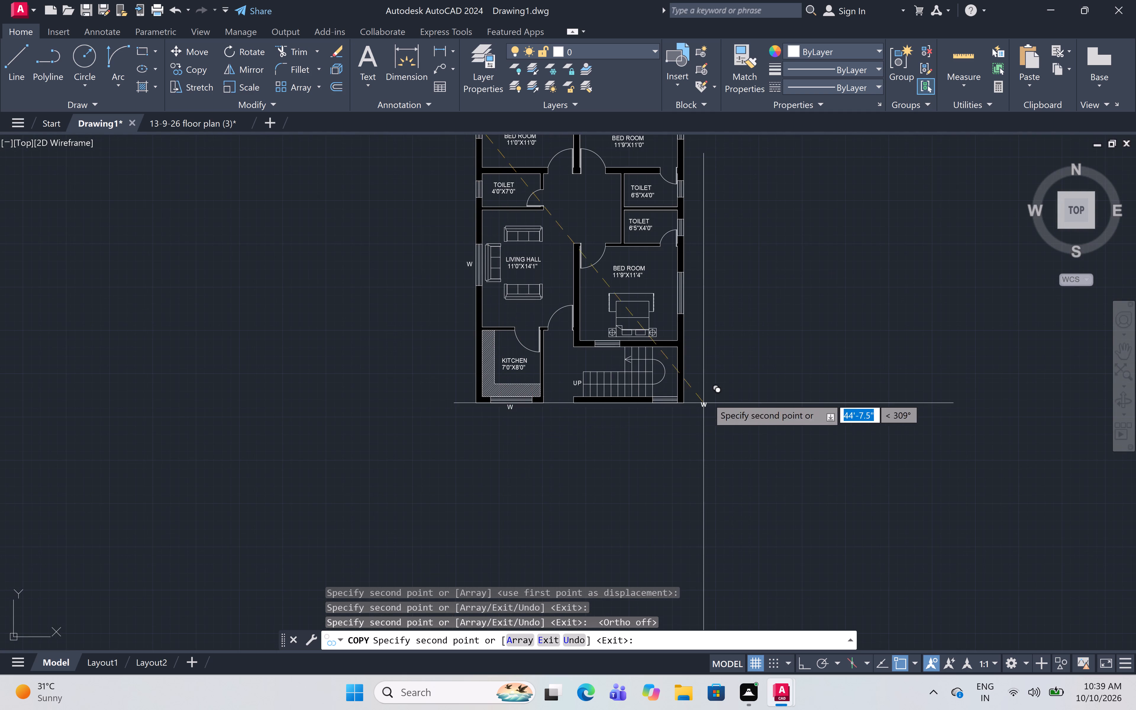
{"action": "scroll", "coordinate": [697, 281], "scroll_direction": "up", "scroll_amount": 3}
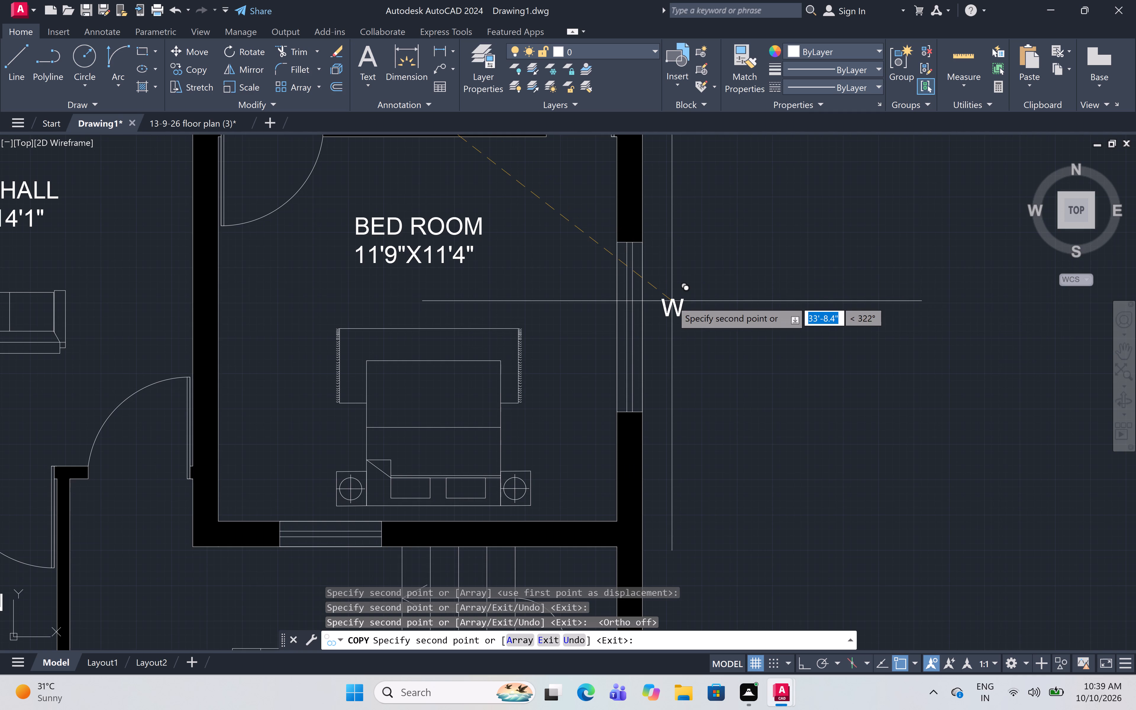
{"action": "middle_click_drag", "start_coordinate": [672, 301], "coordinate": [672, 335]}
{"action": "scroll", "coordinate": [672, 335], "scroll_direction": "up", "scroll_amount": 1}
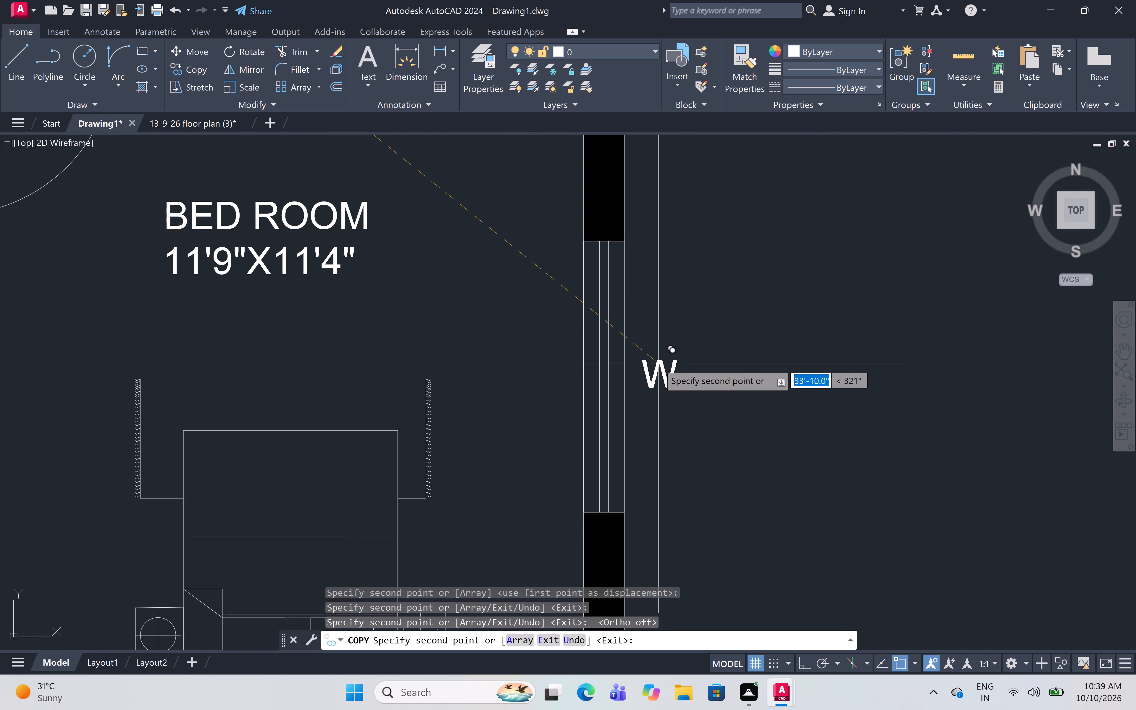
{"action": "left_click", "coordinate": [656, 357]}
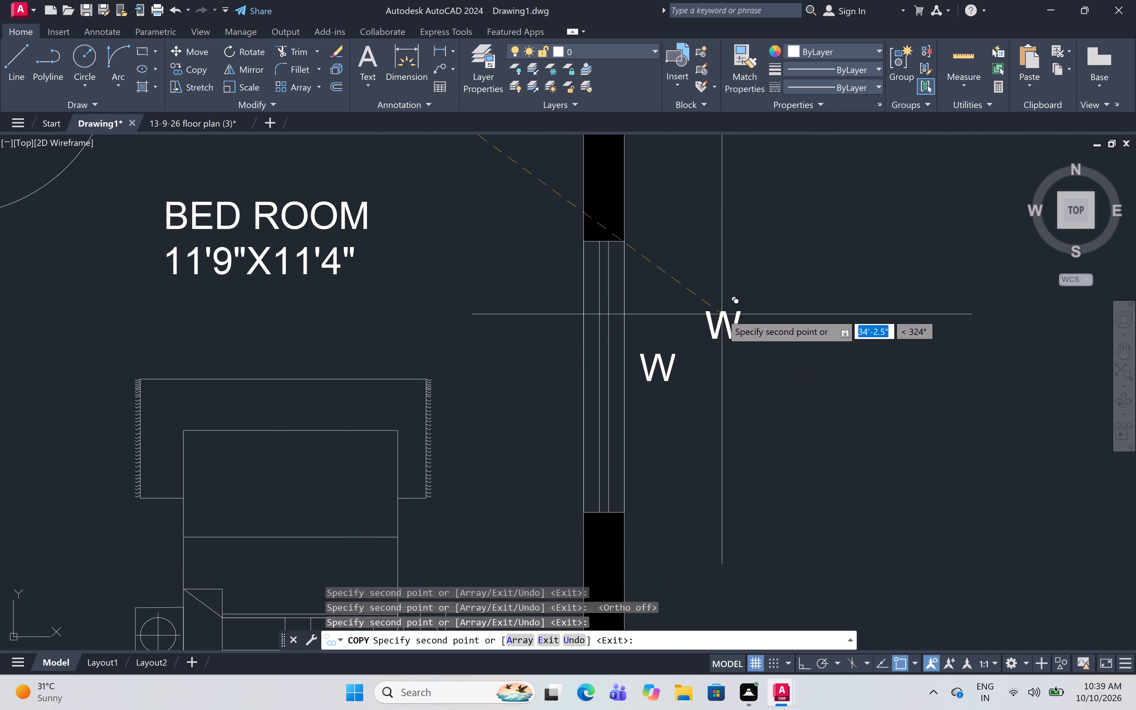
{"action": "scroll", "coordinate": [722, 314], "scroll_direction": "down", "scroll_amount": 3}
{"action": "middle_click_drag", "start_coordinate": [722, 314], "coordinate": [715, 450]}
{"action": "middle_click_drag", "start_coordinate": [704, 346], "coordinate": [706, 404]}
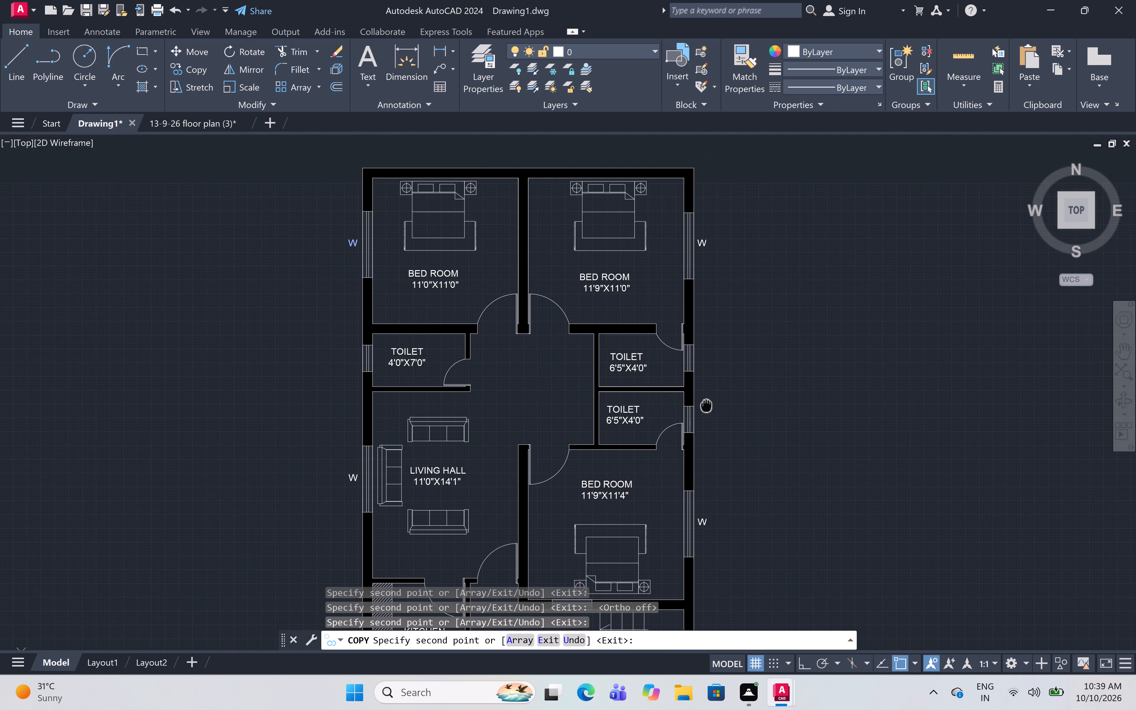
End the W copying and add a multiline text label V just outside the window of the upper 6'5"X4'0" toilet.
{"action": "key", "text": "Escape"}
{"action": "key", "text": "Escape"}
{"action": "key", "text": "Escape"}
{"action": "key", "text": "Escape"}
{"action": "key", "text": "Escape"}
{"action": "key", "text": "Escape"}
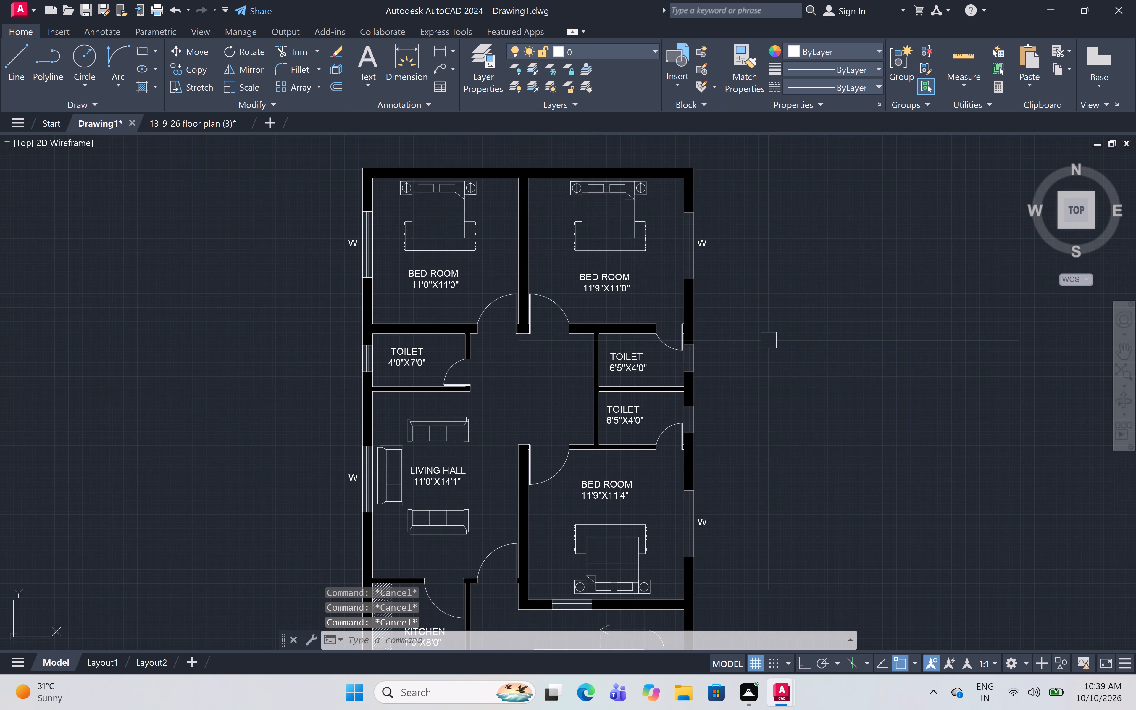
{"action": "type", "text": "MT"}
{"action": "key", "text": "space"}
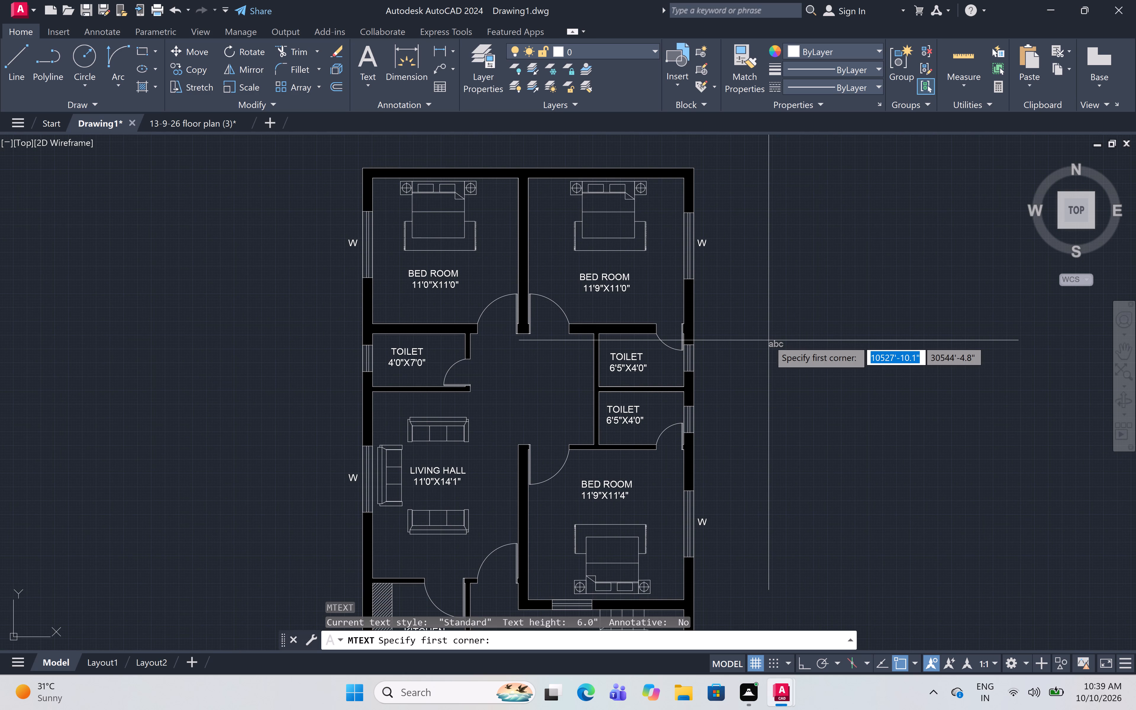
{"action": "scroll", "coordinate": [696, 364], "scroll_direction": "up", "scroll_amount": 3}
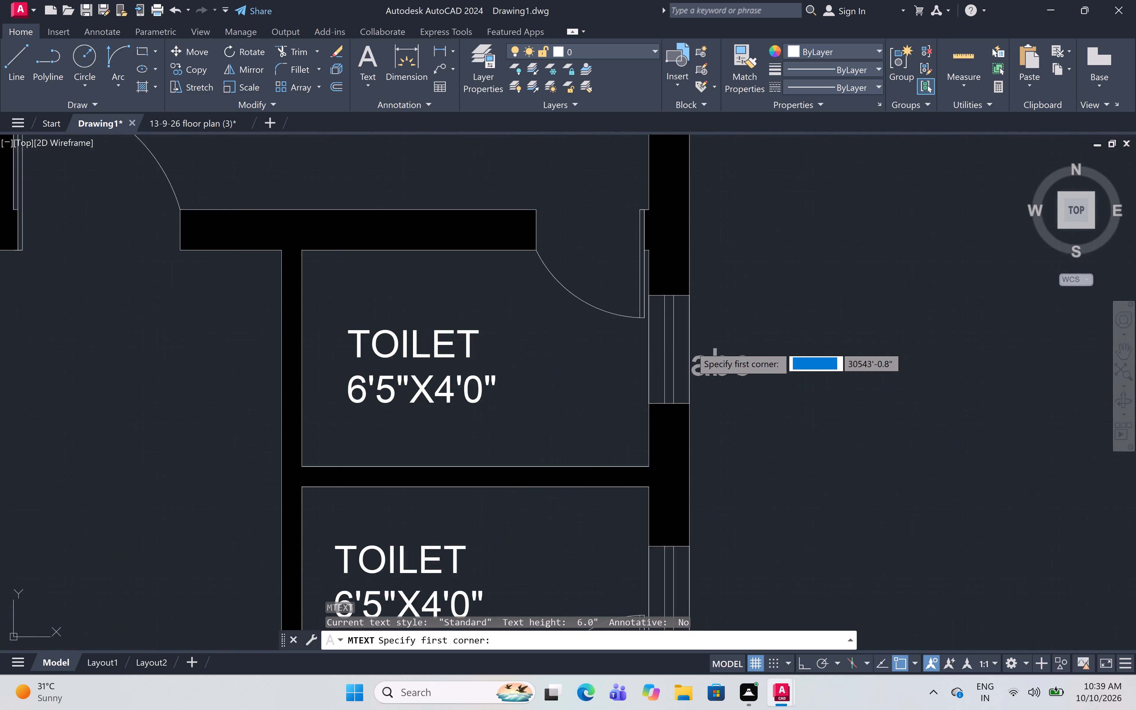
{"action": "scroll", "coordinate": [691, 346], "scroll_direction": "up", "scroll_amount": 1}
{"action": "left_click", "coordinate": [706, 313]}
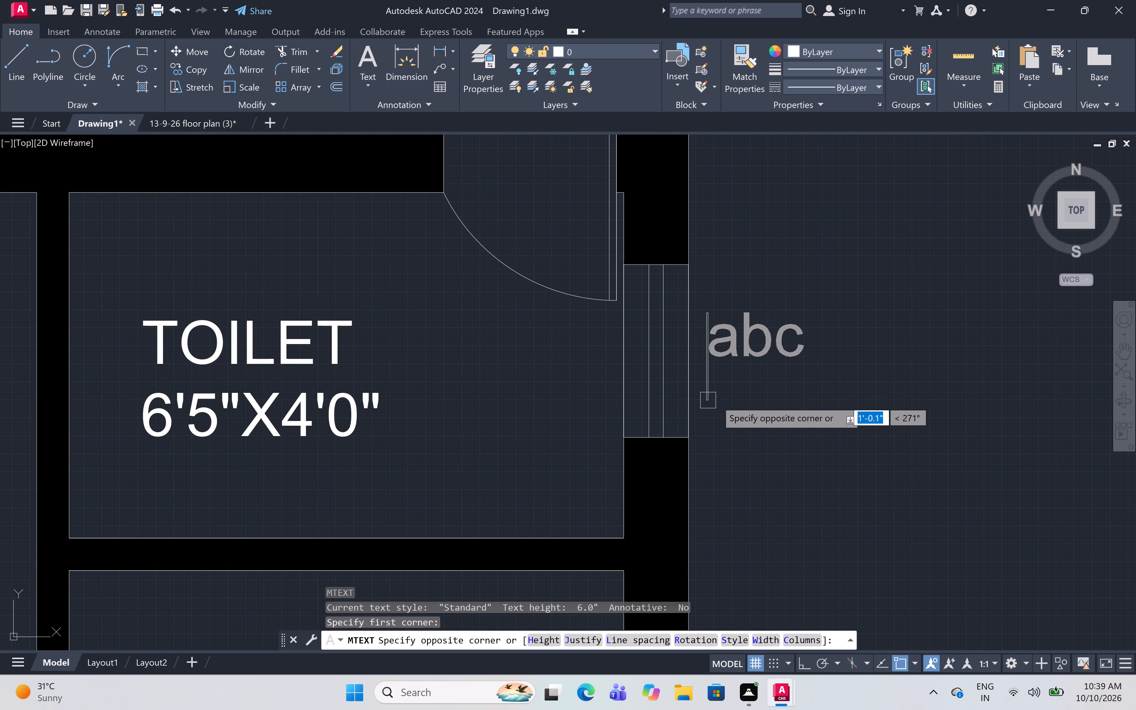
{"action": "left_click", "coordinate": [778, 376]}
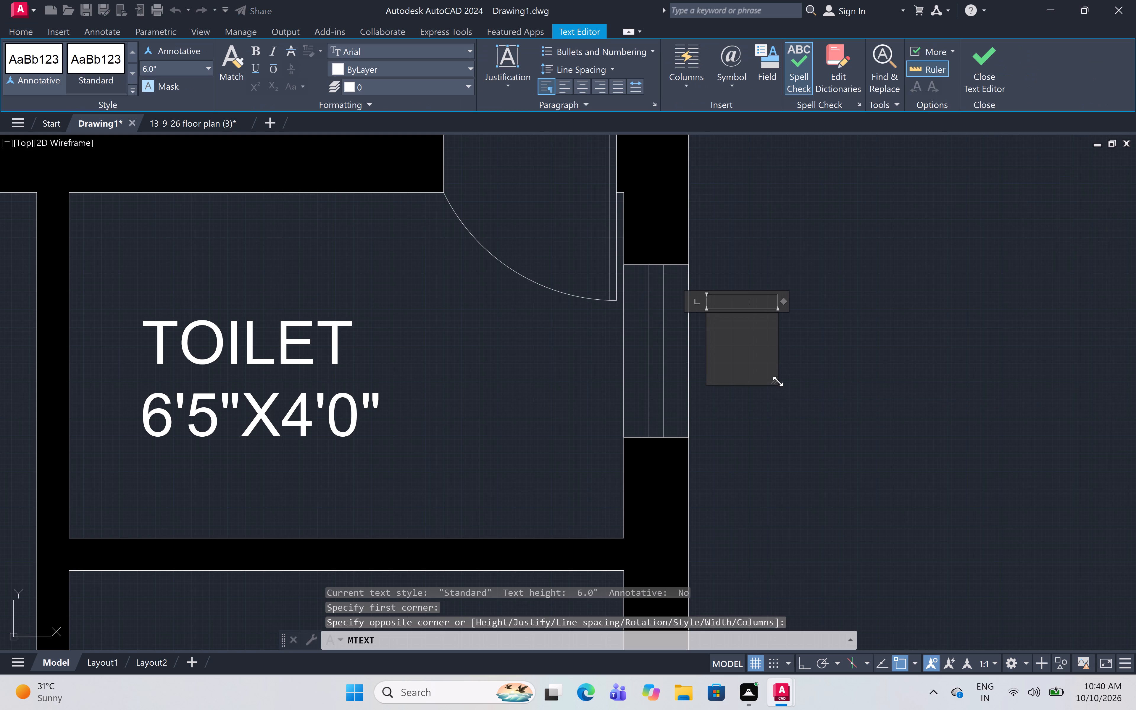
{"action": "key", "text": "v"}
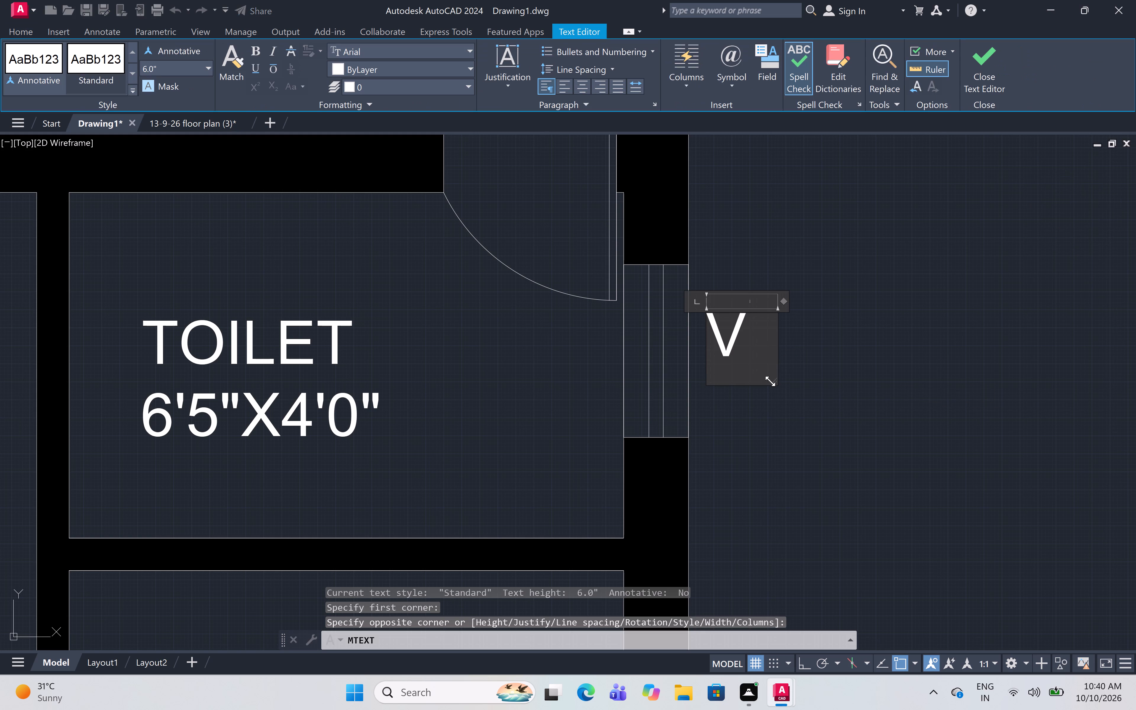
{"action": "left_click", "coordinate": [757, 404]}
Move the V label slightly down to centre it beside the upper 6'5"X4'0" toilet's window.
{"action": "scroll", "coordinate": [727, 355], "scroll_direction": "down", "scroll_amount": 2}
{"action": "left_click", "coordinate": [727, 354]}
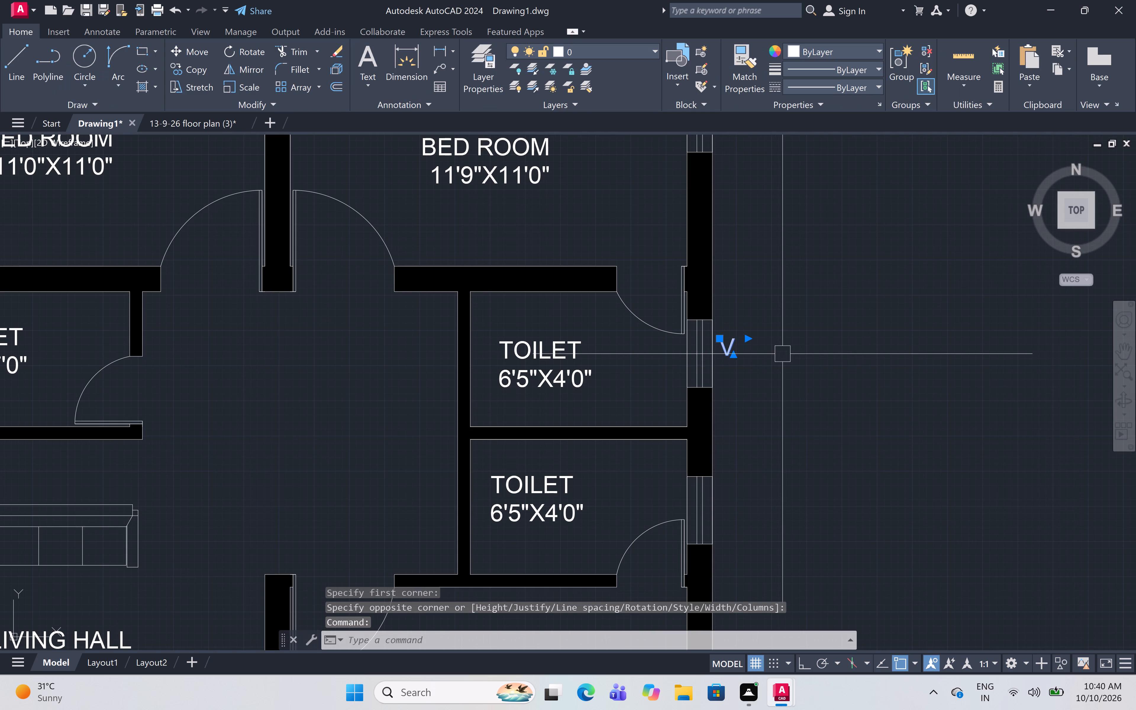
{"action": "type", "text": "M"}
{"action": "key", "text": "space"}
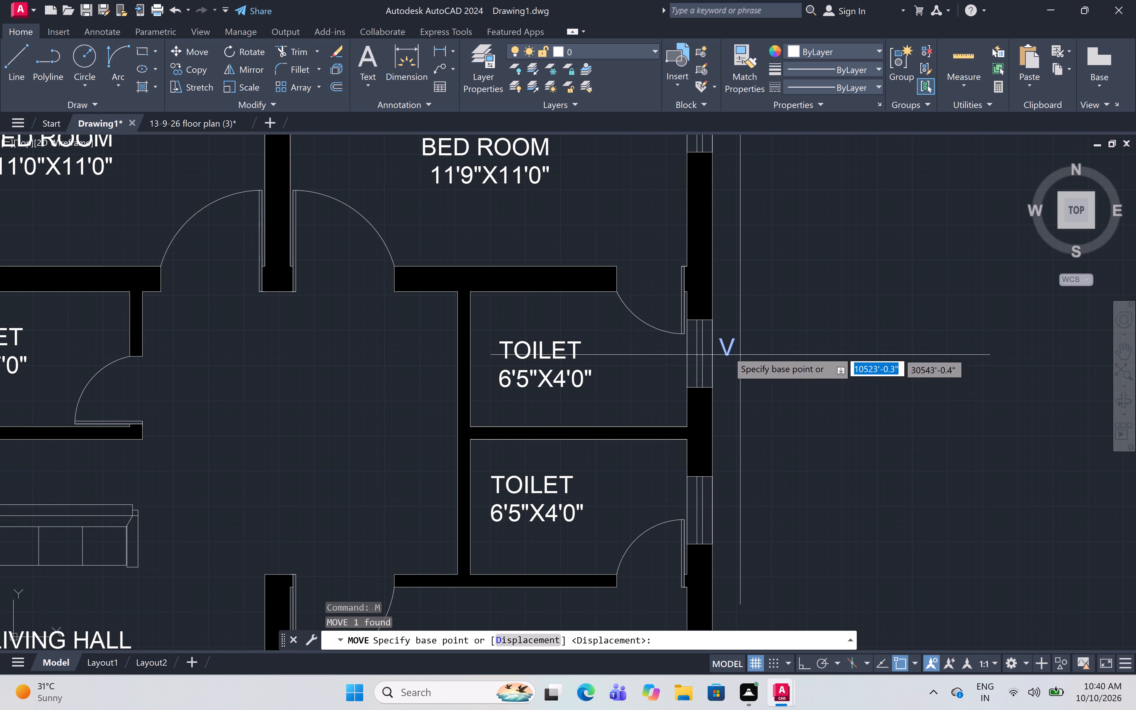
{"action": "scroll", "coordinate": [725, 348], "scroll_direction": "up", "scroll_amount": 3}
{"action": "left_click", "coordinate": [735, 361]}
{"action": "scroll", "coordinate": [736, 441], "scroll_direction": "down", "scroll_amount": 3}
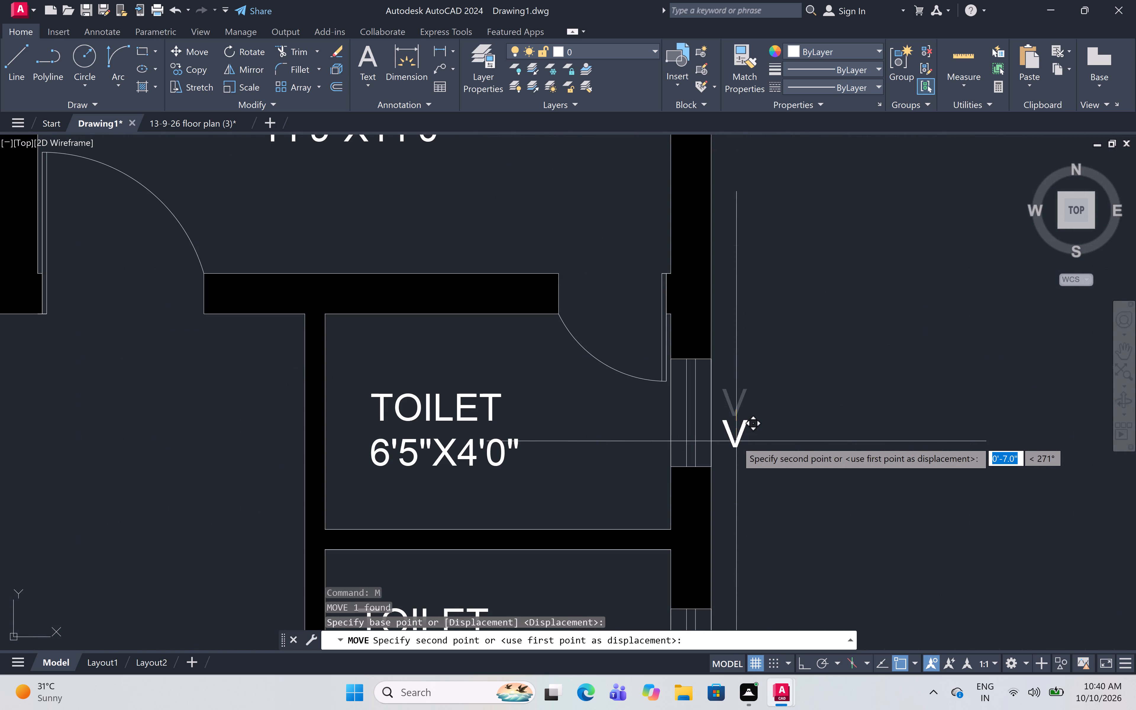
{"action": "scroll", "coordinate": [733, 421], "scroll_direction": "up", "scroll_amount": 4}
{"action": "left_click", "coordinate": [739, 409]}
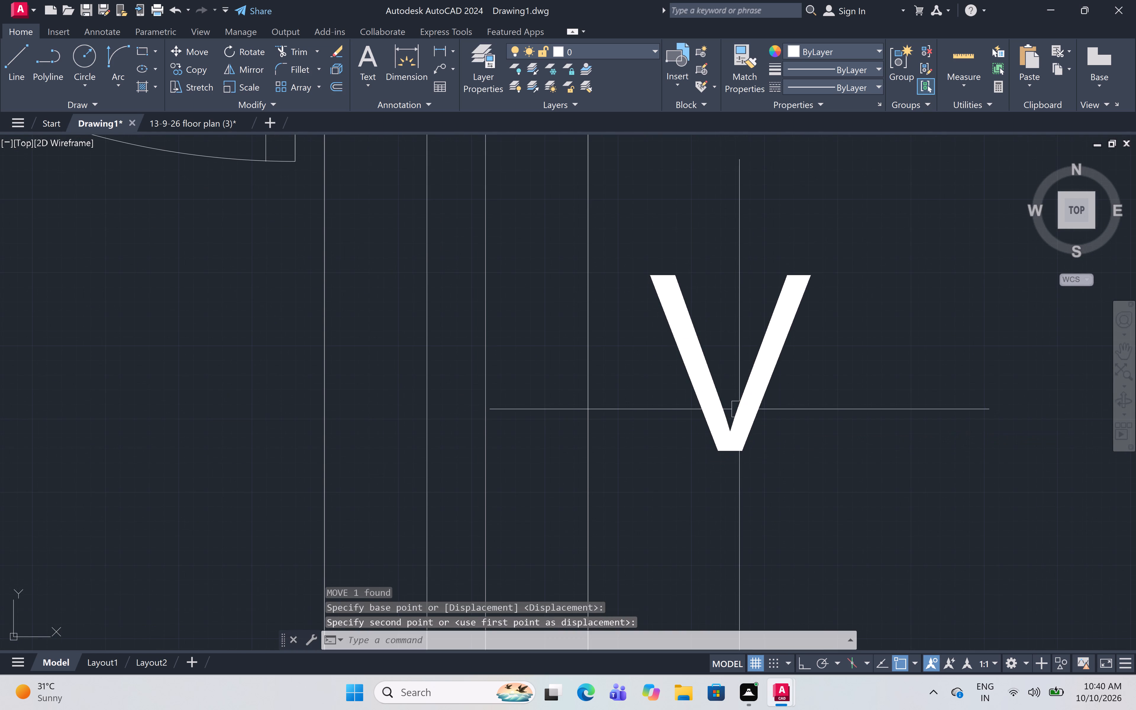
Copy the V label straight down to just outside the window of the lower 6'5"X4'0" toilet.
{"action": "scroll", "coordinate": [753, 388], "scroll_direction": "down", "scroll_amount": 3}
{"action": "left_click", "coordinate": [747, 398]}
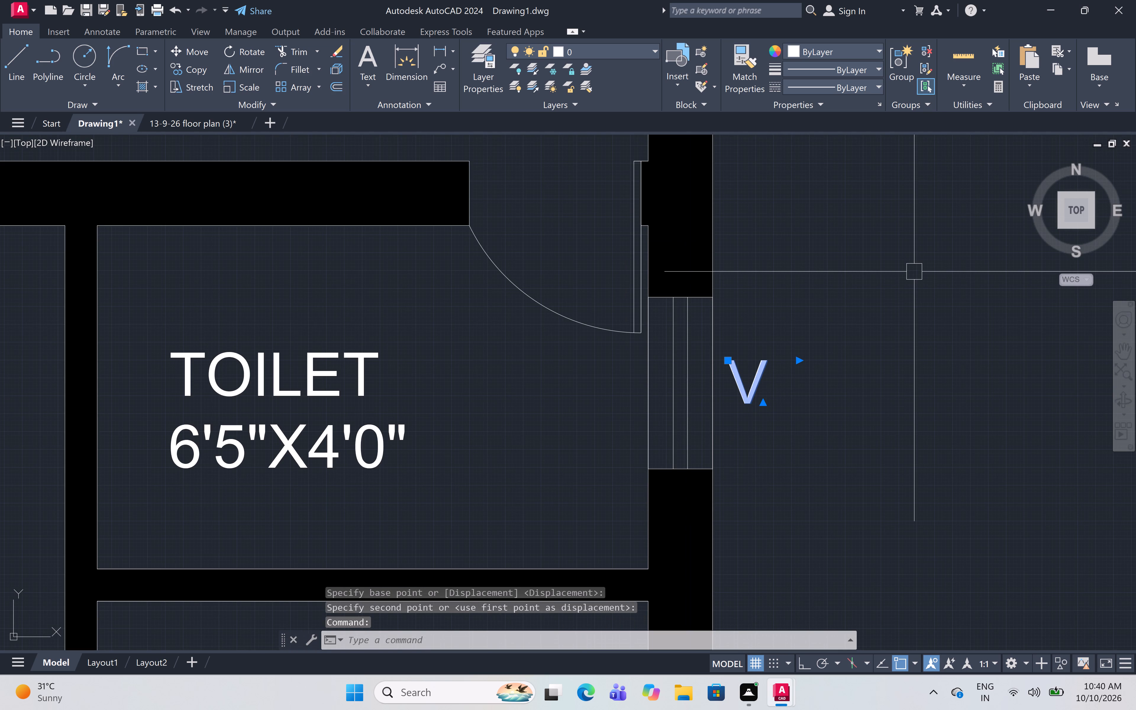
{"action": "key", "text": "c"}
{"action": "key", "text": "o"}
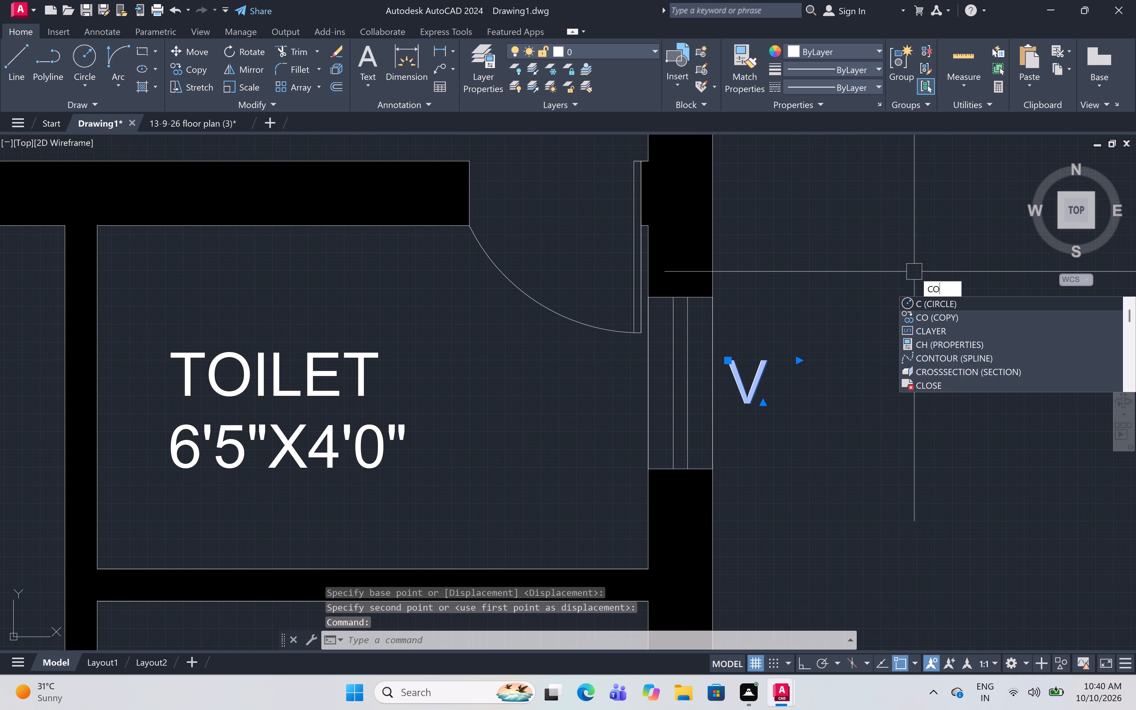
{"action": "key", "text": "space"}
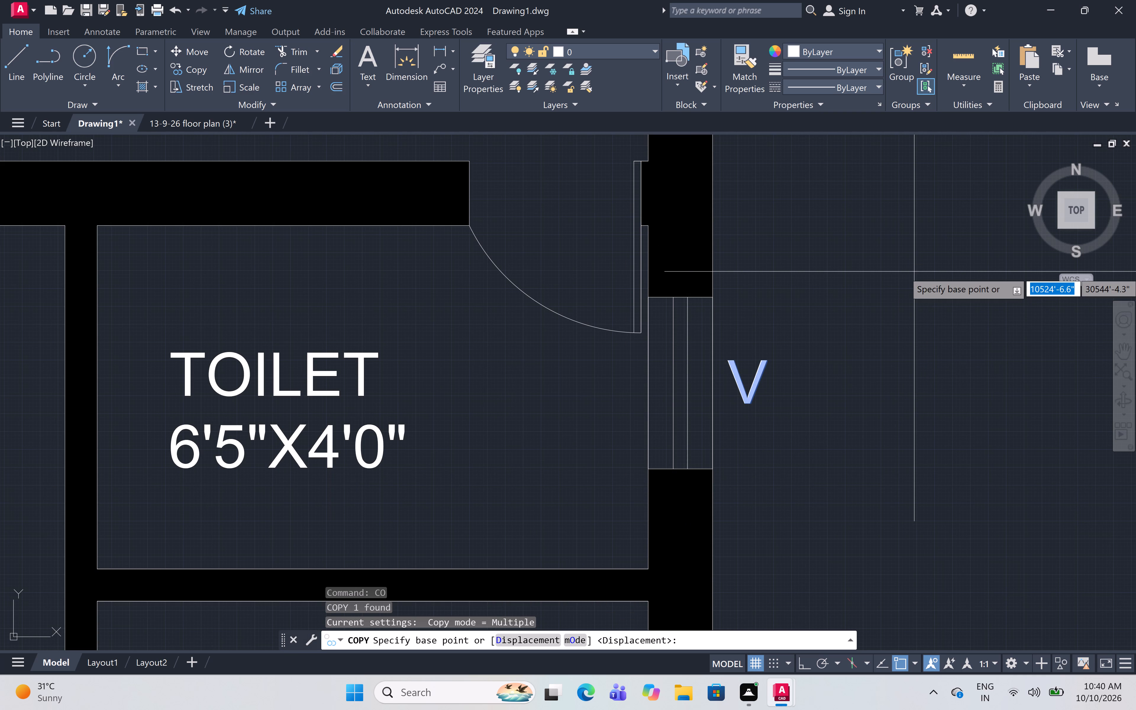
{"action": "left_click", "coordinate": [749, 398]}
{"action": "scroll", "coordinate": [749, 423], "scroll_direction": "down", "scroll_amount": 2}
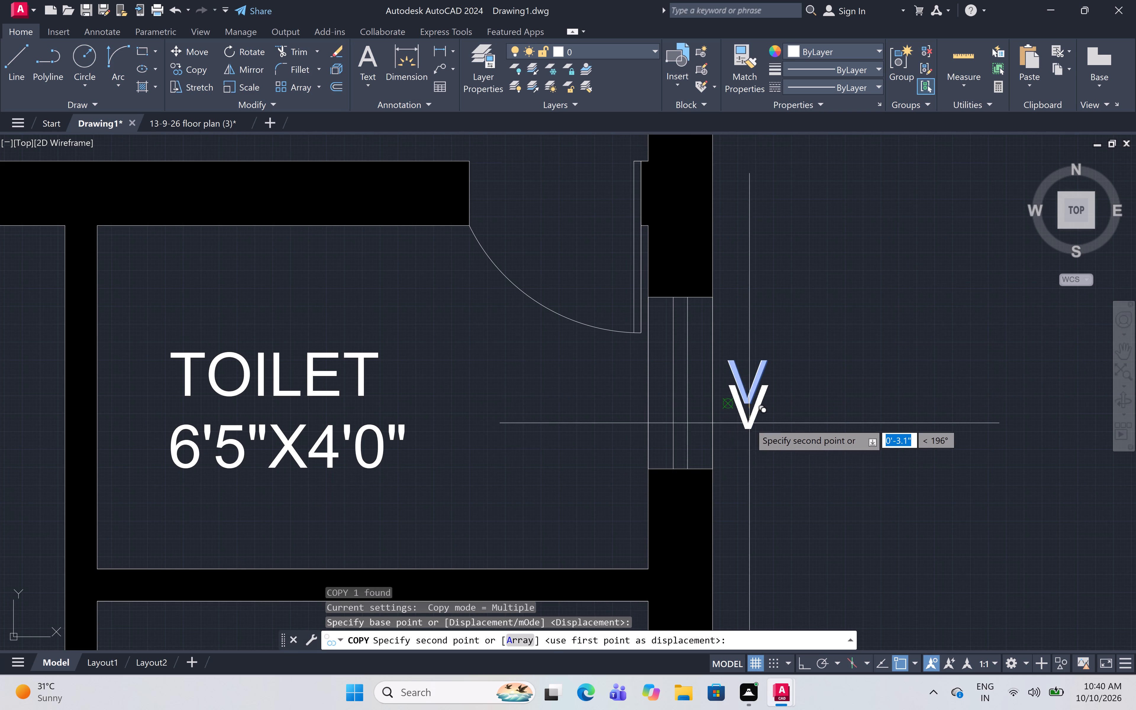
{"action": "scroll", "coordinate": [749, 423], "scroll_direction": "down", "scroll_amount": 3}
{"action": "scroll", "coordinate": [751, 507], "scroll_direction": "up", "scroll_amount": 4}
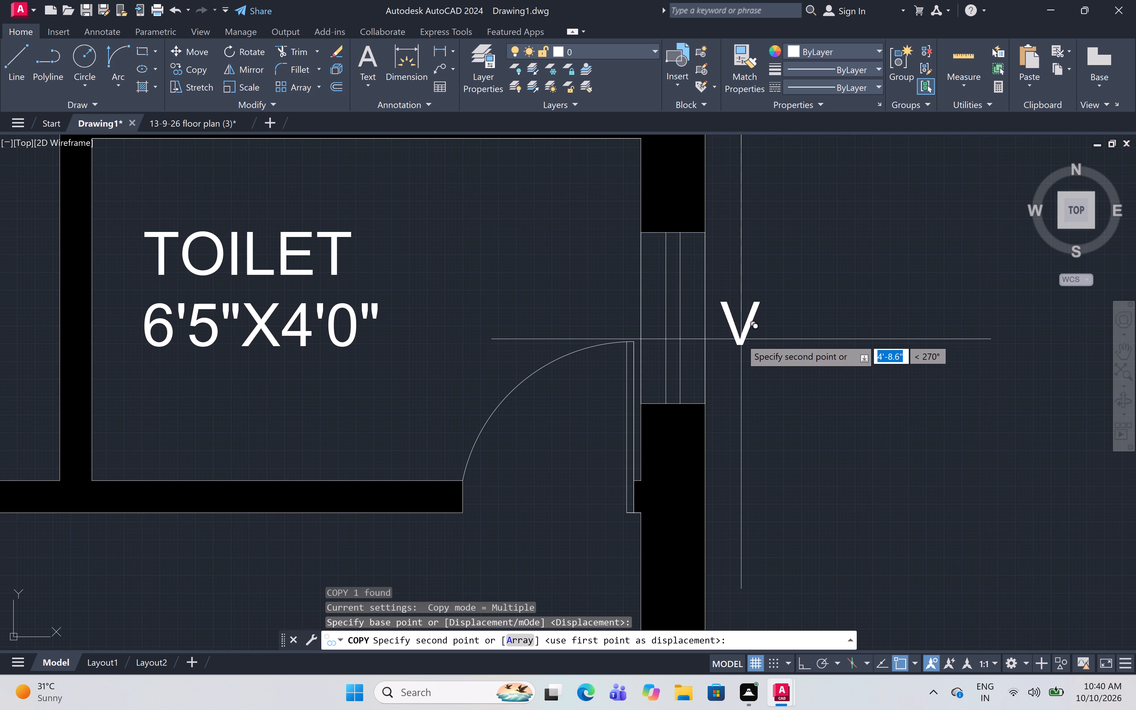
{"action": "left_click", "coordinate": [741, 338]}
Place another copy of the V label straight across the plan, outside the 4'0"X7'0" toilet window, and finish copying.
{"action": "scroll", "coordinate": [803, 339], "scroll_direction": "down", "scroll_amount": 4}
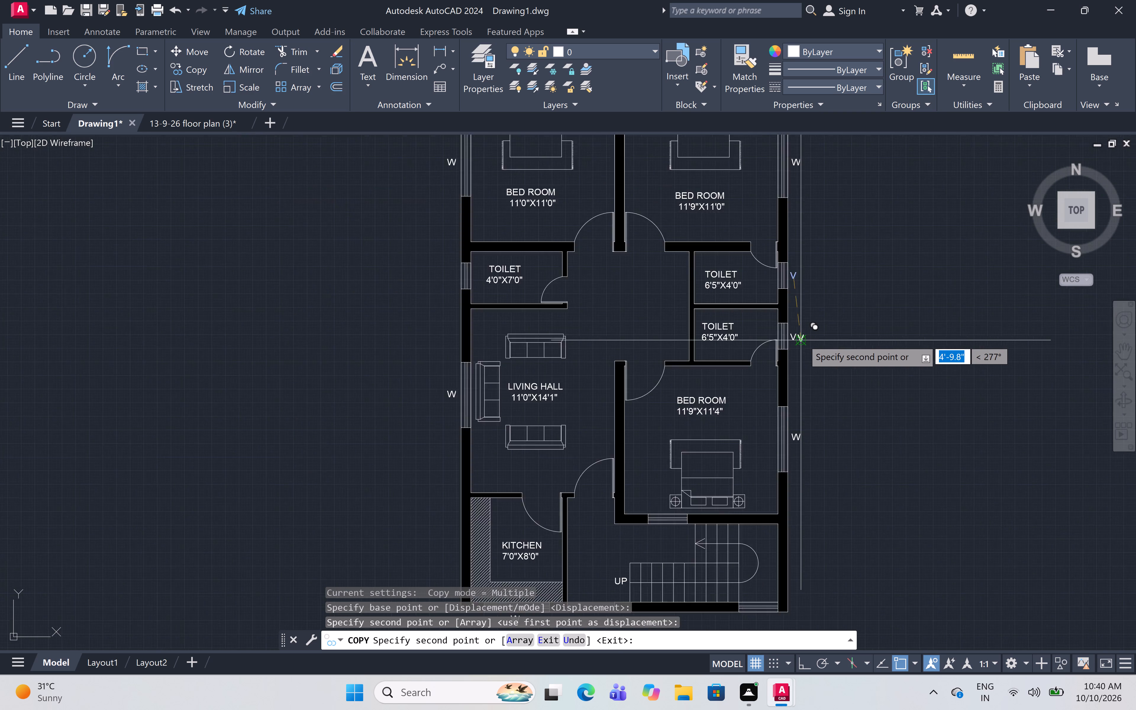
{"action": "scroll", "coordinate": [803, 339], "scroll_direction": "down", "scroll_amount": 2}
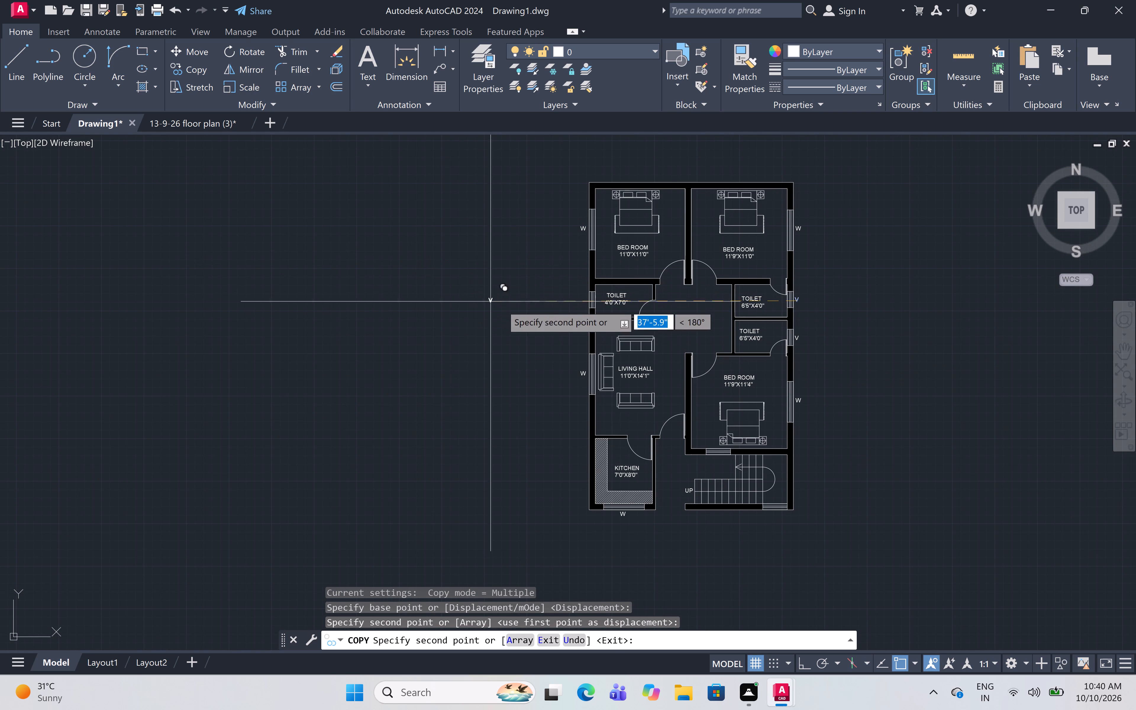
{"action": "scroll", "coordinate": [564, 302], "scroll_direction": "up", "scroll_amount": 5}
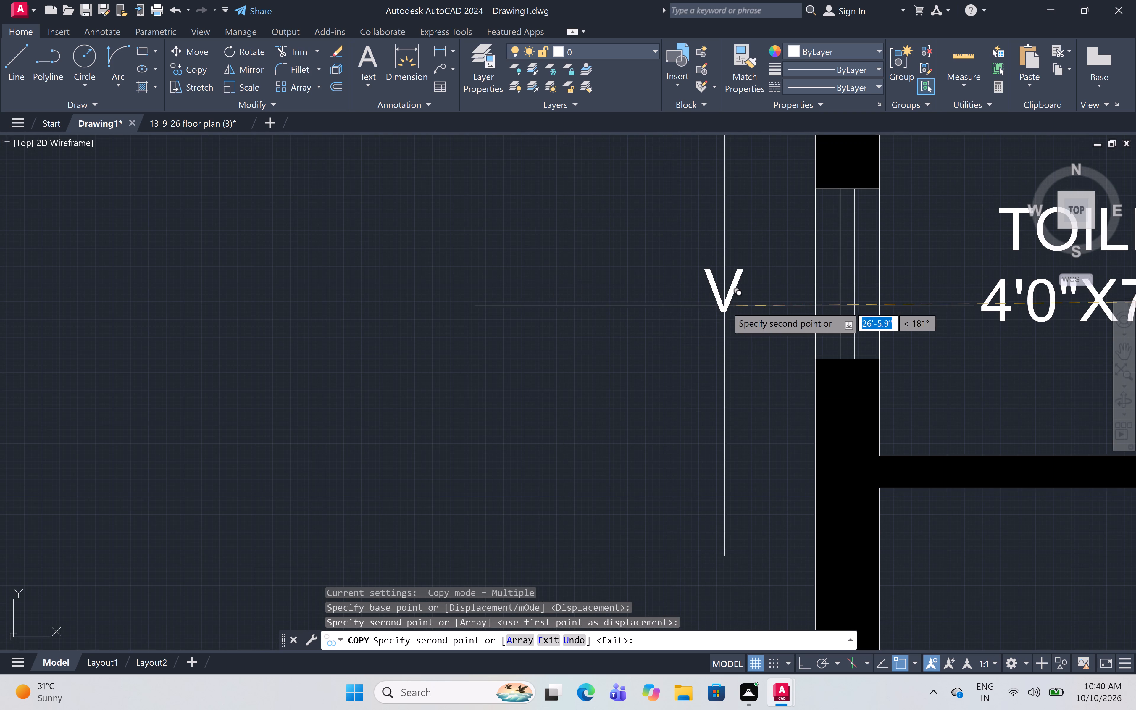
{"action": "left_click", "coordinate": [781, 293]}
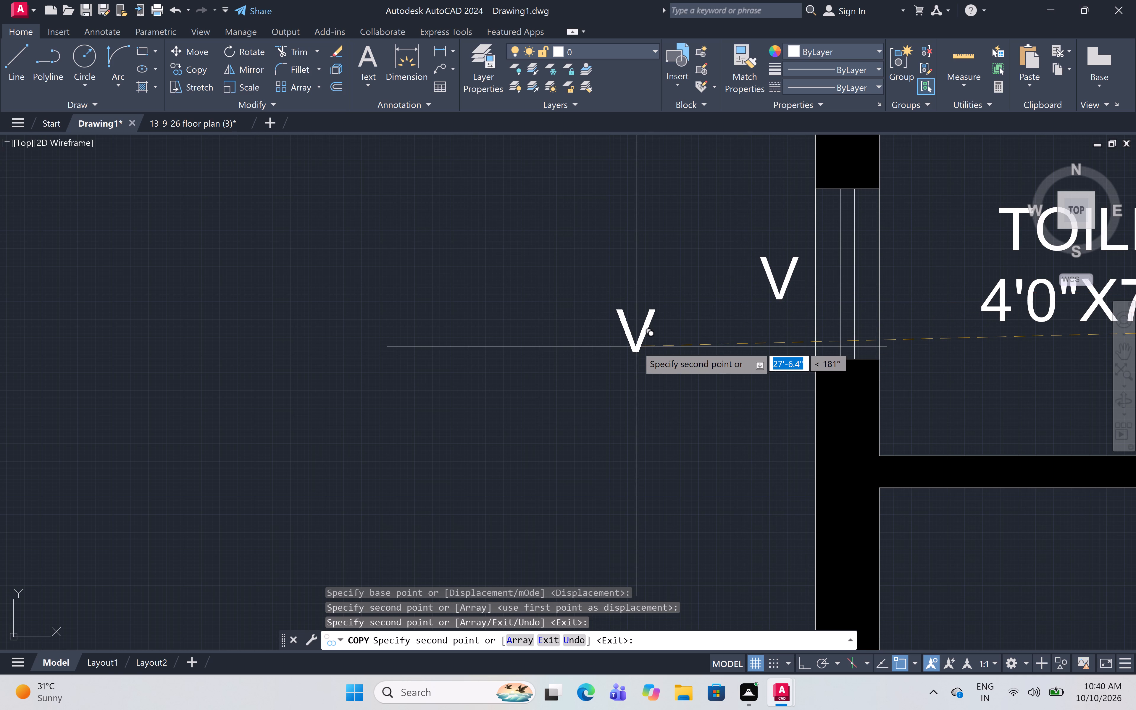
{"action": "scroll", "coordinate": [637, 346], "scroll_direction": "down", "scroll_amount": 5}
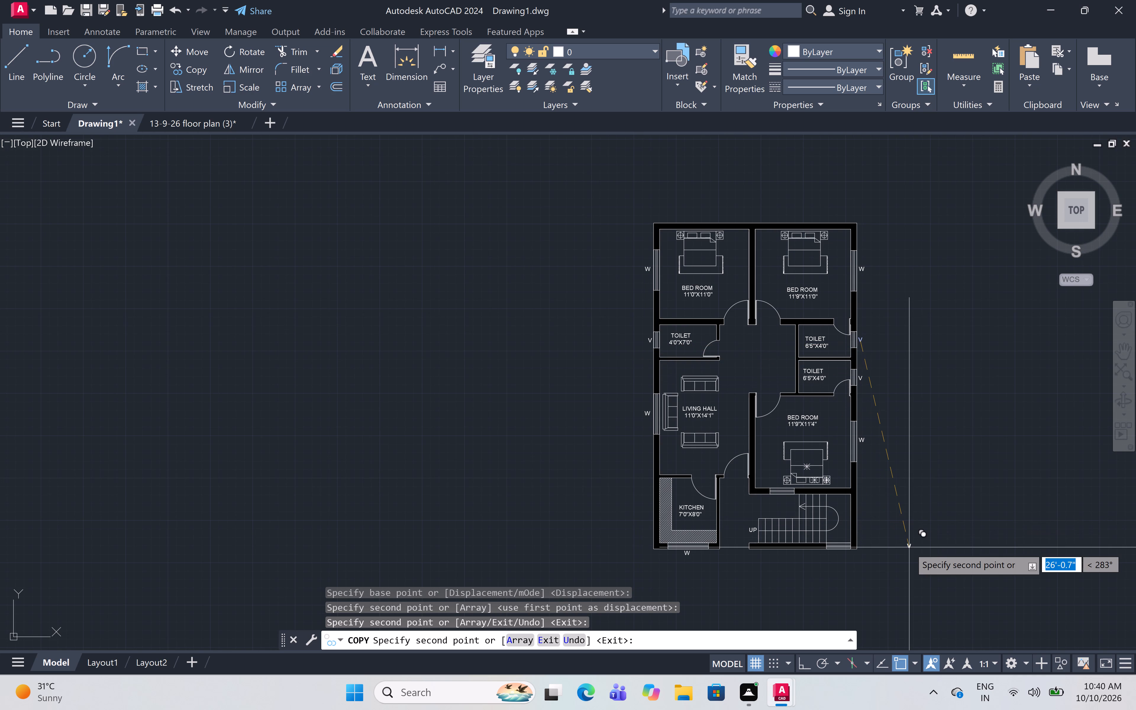
{"action": "key", "text": "Escape"}
Add a multiline text label W1 just below the window in the outer wall beside the staircase.
{"action": "type", "text": "MT"}
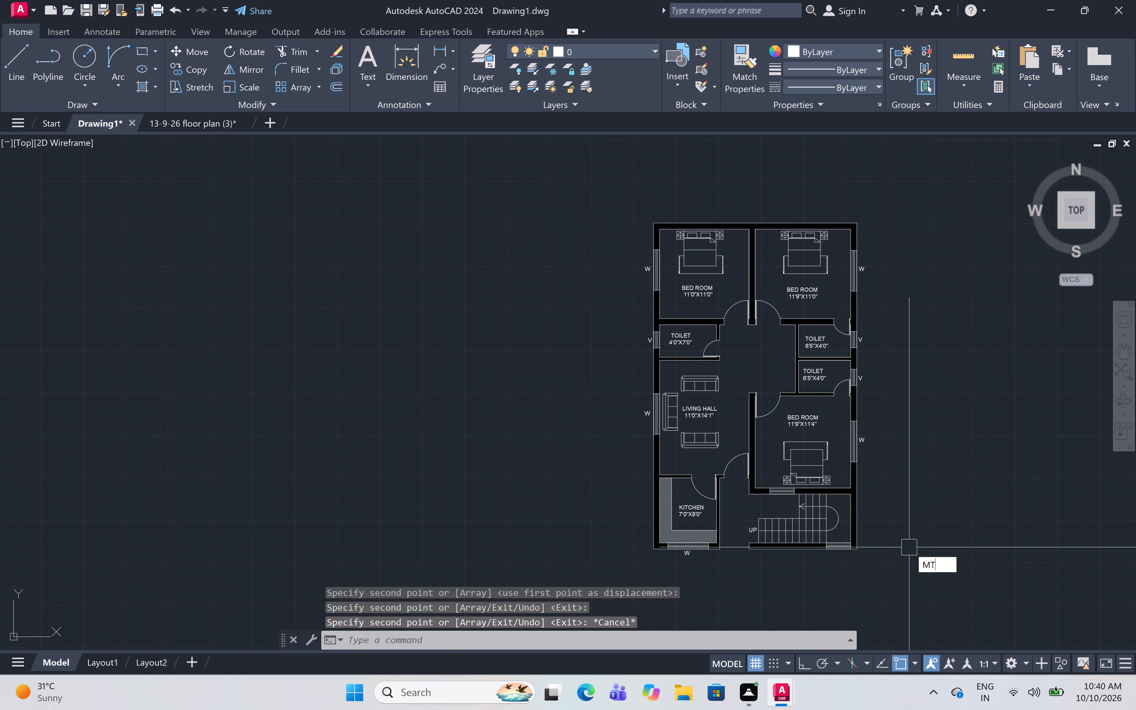
{"action": "key", "text": "space"}
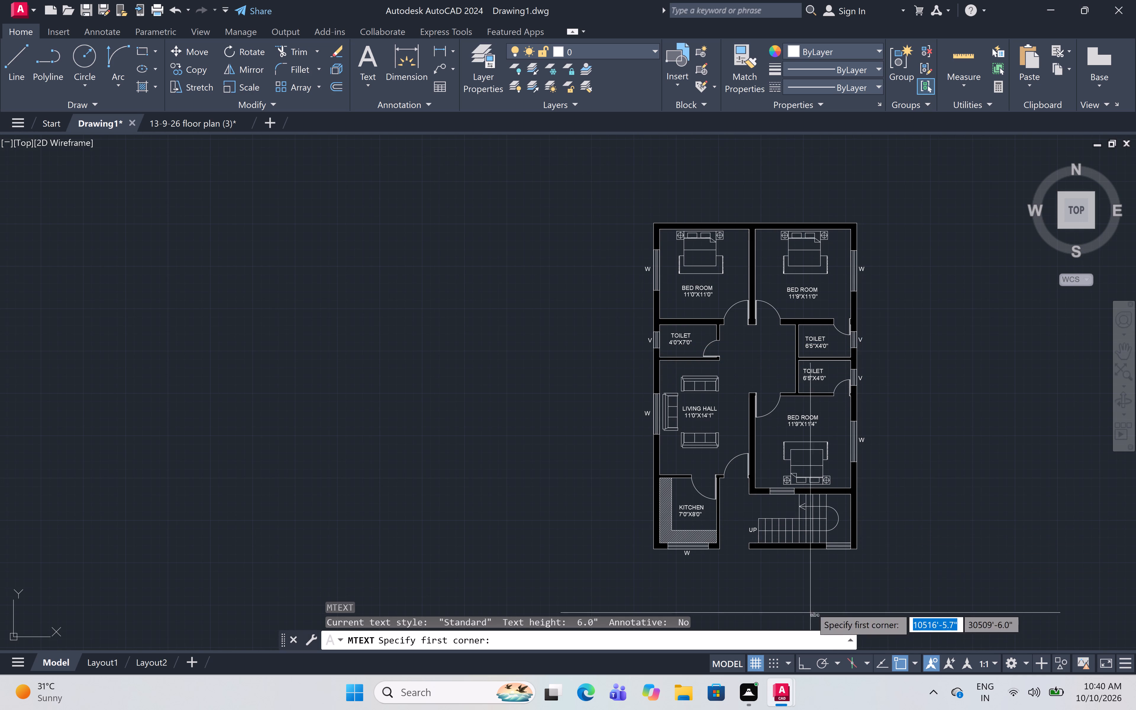
{"action": "scroll", "coordinate": [835, 559], "scroll_direction": "up", "scroll_amount": 4}
{"action": "scroll", "coordinate": [840, 533], "scroll_direction": "up", "scroll_amount": 2}
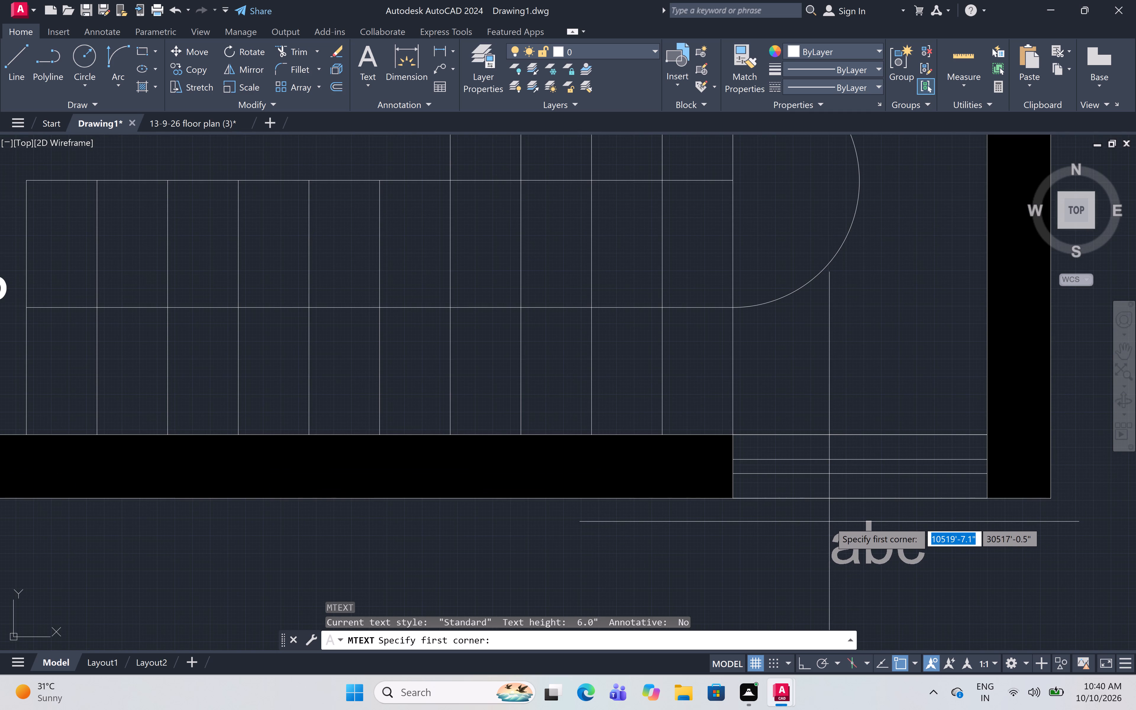
{"action": "left_click", "coordinate": [829, 522]}
{"action": "left_click", "coordinate": [893, 580]}
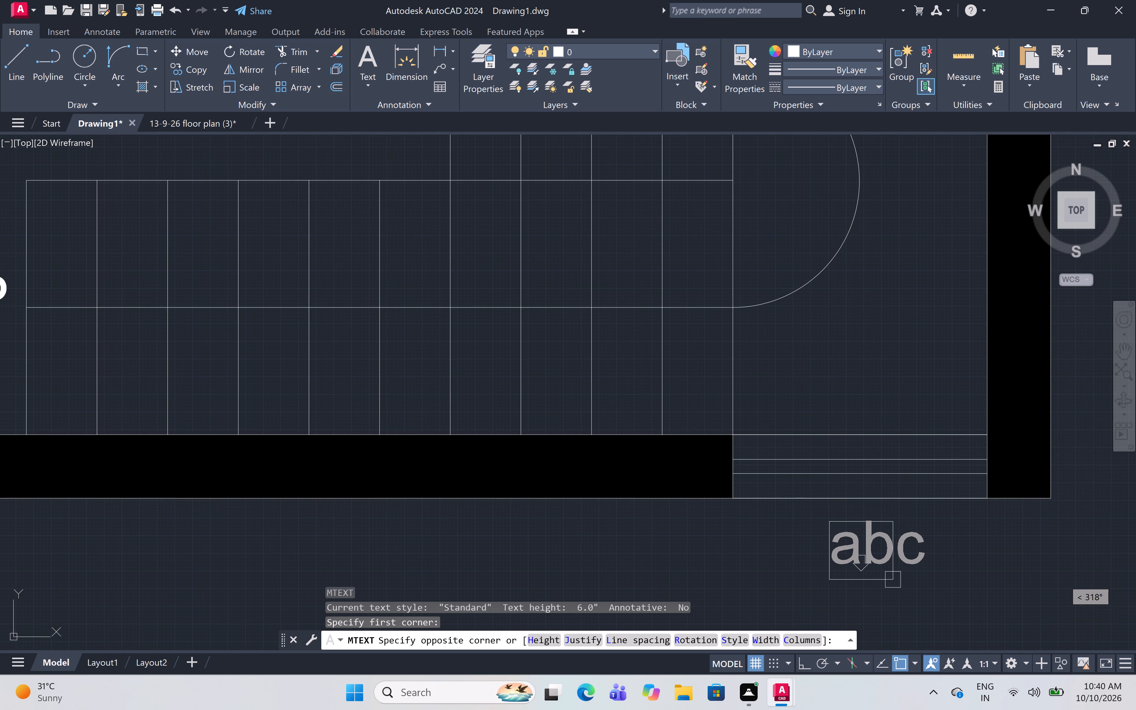
{"action": "type", "text": "W1"}
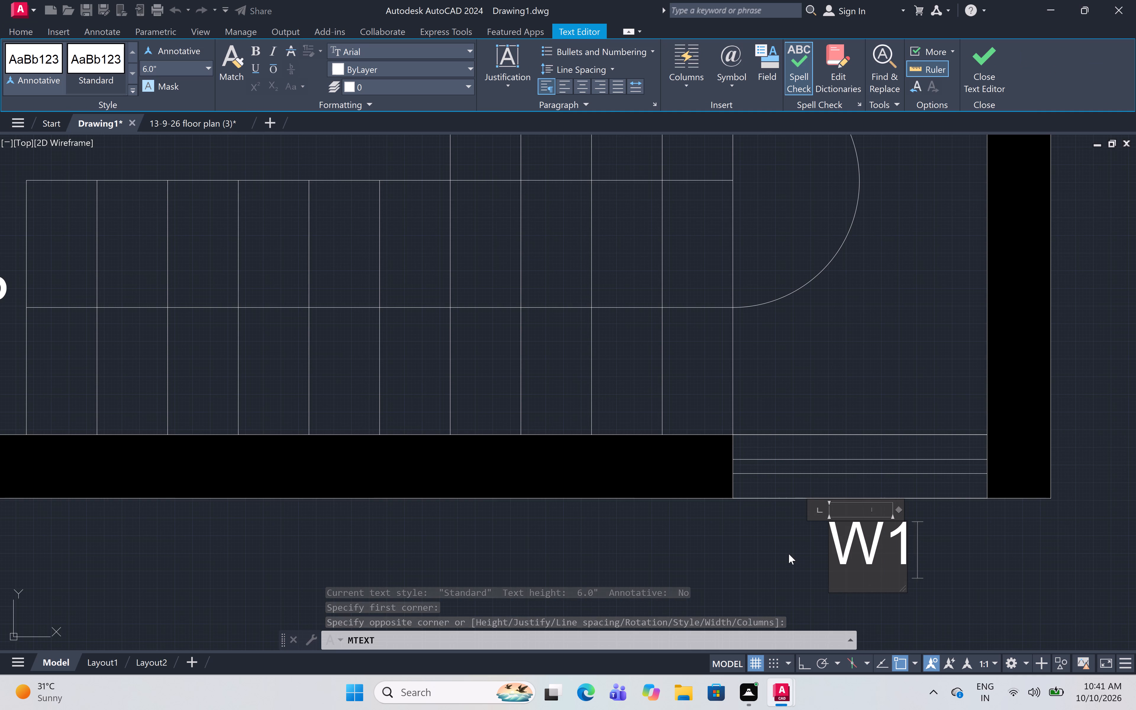
{"action": "left_click", "coordinate": [789, 554]}
Move the W1 label slightly to centre it below the staircase window.
{"action": "left_click", "coordinate": [864, 541]}
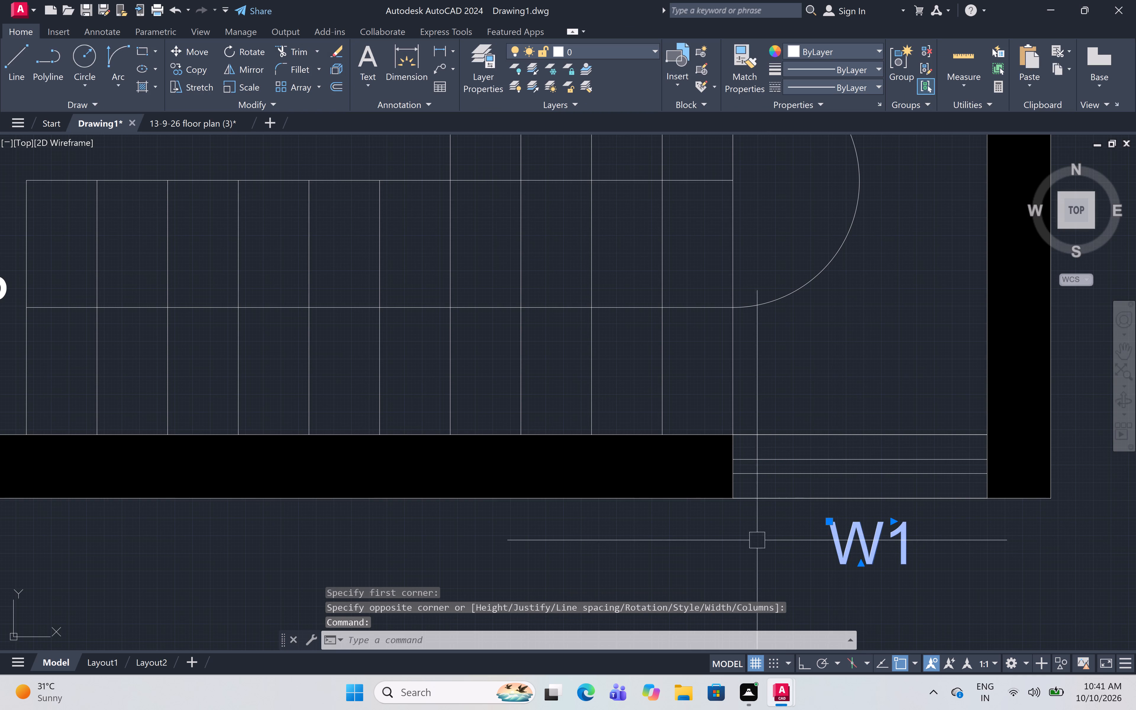
{"action": "type", "text": "M"}
{"action": "key", "text": "space"}
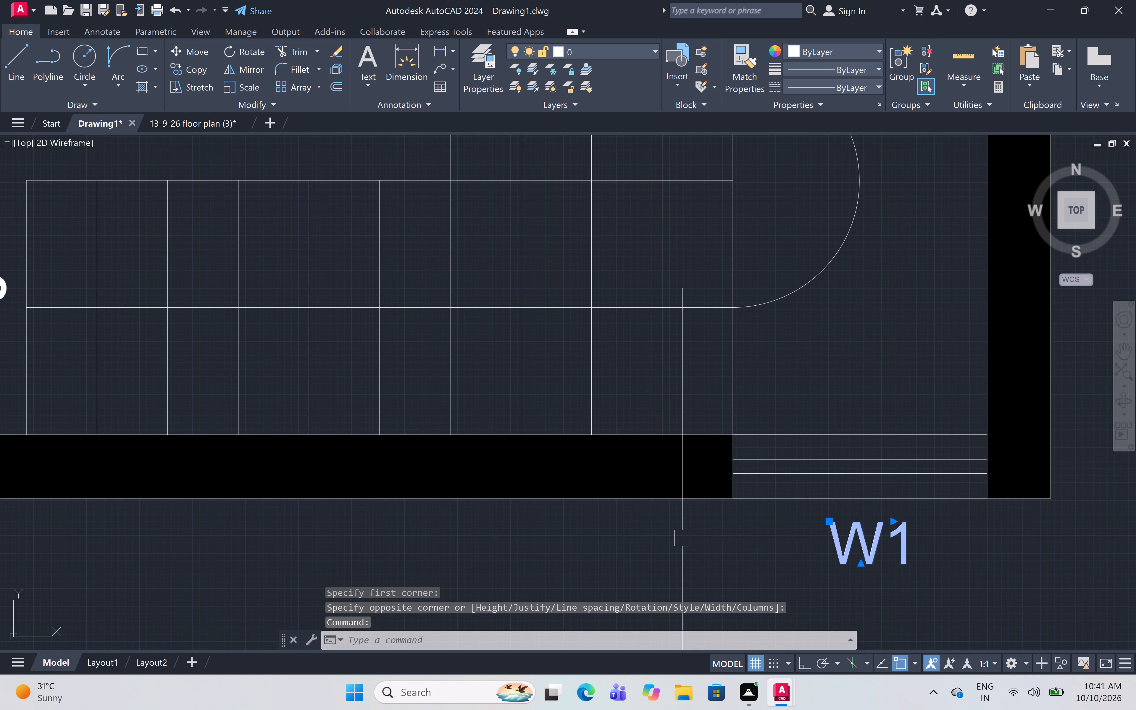
{"action": "left_click", "coordinate": [852, 532]}
{"action": "scroll", "coordinate": [843, 535], "scroll_direction": "up", "scroll_amount": 2}
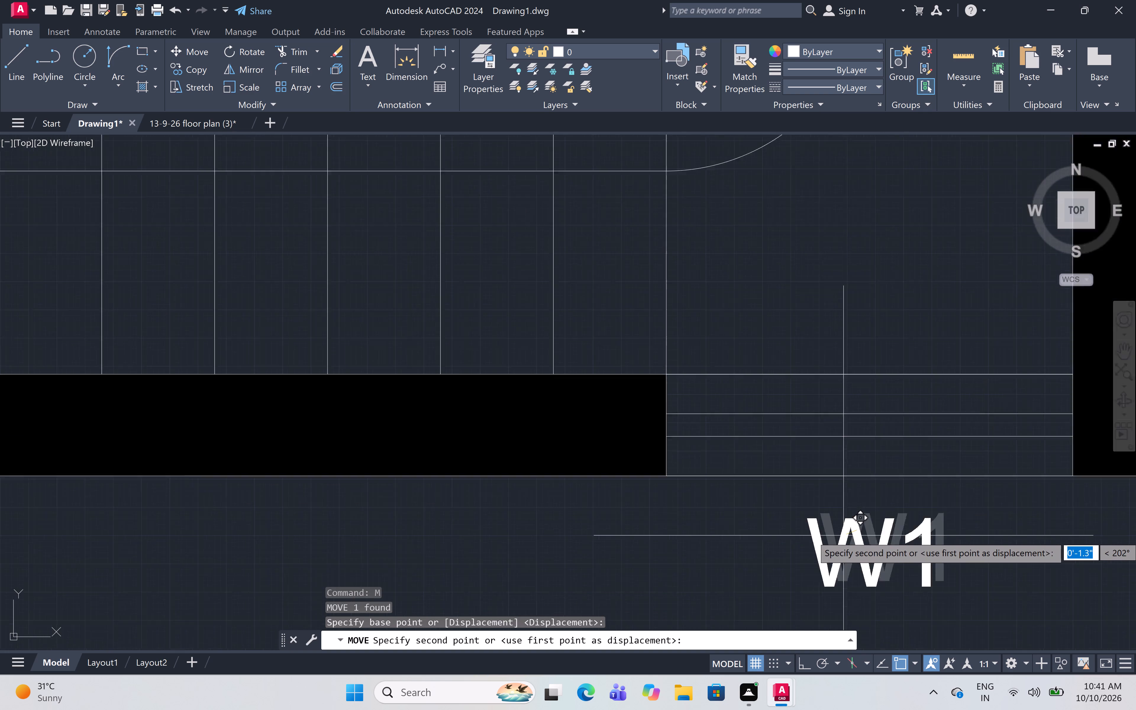
{"action": "scroll", "coordinate": [843, 535], "scroll_direction": "up", "scroll_amount": 1}
{"action": "left_click", "coordinate": [842, 533]}
Copy the W1 label to just below the window in the wall between the 11'9"X11'4" bedroom and the staircase.
{"action": "scroll", "coordinate": [838, 516], "scroll_direction": "down", "scroll_amount": 3}
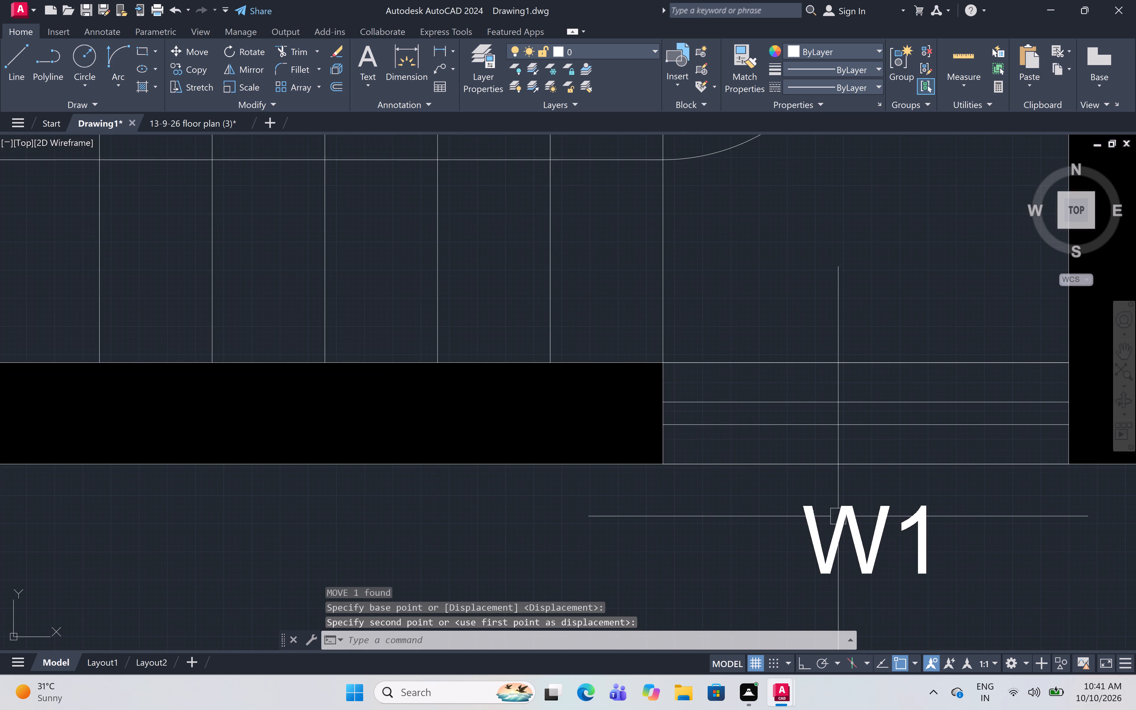
{"action": "left_click", "coordinate": [840, 522]}
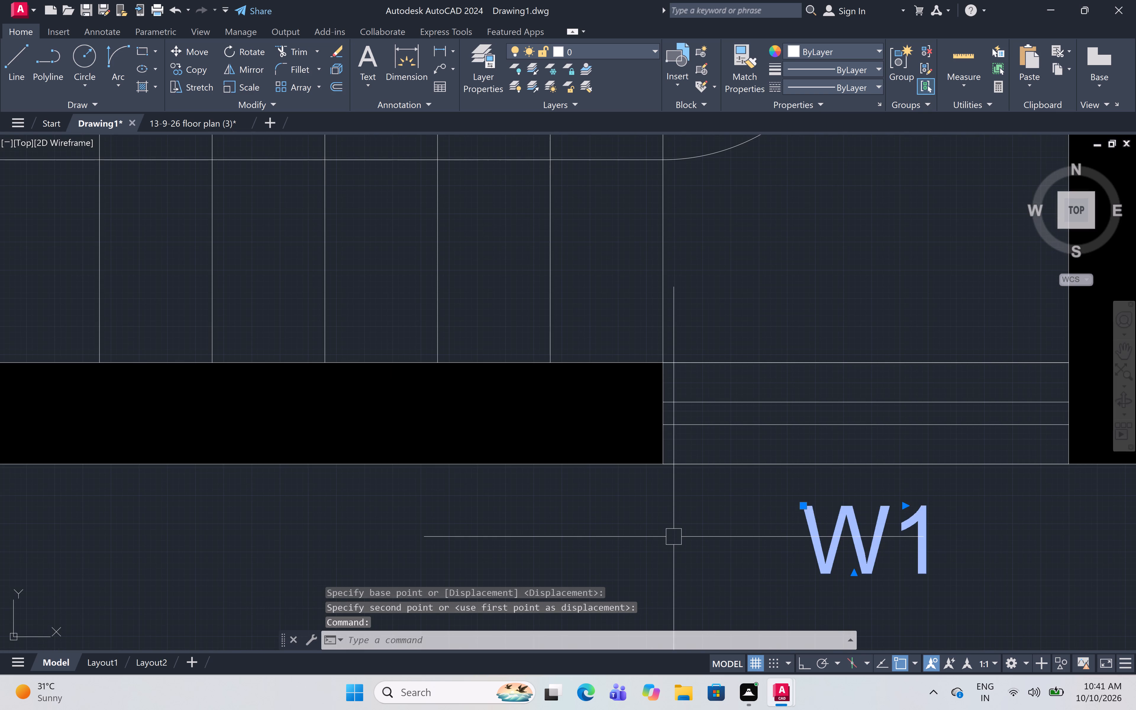
{"action": "type", "text": "CO"}
{"action": "key", "text": "space"}
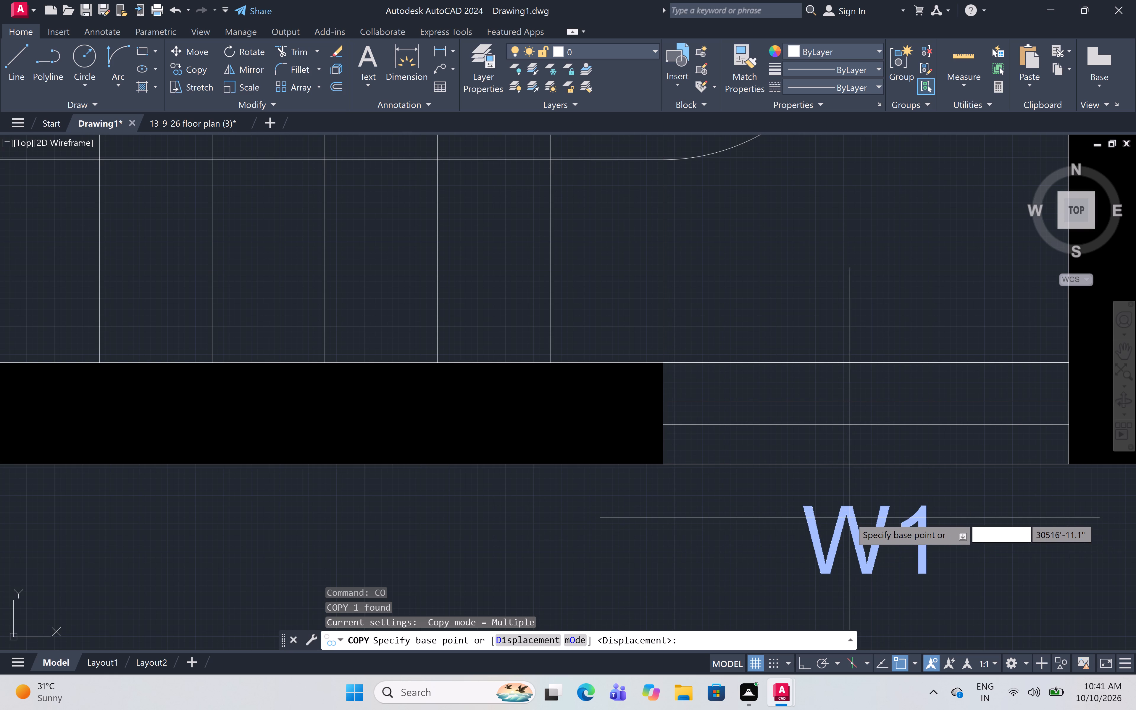
{"action": "left_click", "coordinate": [843, 525]}
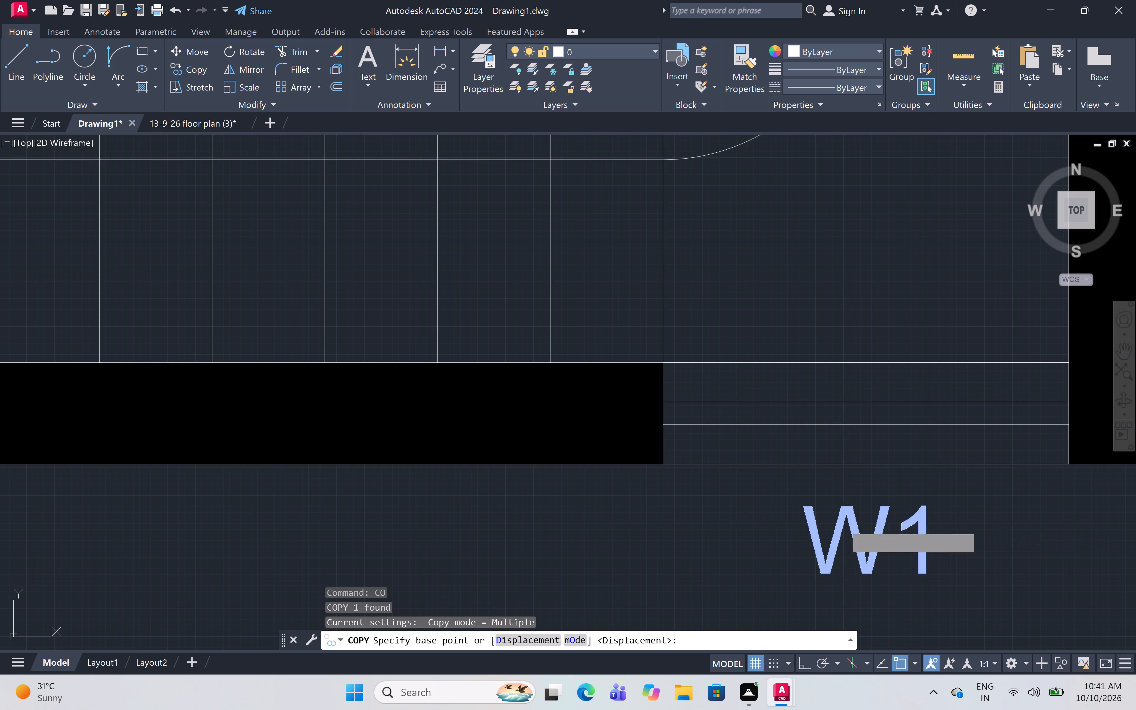
{"action": "scroll", "coordinate": [693, 466], "scroll_direction": "down", "scroll_amount": 5}
{"action": "scroll", "coordinate": [487, 290], "scroll_direction": "up", "scroll_amount": 4}
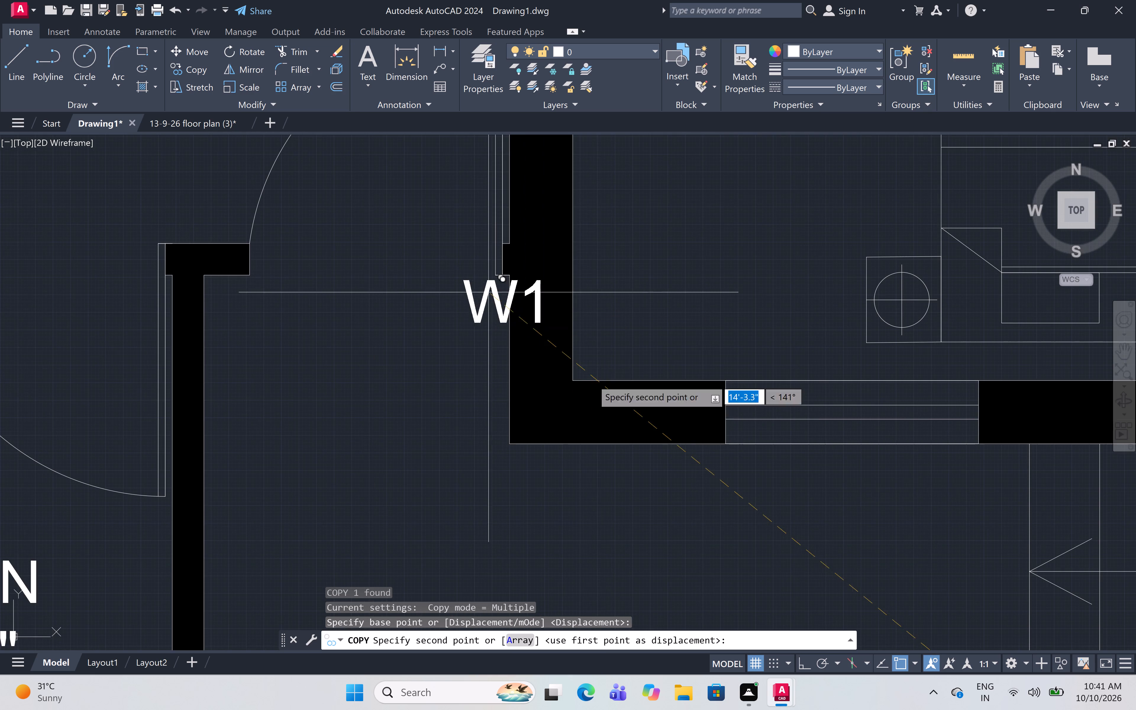
{"action": "left_click", "coordinate": [845, 472]}
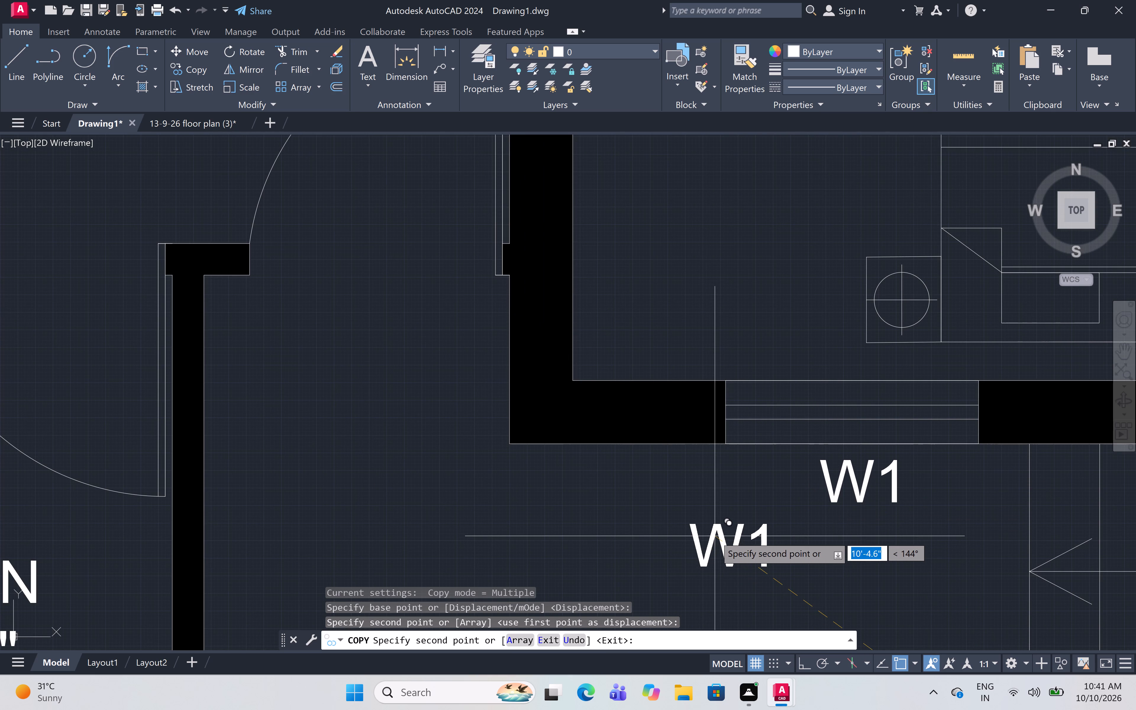
{"action": "key", "text": "Escape"}
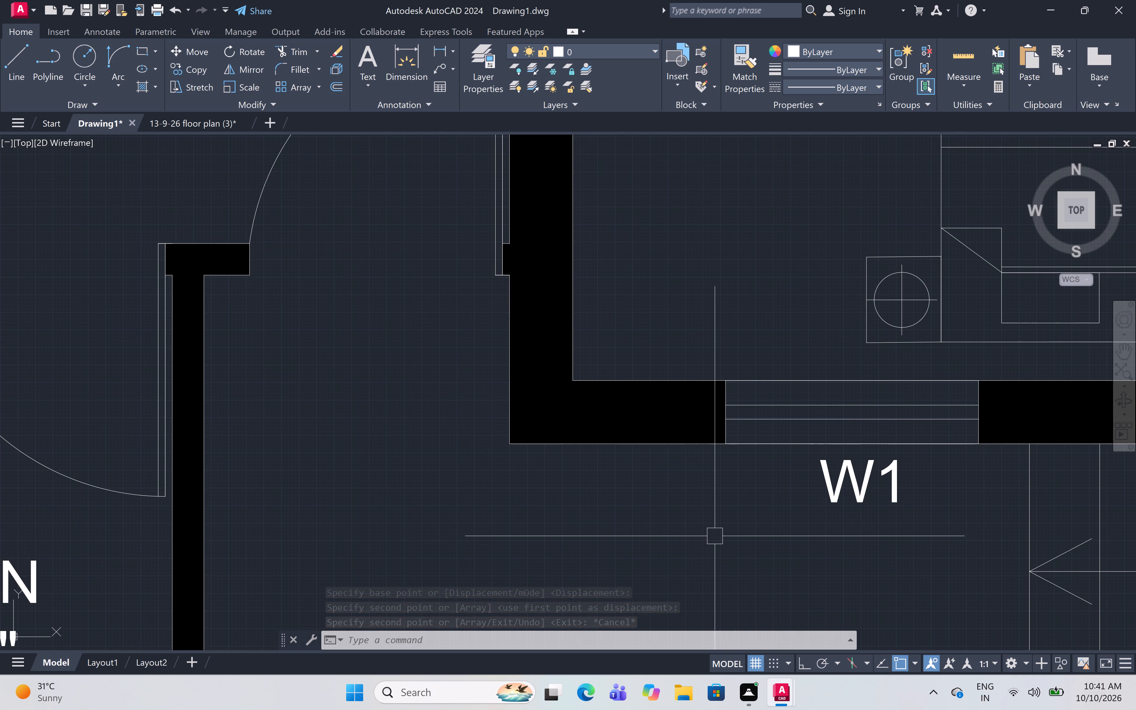
Add a multiline text label D in the door opening of the 11'0"X11'0" bedroom.
{"action": "scroll", "coordinate": [706, 523], "scroll_direction": "down", "scroll_amount": 5}
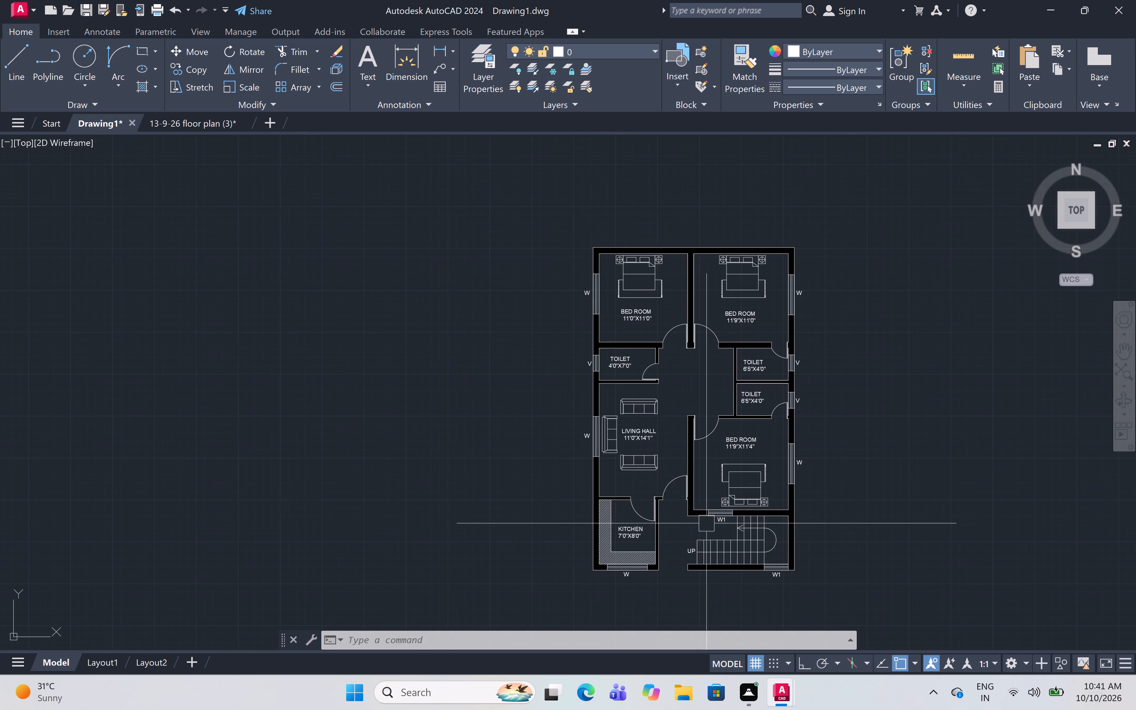
{"action": "middle_click_drag", "start_coordinate": [655, 527], "coordinate": [603, 556]}
{"action": "scroll", "coordinate": [650, 528], "scroll_direction": "down", "scroll_amount": 1}
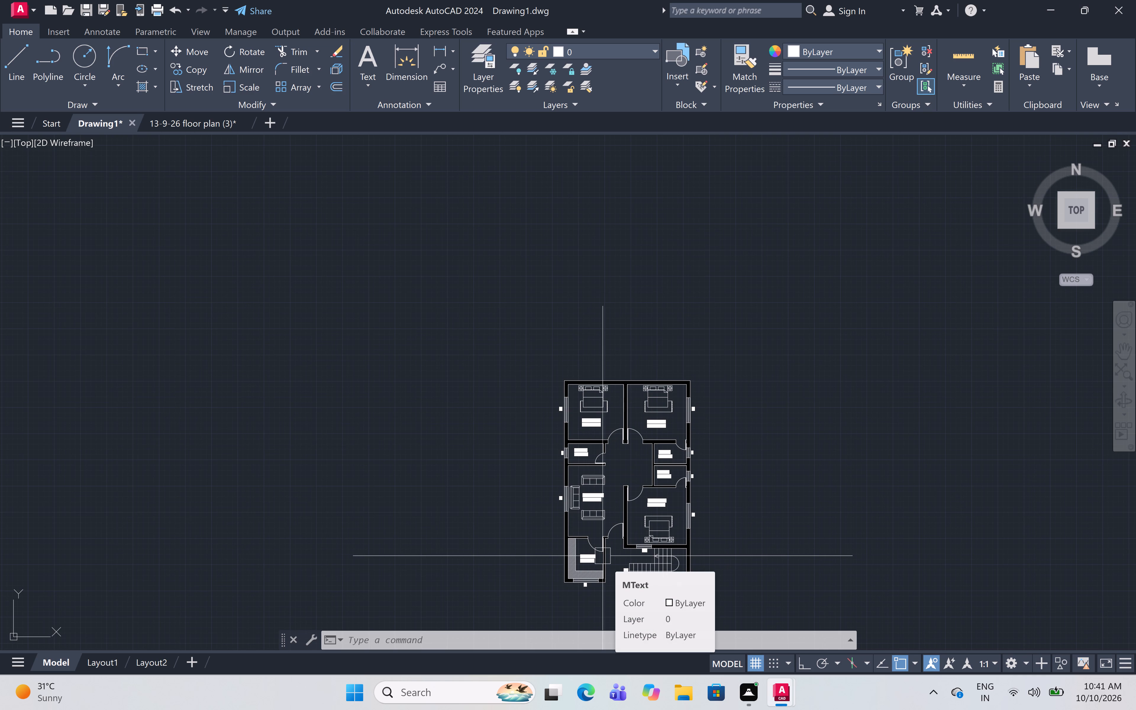
{"action": "scroll", "coordinate": [620, 445], "scroll_direction": "up", "scroll_amount": 2}
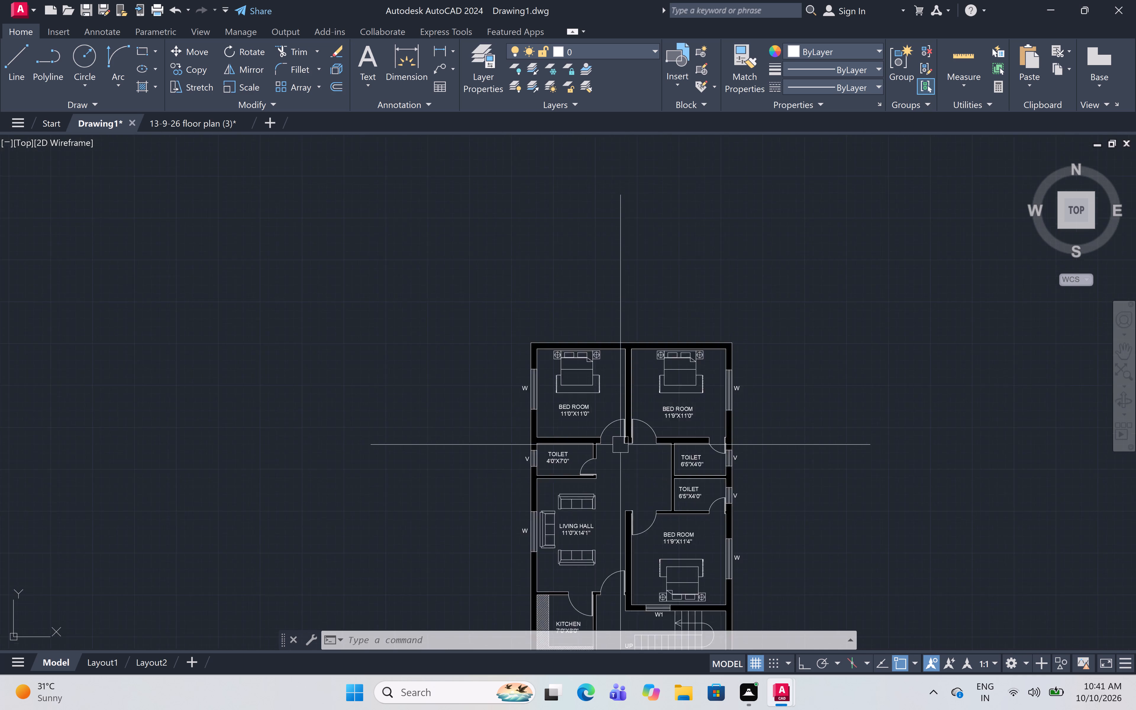
{"action": "scroll", "coordinate": [620, 445], "scroll_direction": "up", "scroll_amount": 3}
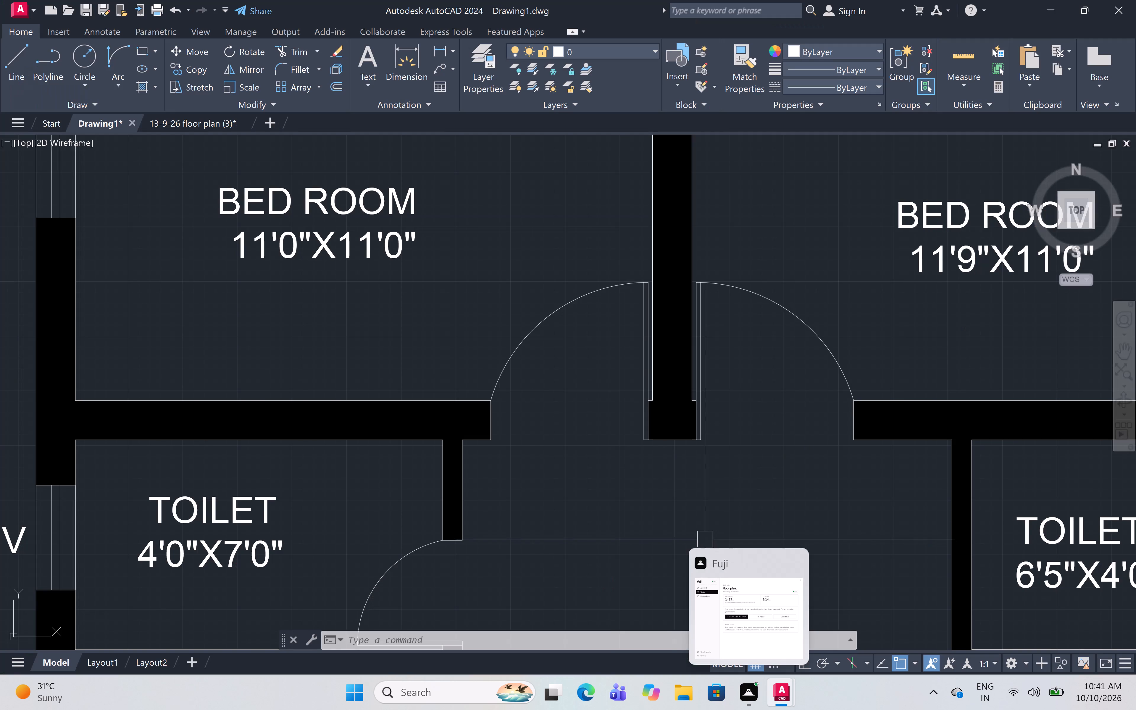
{"action": "middle_click_drag", "start_coordinate": [595, 415], "coordinate": [597, 440]}
{"action": "scroll", "coordinate": [597, 440], "scroll_direction": "up", "scroll_amount": 1}
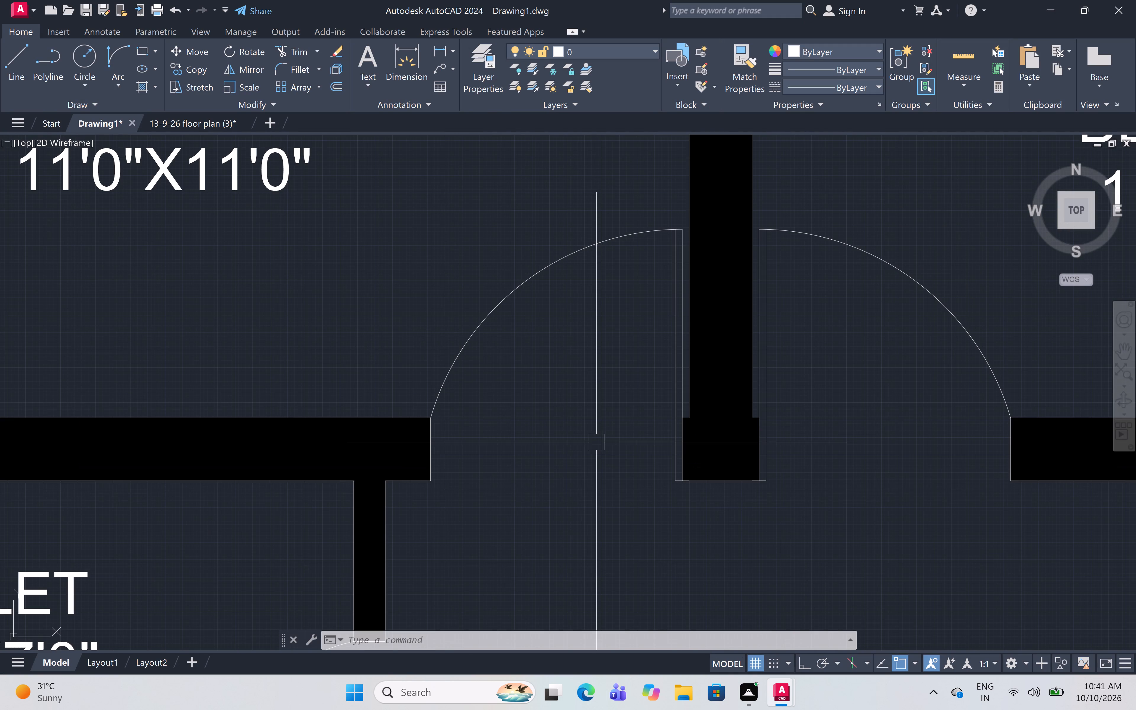
{"action": "type", "text": "MT"}
{"action": "key", "text": "space"}
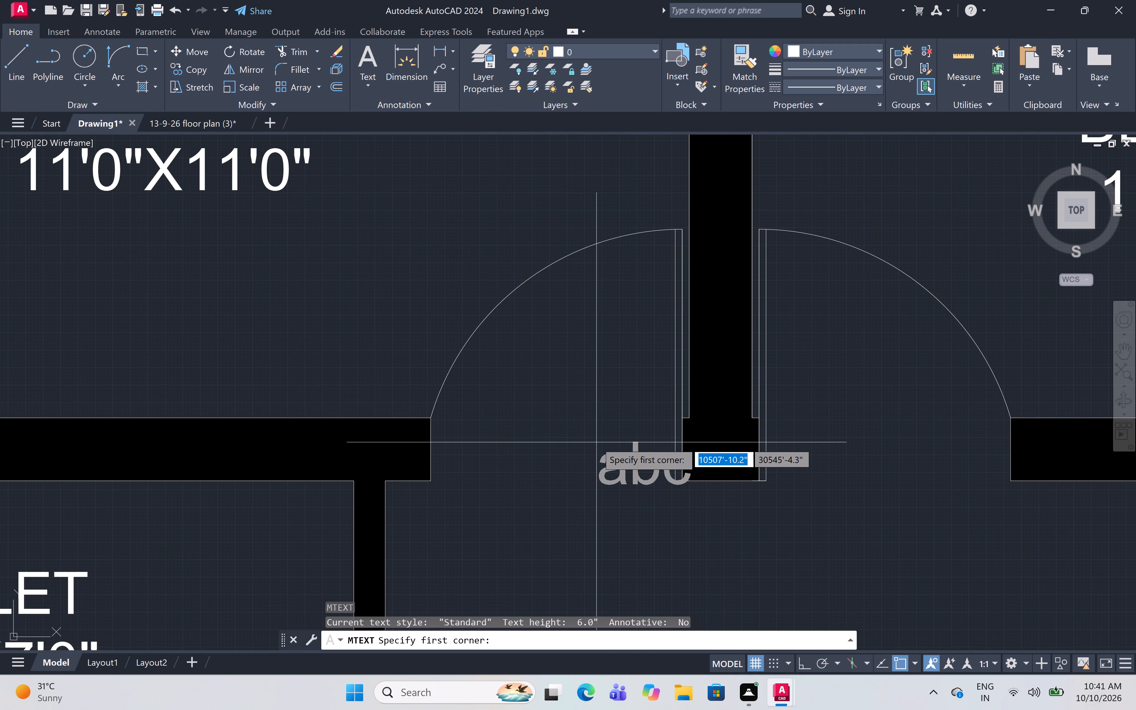
{"action": "left_click", "coordinate": [526, 408]}
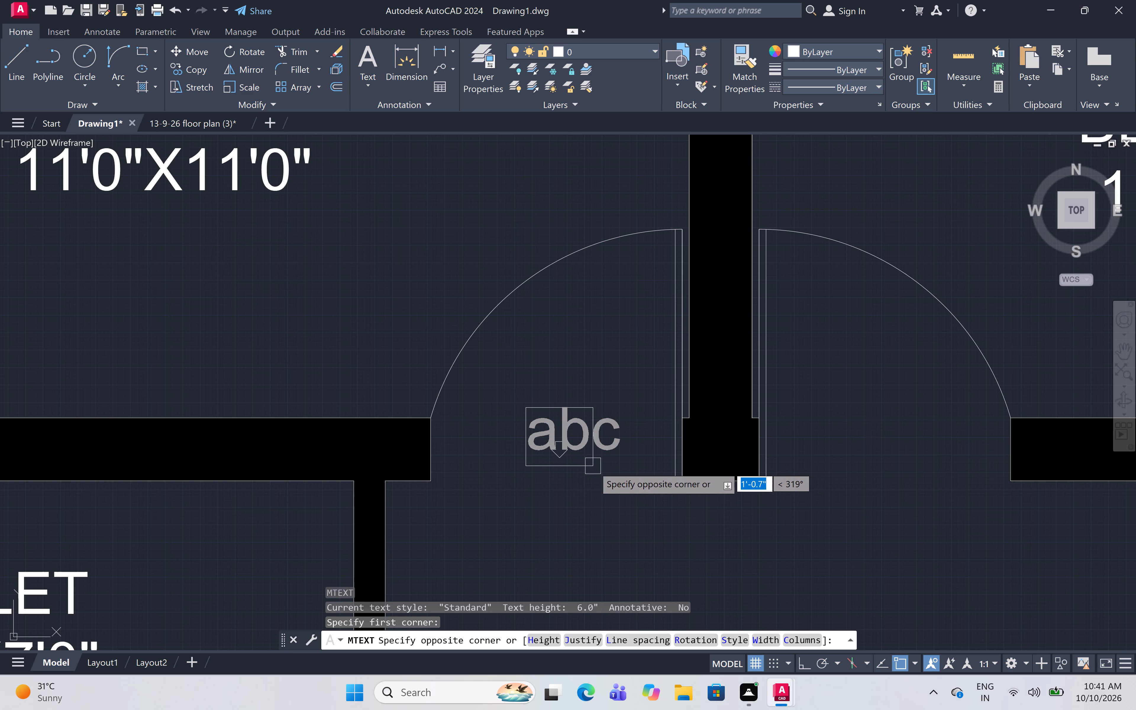
{"action": "left_click", "coordinate": [593, 467]}
{"action": "key", "text": "d"}
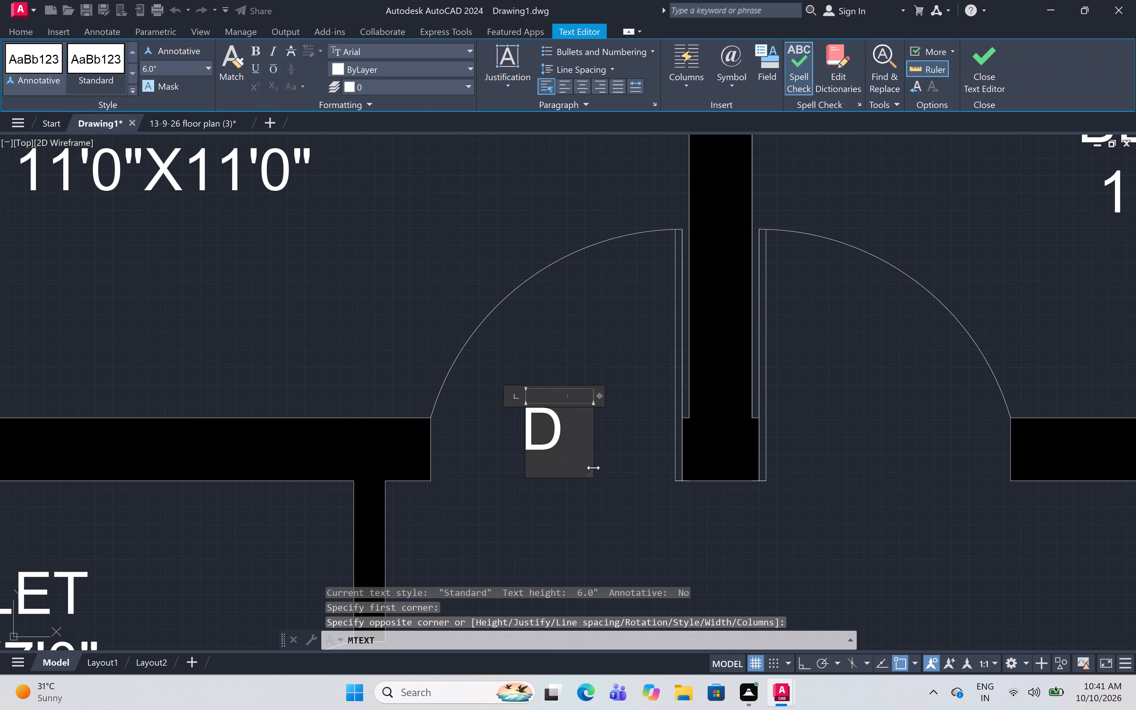
{"action": "left_click", "coordinate": [575, 487]}
Move the D label slightly to centre it in the 11'0"X11'0" bedroom's door opening.
{"action": "left_click", "coordinate": [554, 435]}
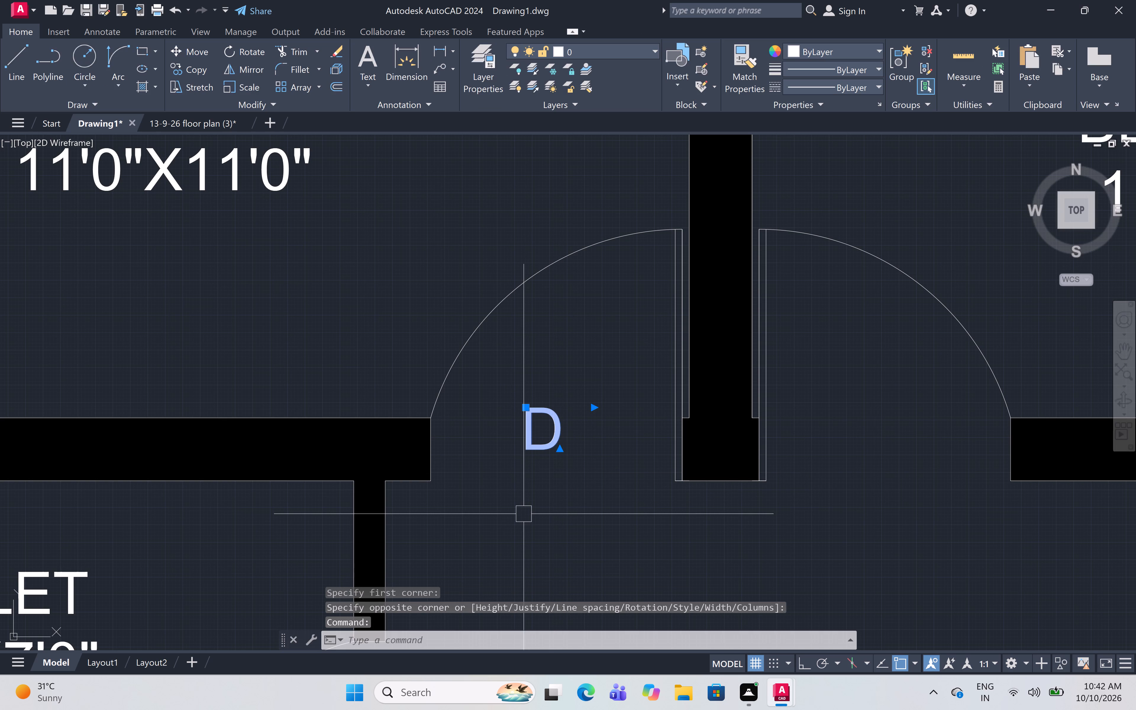
{"action": "type", "text": "M"}
{"action": "key", "text": "space"}
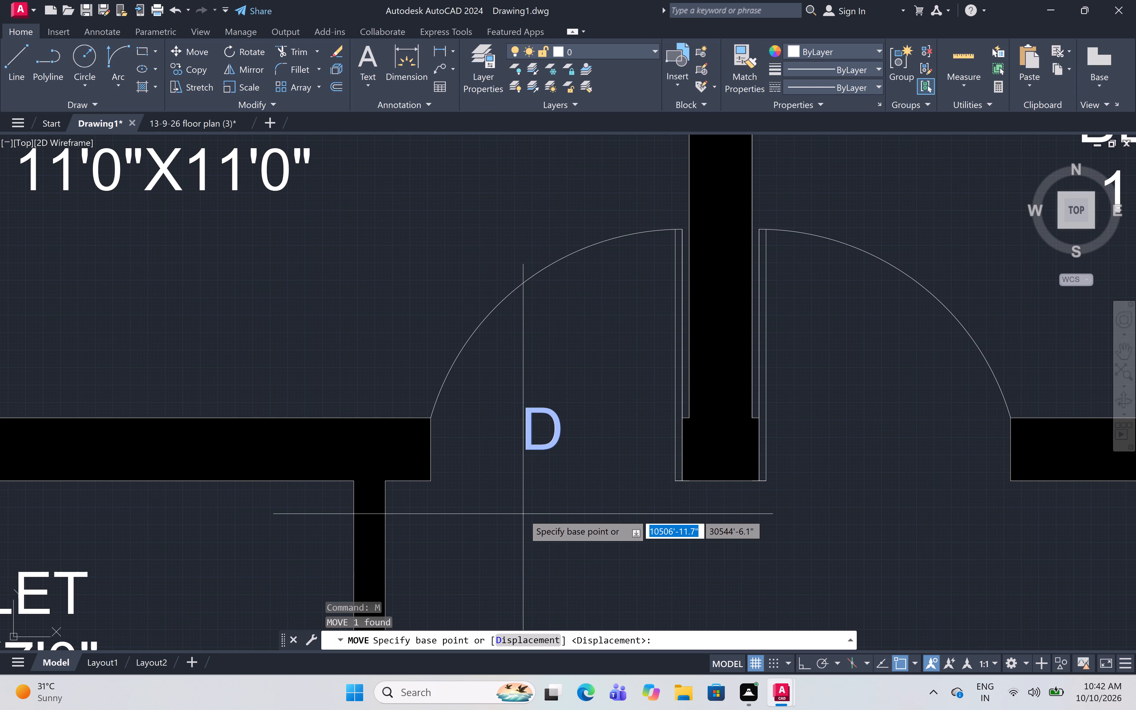
{"action": "left_click", "coordinate": [551, 433]}
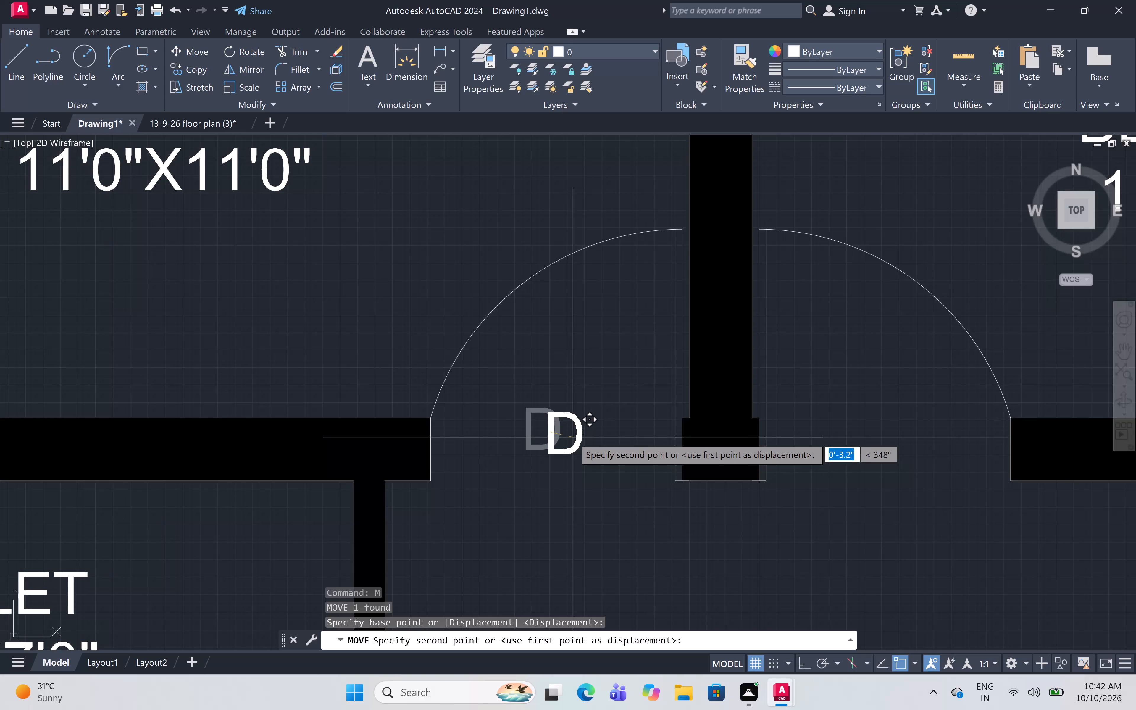
{"action": "scroll", "coordinate": [573, 437], "scroll_direction": "up", "scroll_amount": 4}
{"action": "left_click", "coordinate": [578, 440]}
Copy the D label into the door openings of the 11'9"X11'0" bedroom and the 4'0"X7'0" toilet.
{"action": "scroll", "coordinate": [579, 437], "scroll_direction": "down", "scroll_amount": 6}
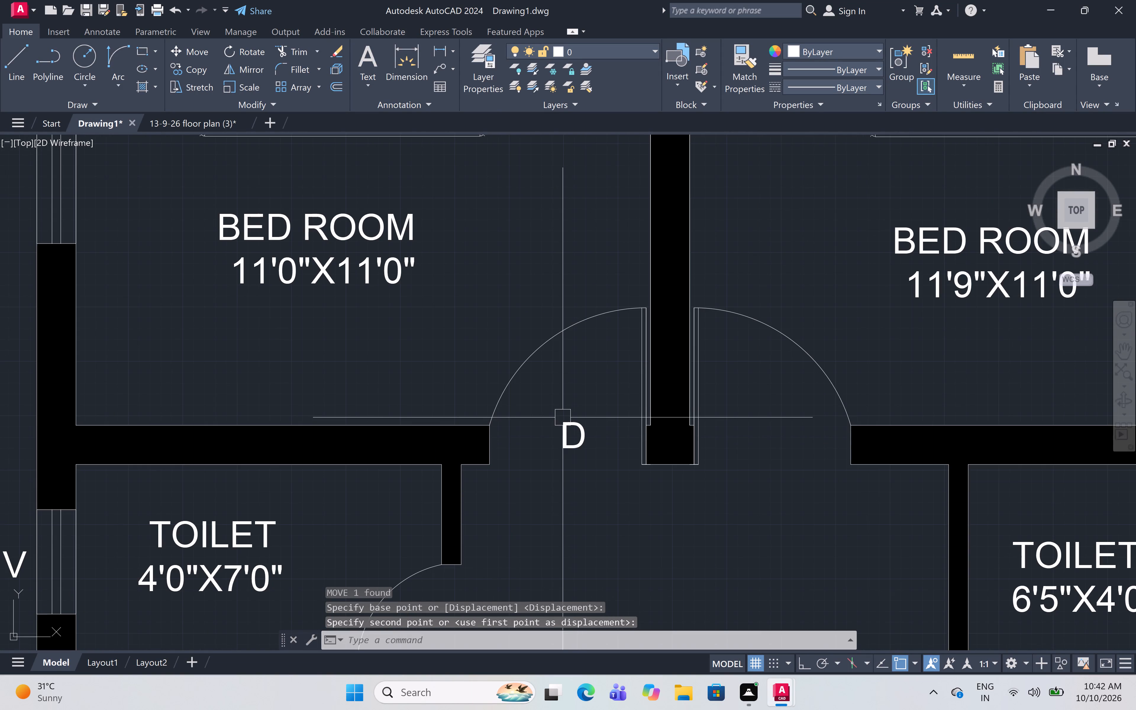
{"action": "left_click", "coordinate": [541, 405]}
{"action": "left_click", "coordinate": [596, 468]}
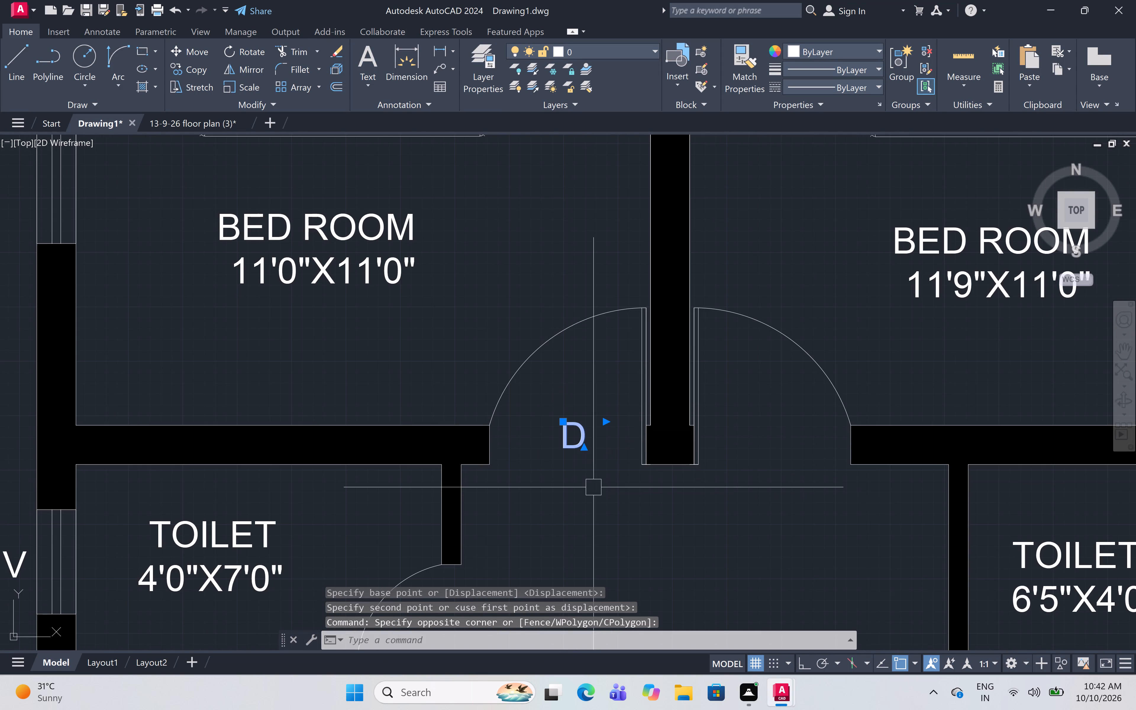
{"action": "type", "text": "CO"}
{"action": "key", "text": "space"}
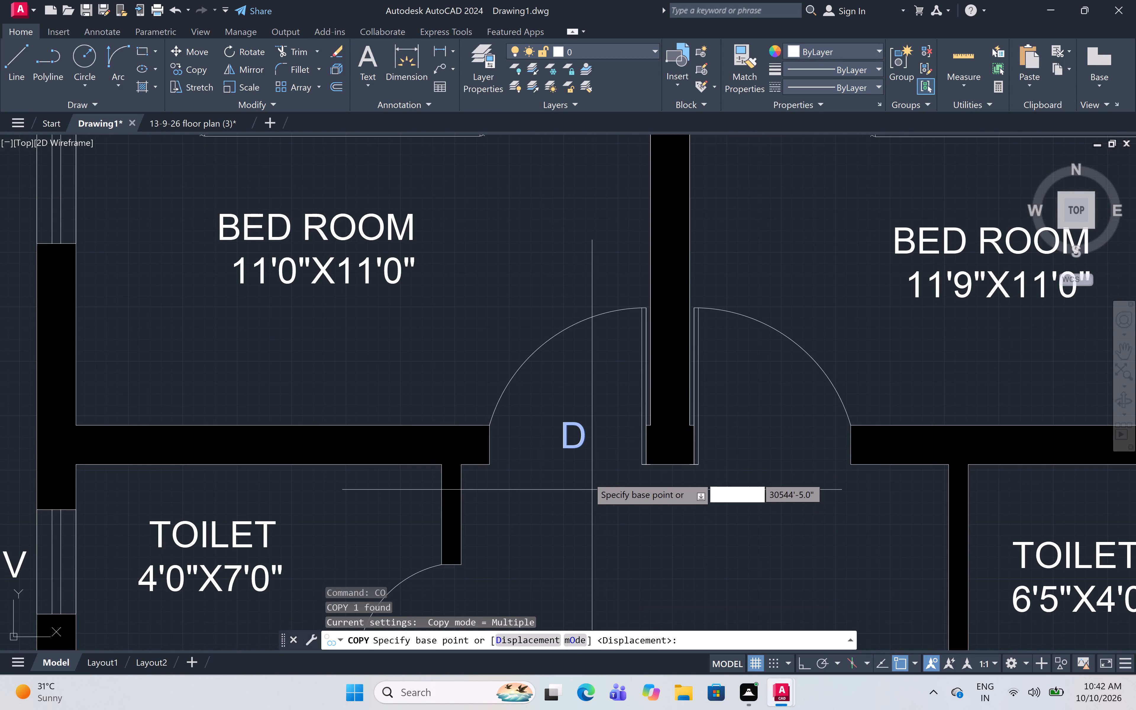
{"action": "left_click", "coordinate": [567, 425]}
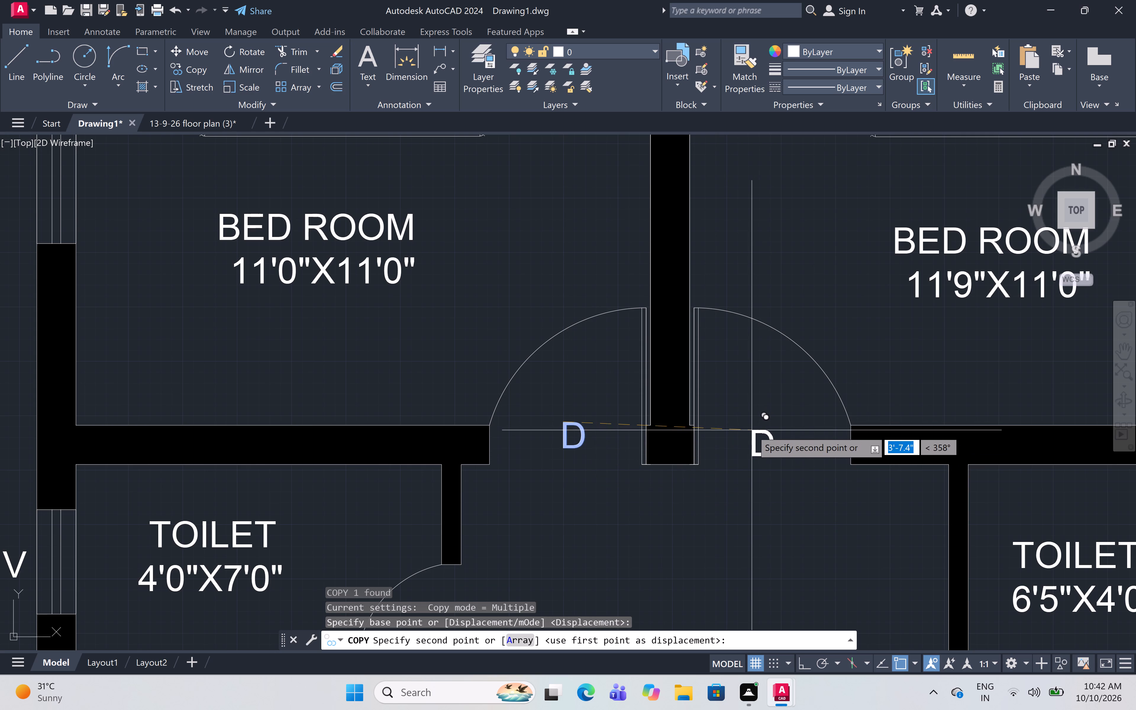
{"action": "left_click", "coordinate": [754, 432]}
{"action": "scroll", "coordinate": [635, 367], "scroll_direction": "down", "scroll_amount": 4}
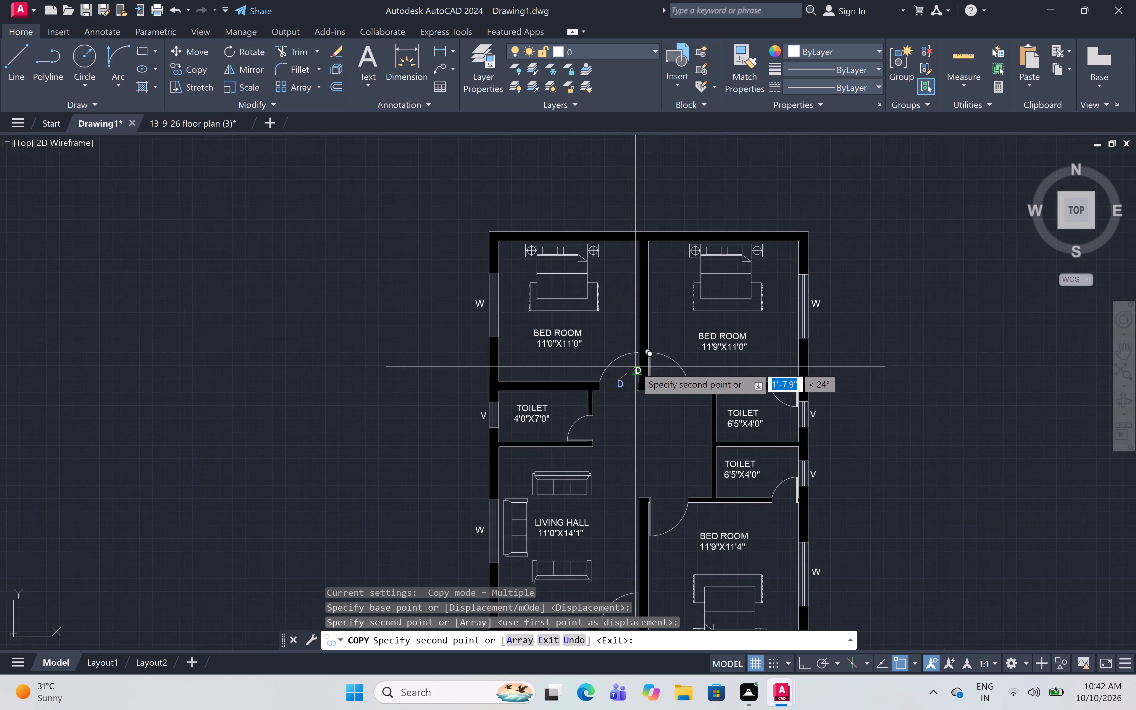
{"action": "scroll", "coordinate": [593, 408], "scroll_direction": "up", "scroll_amount": 5}
{"action": "scroll", "coordinate": [669, 389], "scroll_direction": "up", "scroll_amount": 1}
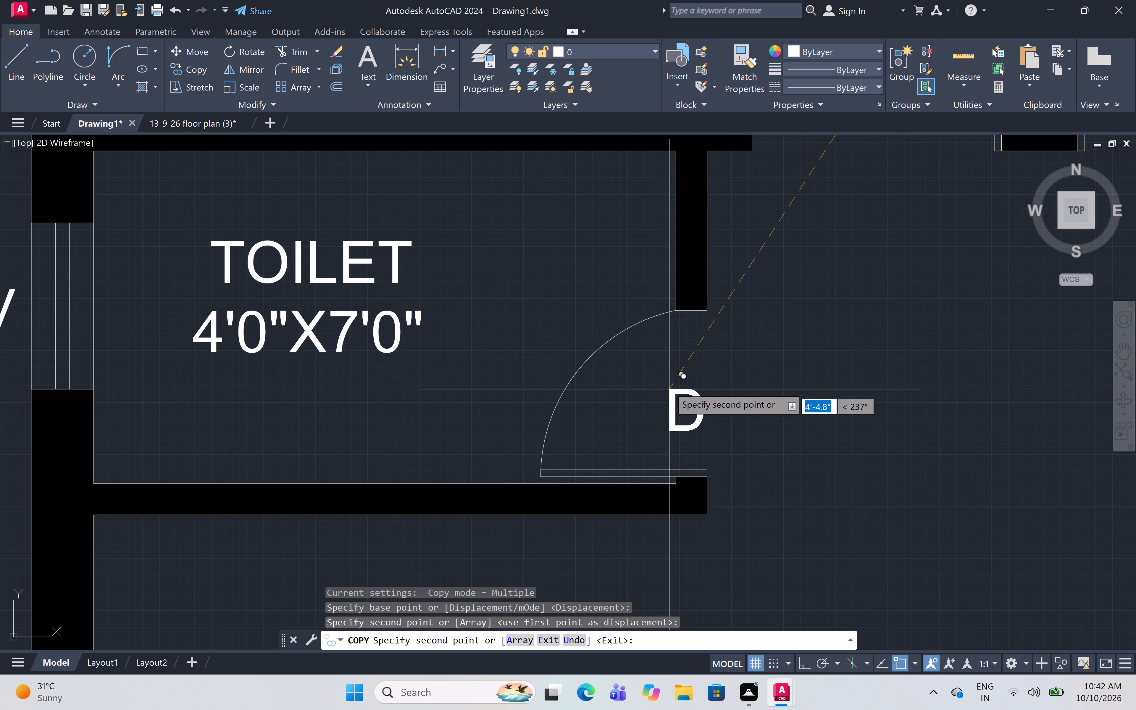
{"action": "left_click", "coordinate": [670, 378]}
Place further copies of the D label in the door openings of the two 6'5"X4'0" toilets.
{"action": "scroll", "coordinate": [728, 410], "scroll_direction": "down", "scroll_amount": 5}
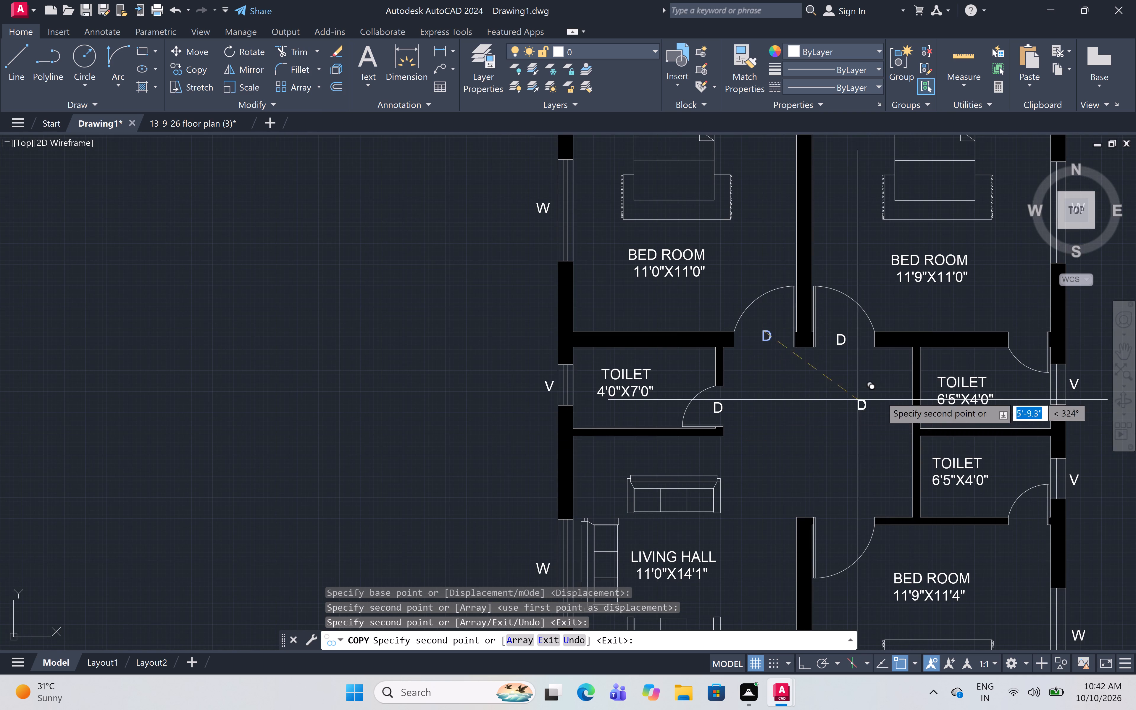
{"action": "middle_click_drag", "start_coordinate": [870, 421], "coordinate": [651, 482]}
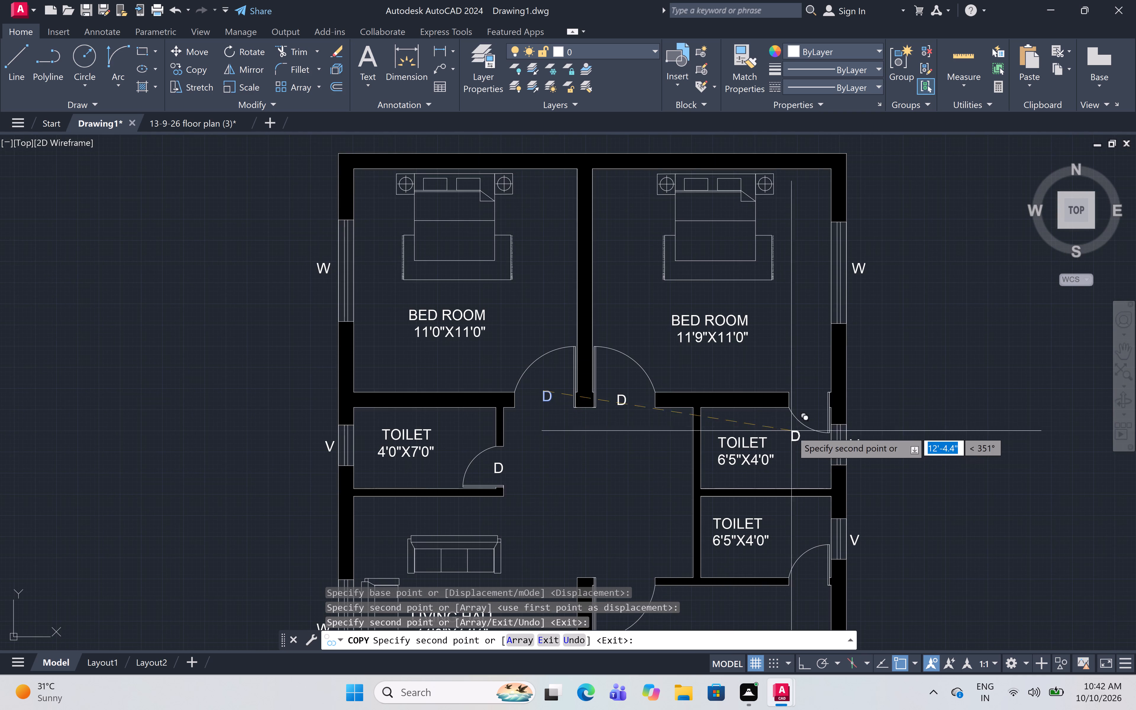
{"action": "scroll", "coordinate": [807, 412], "scroll_direction": "up", "scroll_amount": 3}
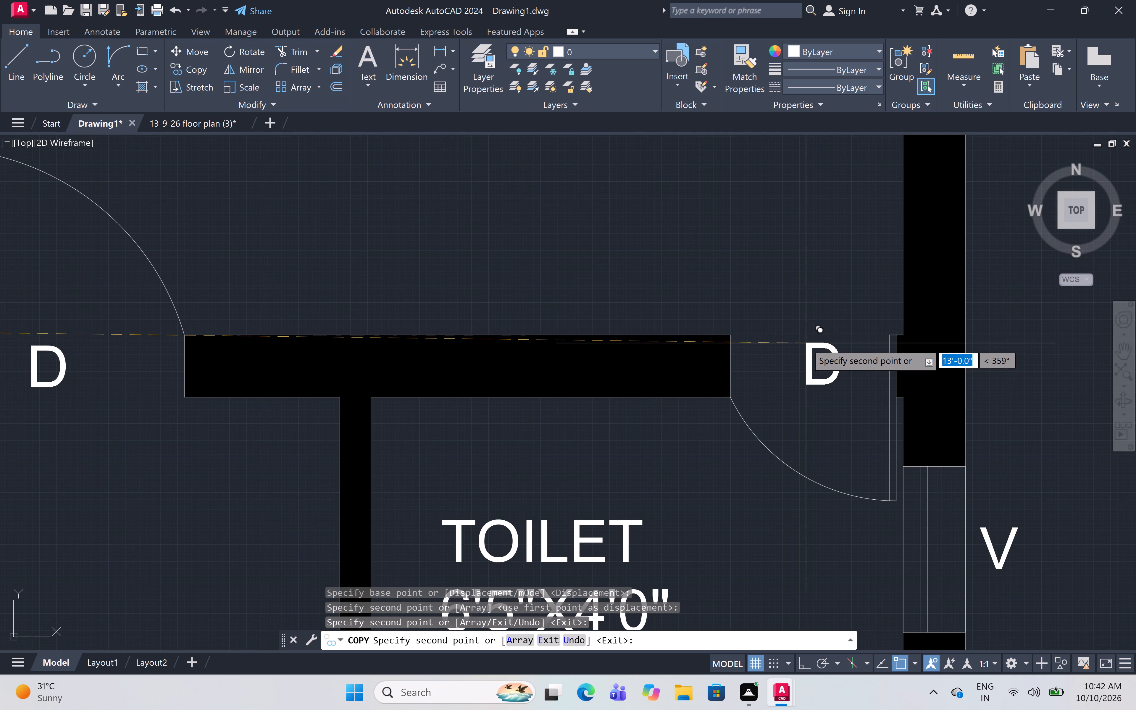
{"action": "left_click", "coordinate": [802, 342]}
{"action": "scroll", "coordinate": [788, 273], "scroll_direction": "down", "scroll_amount": 4}
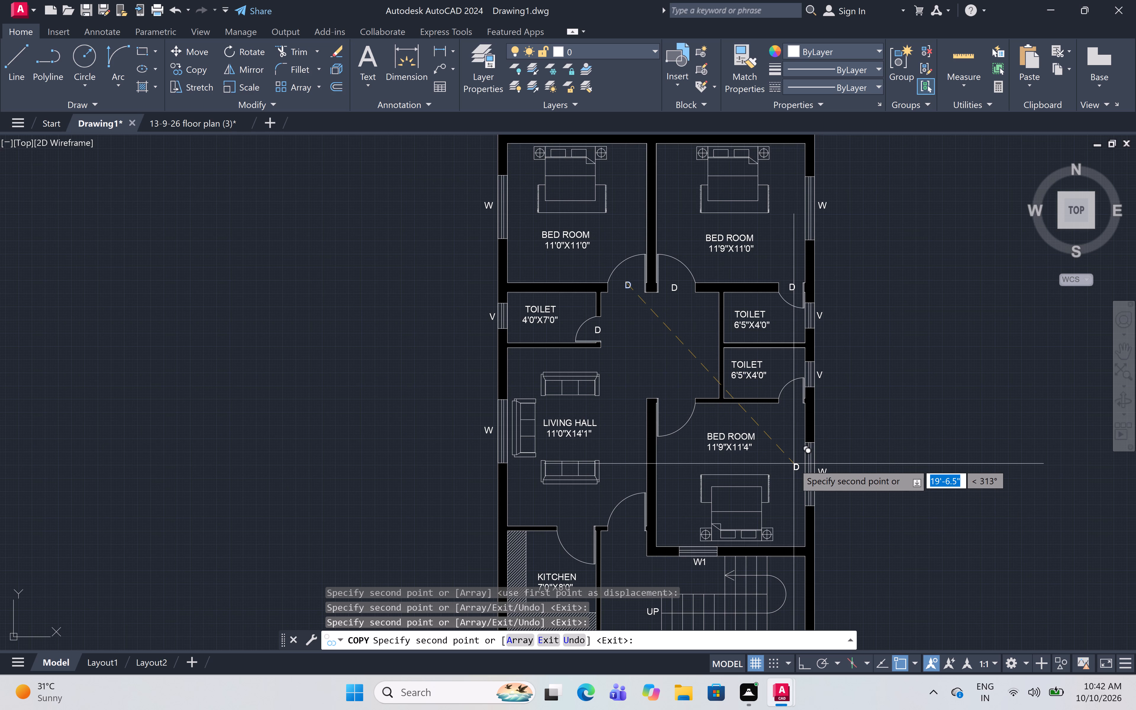
{"action": "scroll", "coordinate": [779, 428], "scroll_direction": "up", "scroll_amount": 4}
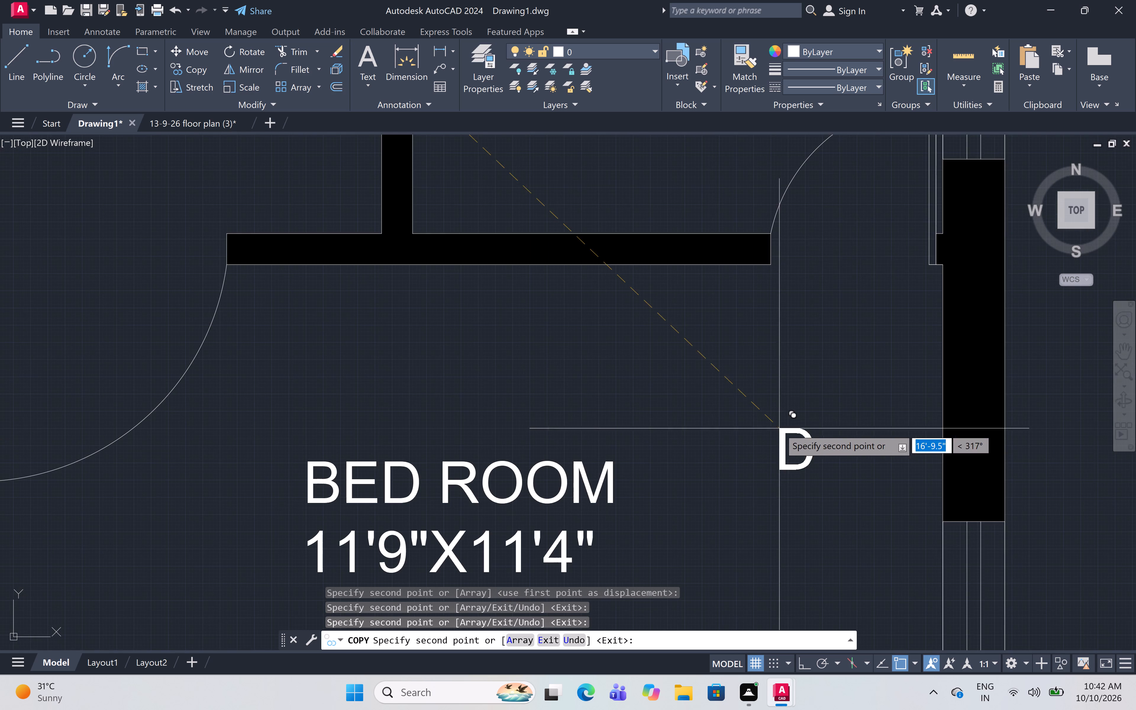
{"action": "middle_click_drag", "start_coordinate": [869, 227], "coordinate": [833, 317]}
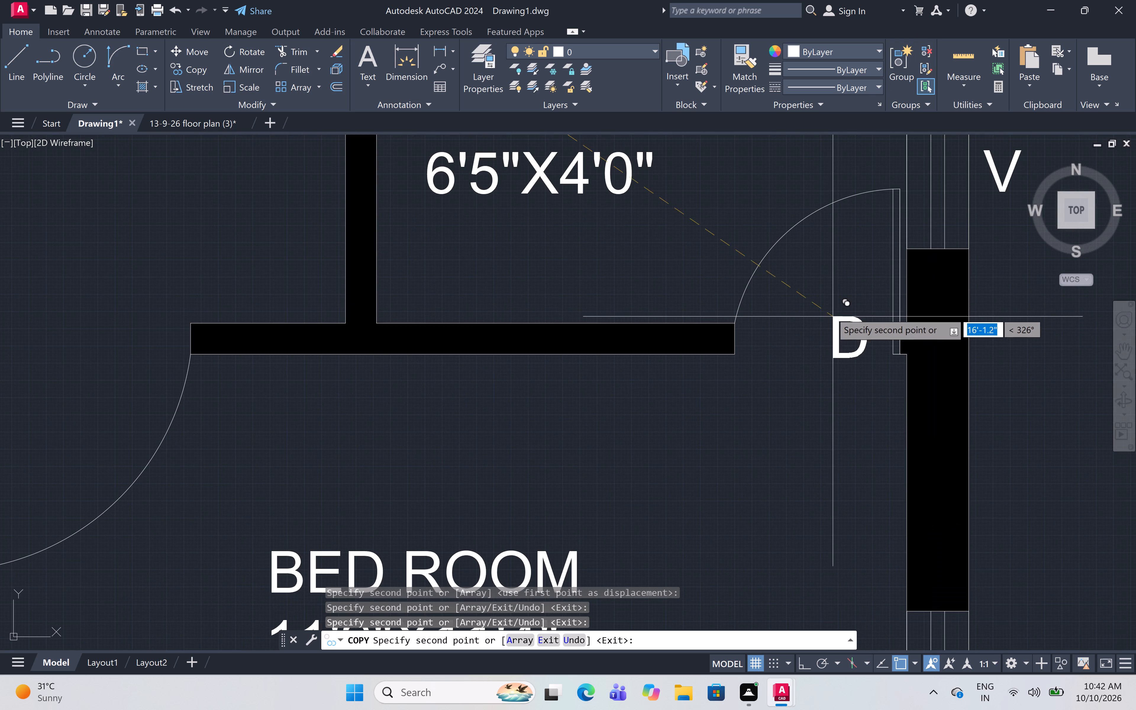
{"action": "left_click", "coordinate": [806, 312]}
Place copies of the D label in the 11'9"X11'4" bedroom's door opening and the living hall's entrance door opening.
{"action": "scroll", "coordinate": [810, 298], "scroll_direction": "down", "scroll_amount": 6}
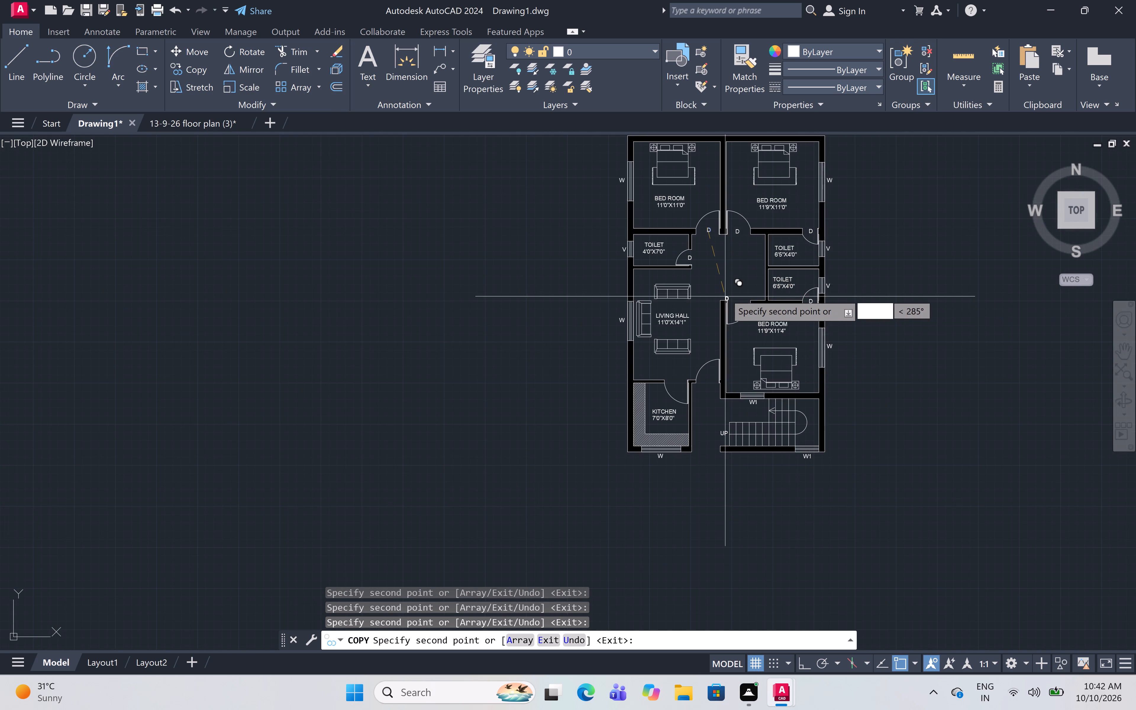
{"action": "scroll", "coordinate": [725, 292], "scroll_direction": "up", "scroll_amount": 5}
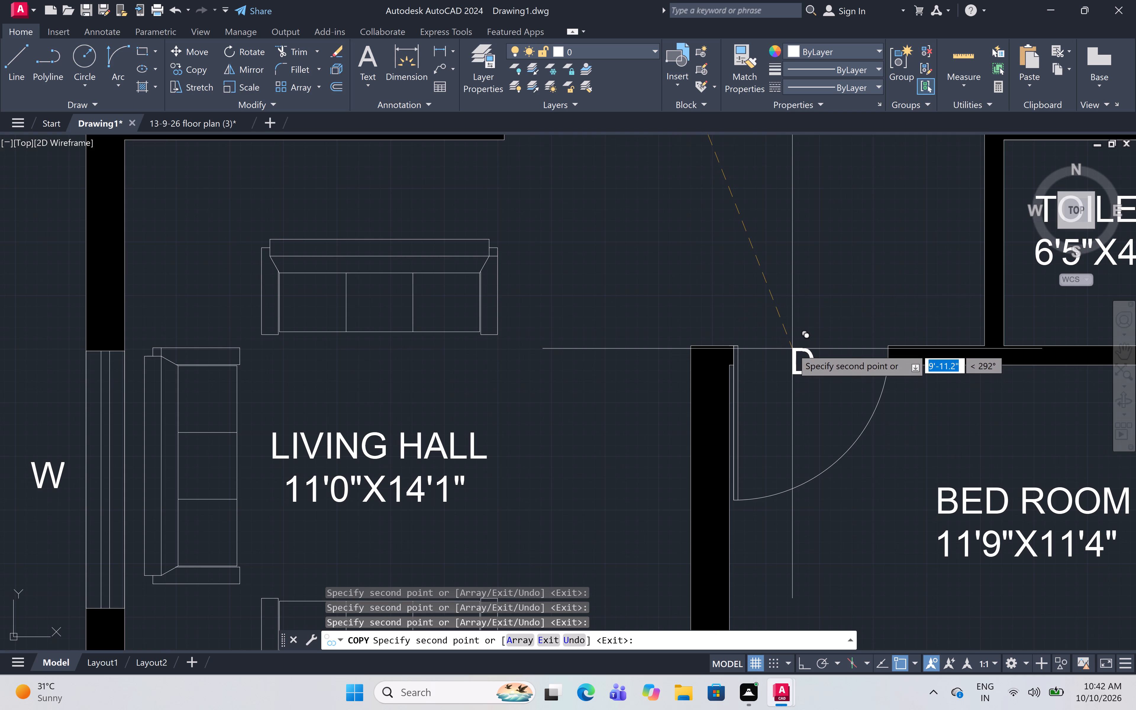
{"action": "left_click", "coordinate": [793, 348]}
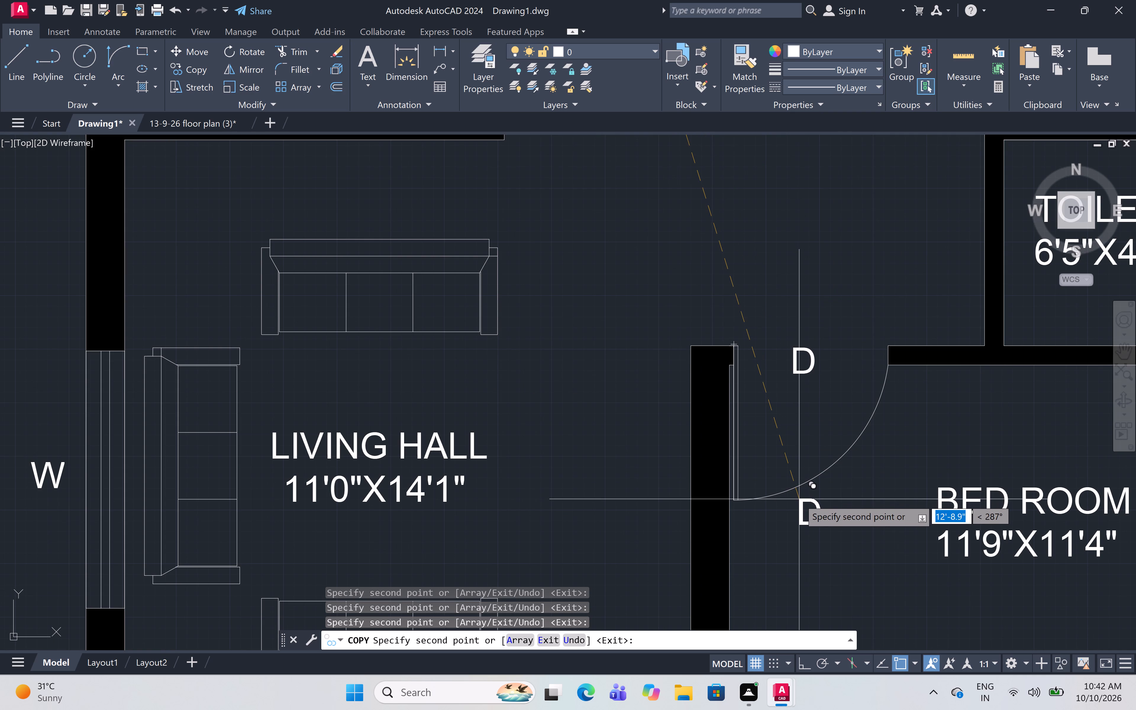
{"action": "scroll", "coordinate": [782, 507], "scroll_direction": "down", "scroll_amount": 4}
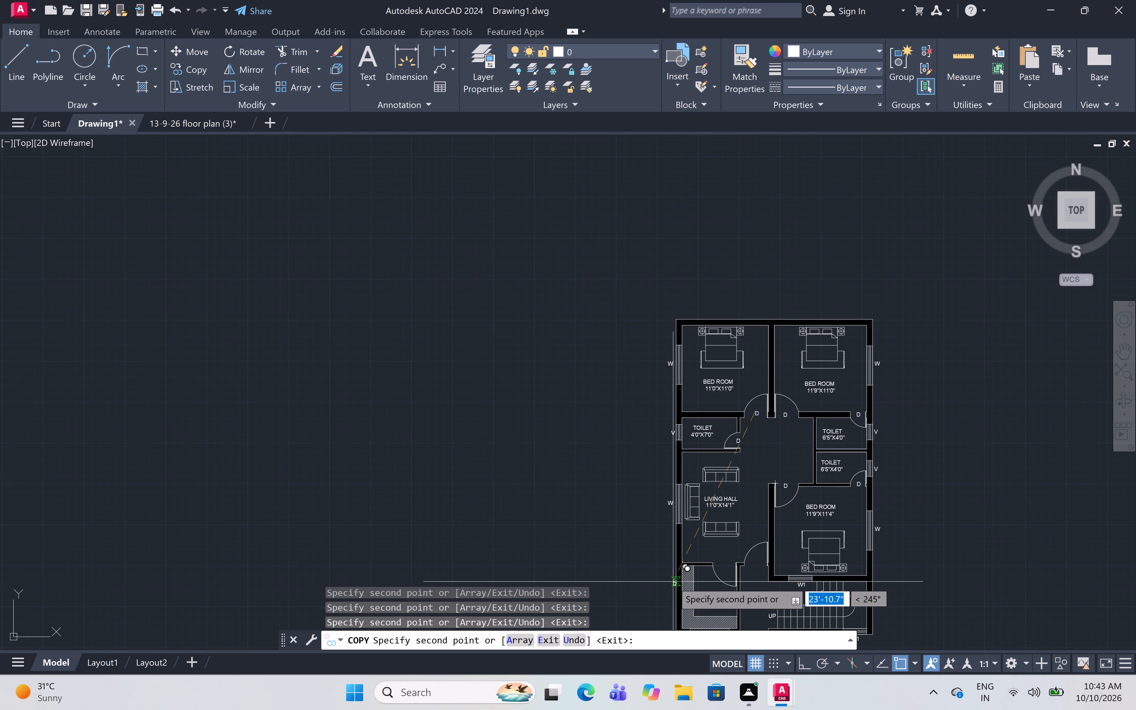
{"action": "scroll", "coordinate": [743, 582], "scroll_direction": "up", "scroll_amount": 4}
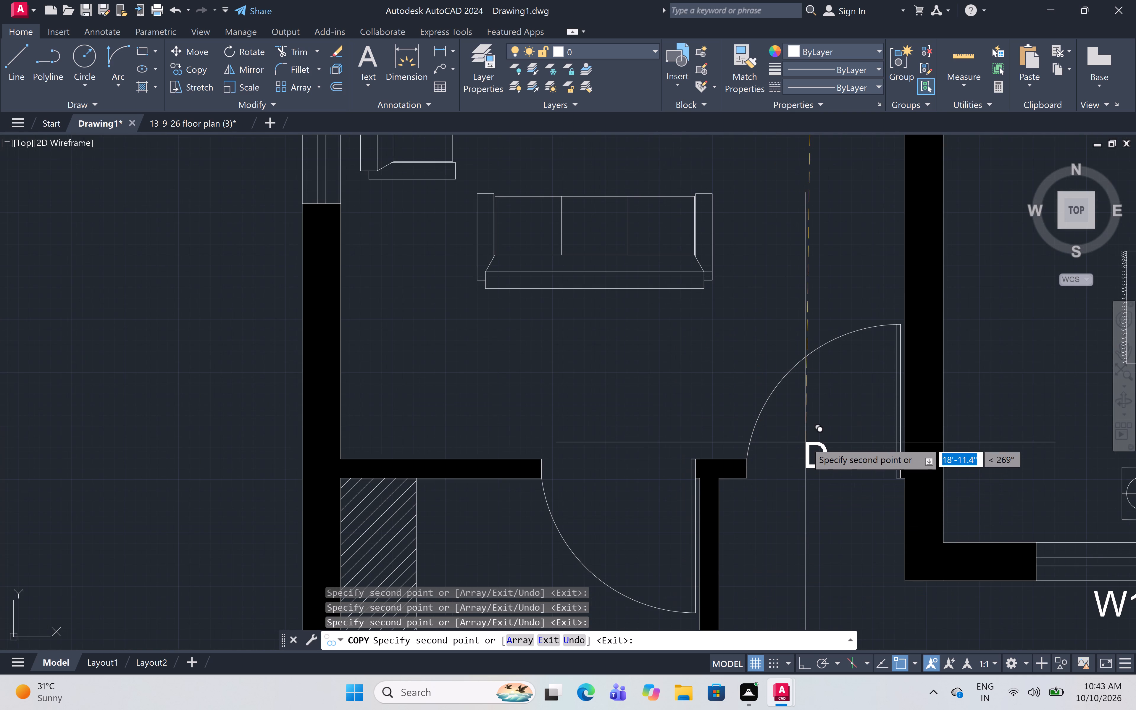
{"action": "scroll", "coordinate": [810, 471], "scroll_direction": "up", "scroll_amount": 2}
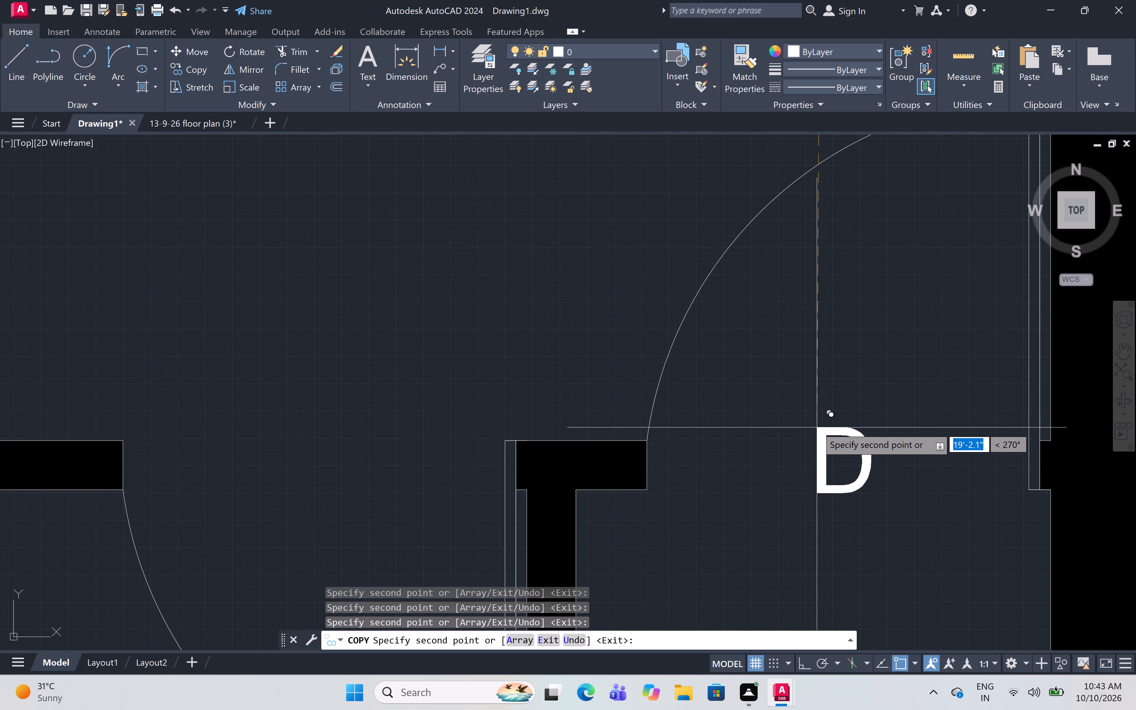
{"action": "left_click", "coordinate": [816, 425]}
Place a last copy of the D label in the kitchen's door opening and finish copying.
{"action": "scroll", "coordinate": [727, 380], "scroll_direction": "down", "scroll_amount": 5}
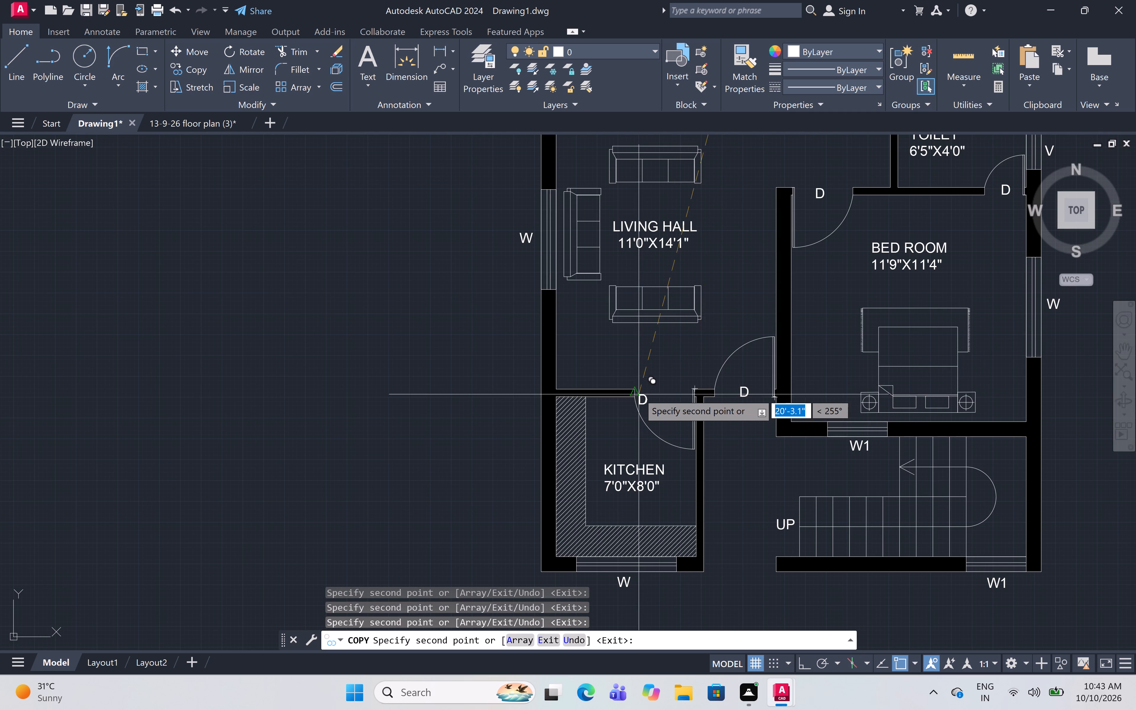
{"action": "scroll", "coordinate": [665, 395], "scroll_direction": "up", "scroll_amount": 4}
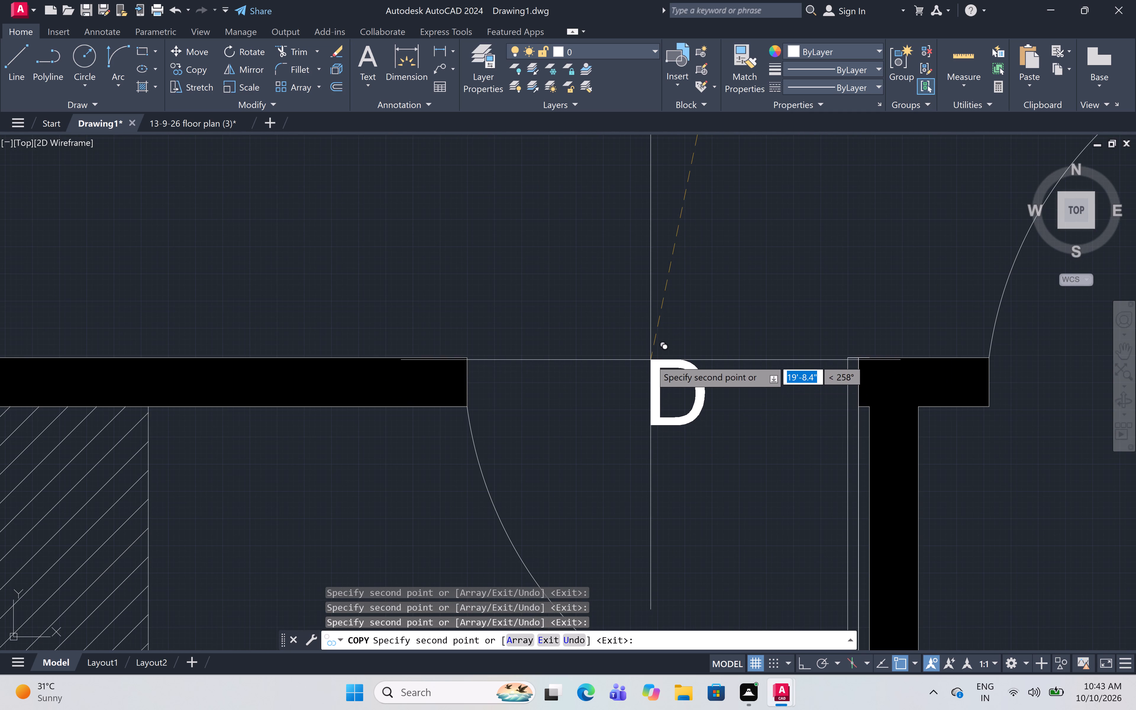
{"action": "left_click", "coordinate": [651, 357]}
{"action": "scroll", "coordinate": [592, 332], "scroll_direction": "down", "scroll_amount": 4}
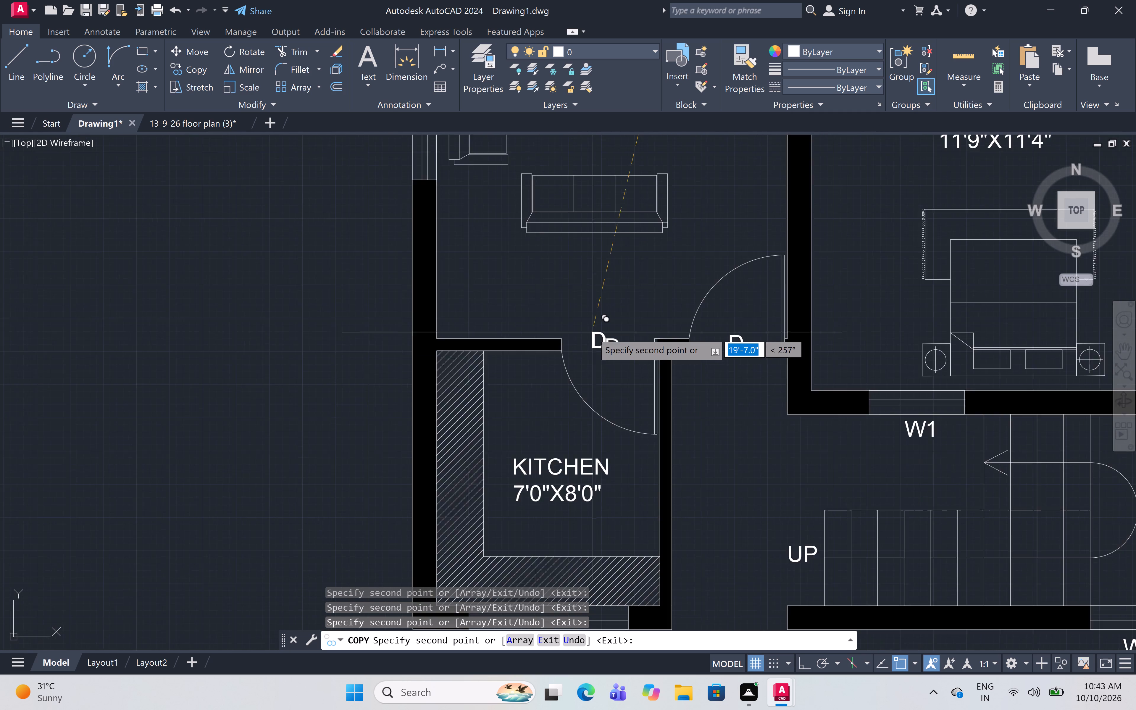
{"action": "scroll", "coordinate": [592, 333], "scroll_direction": "down", "scroll_amount": 2}
{"action": "scroll", "coordinate": [627, 417], "scroll_direction": "up", "scroll_amount": 4}
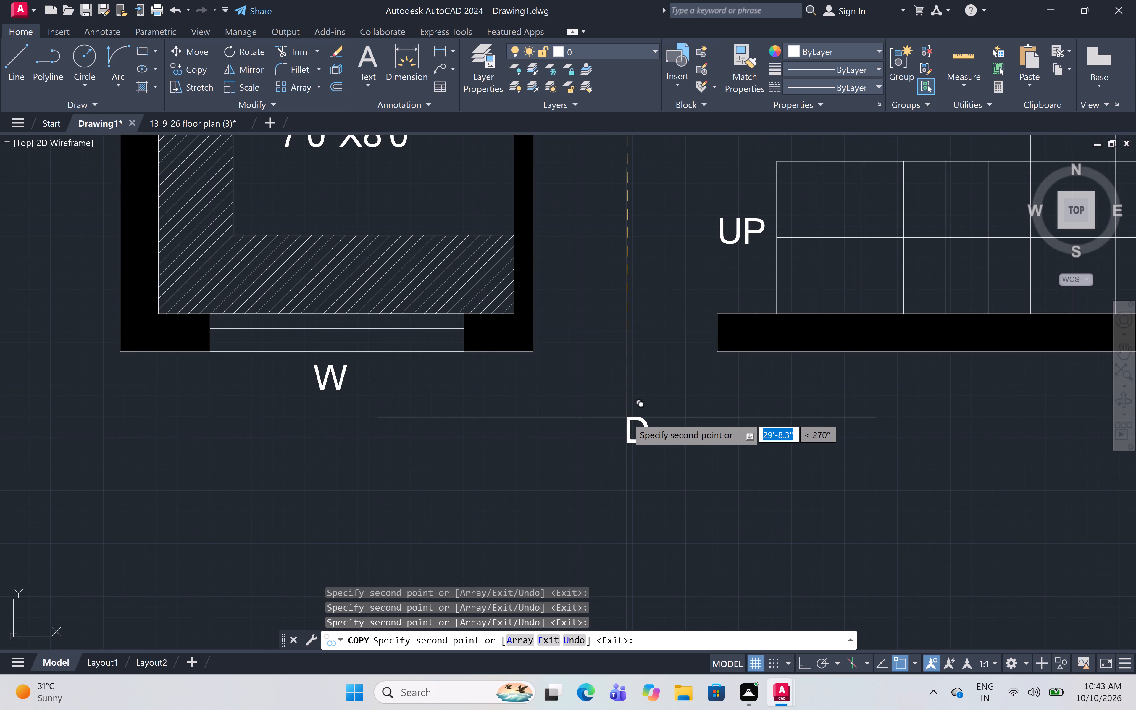
{"action": "key", "text": "Escape"}
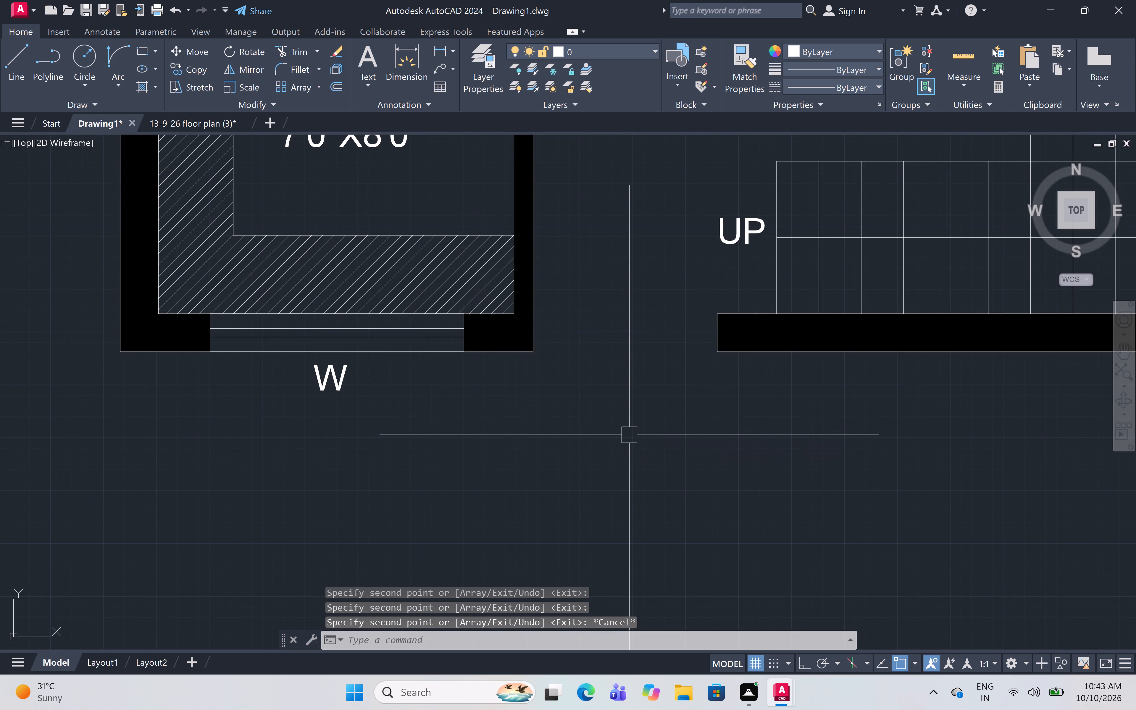
Draw a guide line across the bottom entrance opening and, from its midpoint, a line about 2'-4" slanting outward toward the kitchen side.
{"action": "type", "text": "L"}
{"action": "key", "text": "space"}
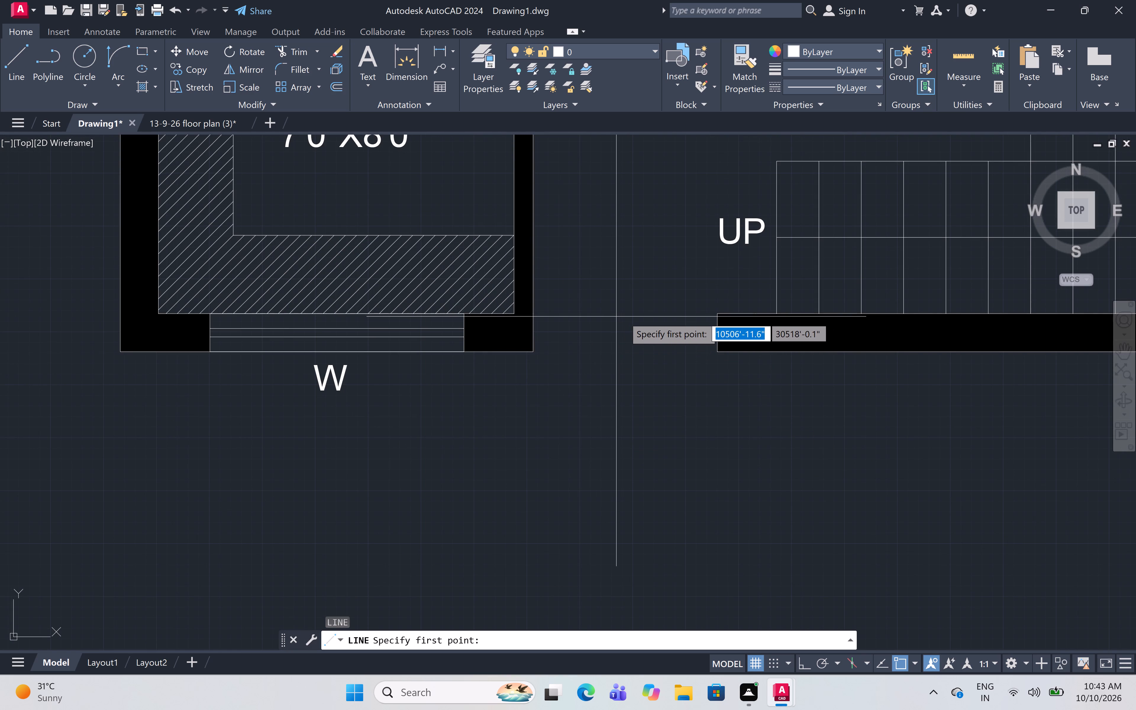
{"action": "left_click", "coordinate": [714, 314]}
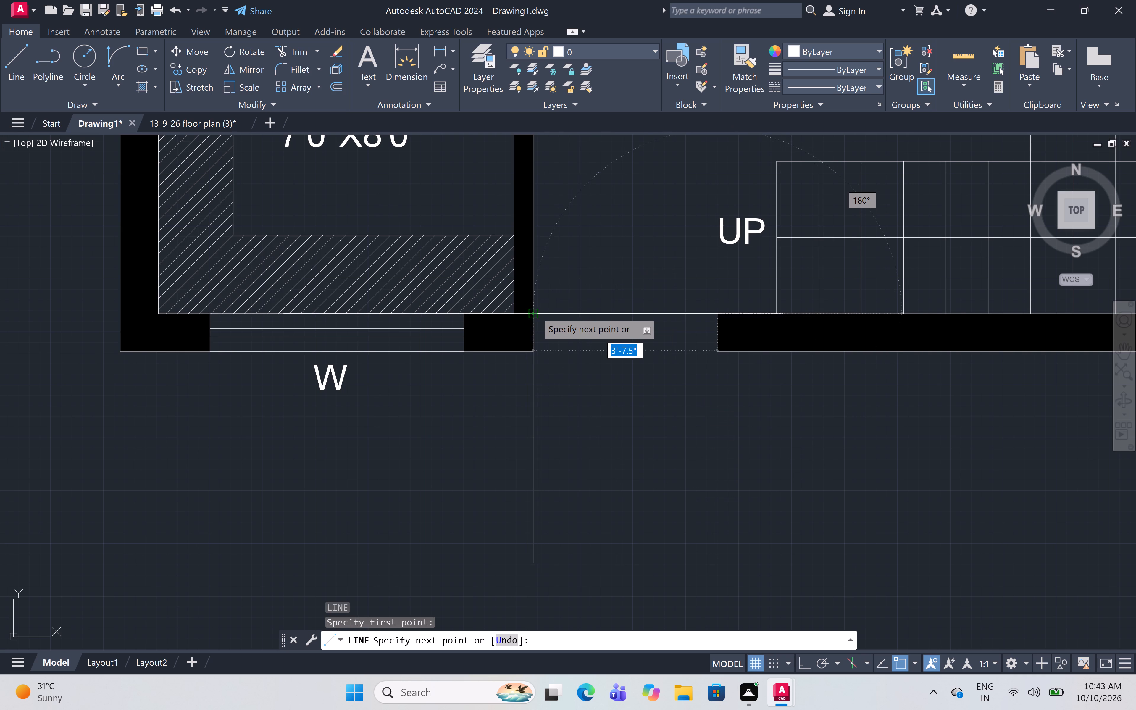
{"action": "left_click", "coordinate": [535, 311]}
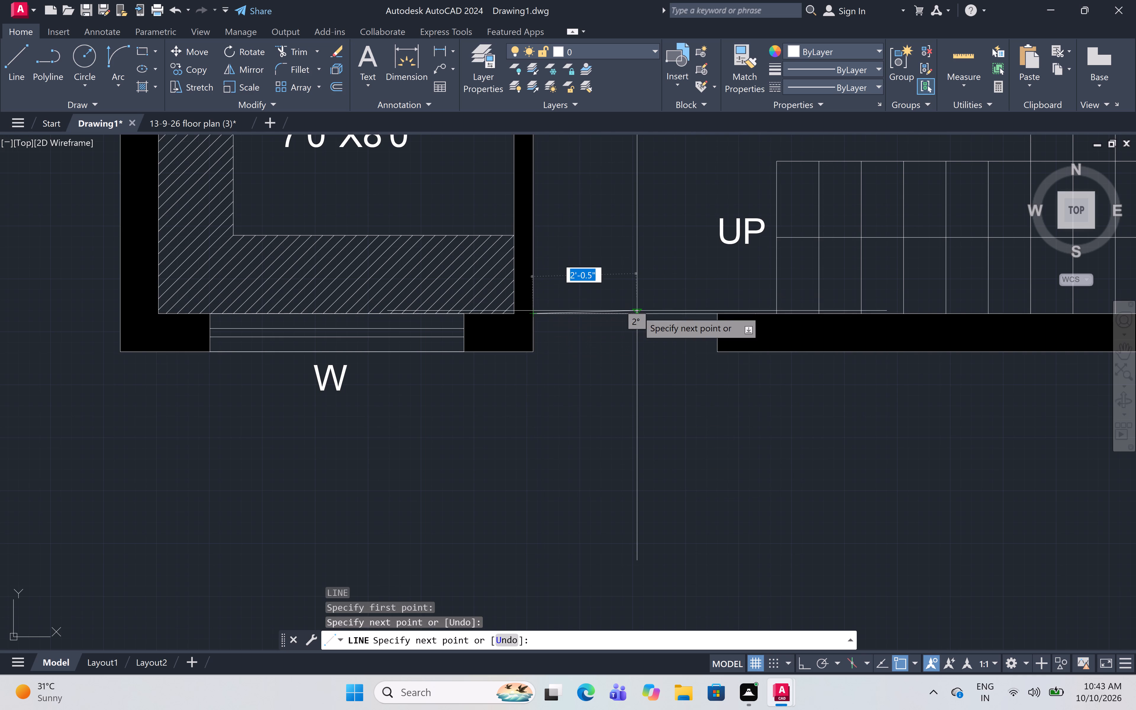
{"action": "key", "text": "F8"}
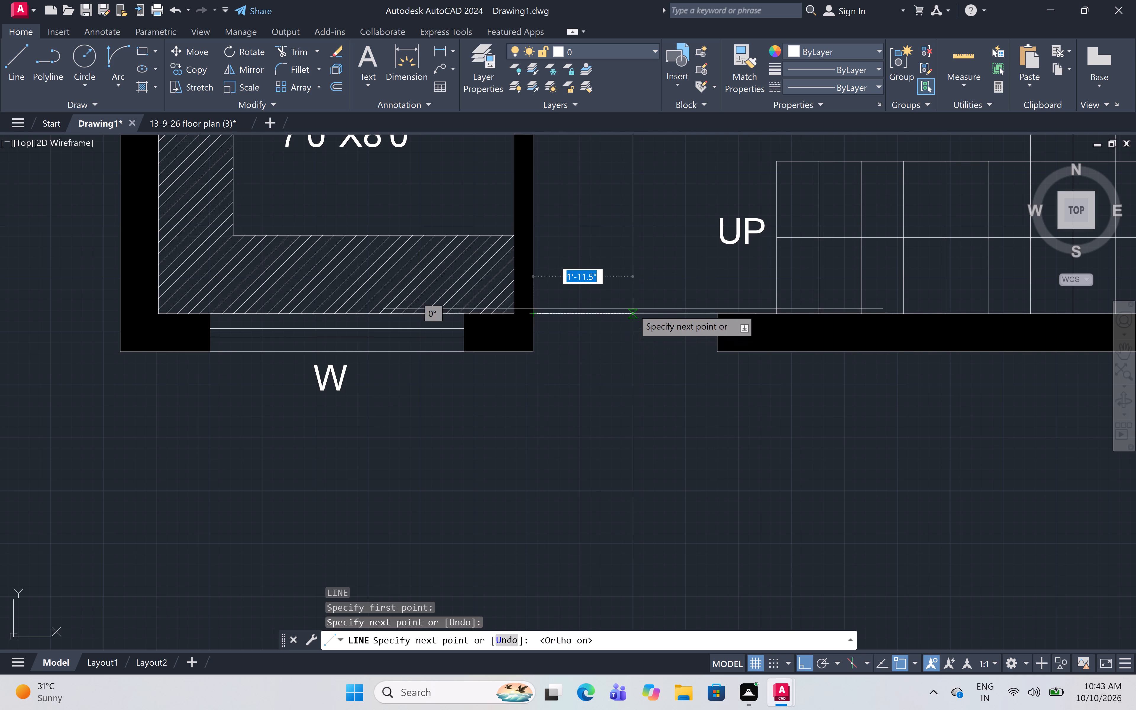
{"action": "left_click", "coordinate": [628, 315]}
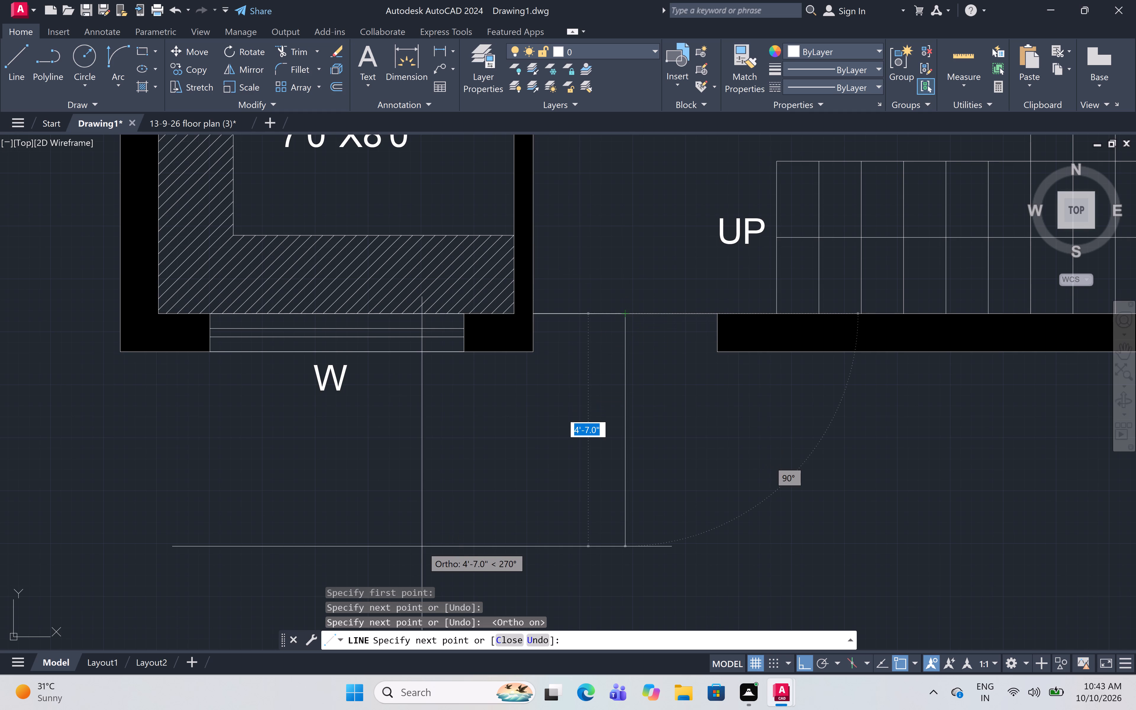
{"action": "key", "text": "F8"}
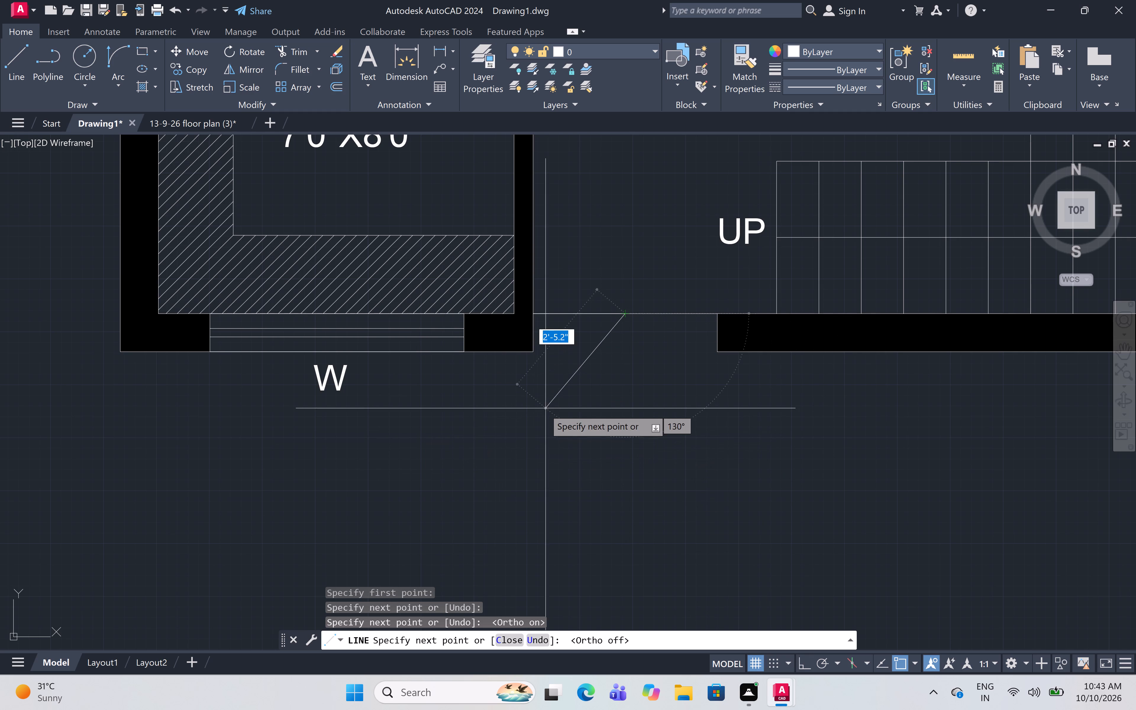
{"action": "left_click", "coordinate": [526, 379]}
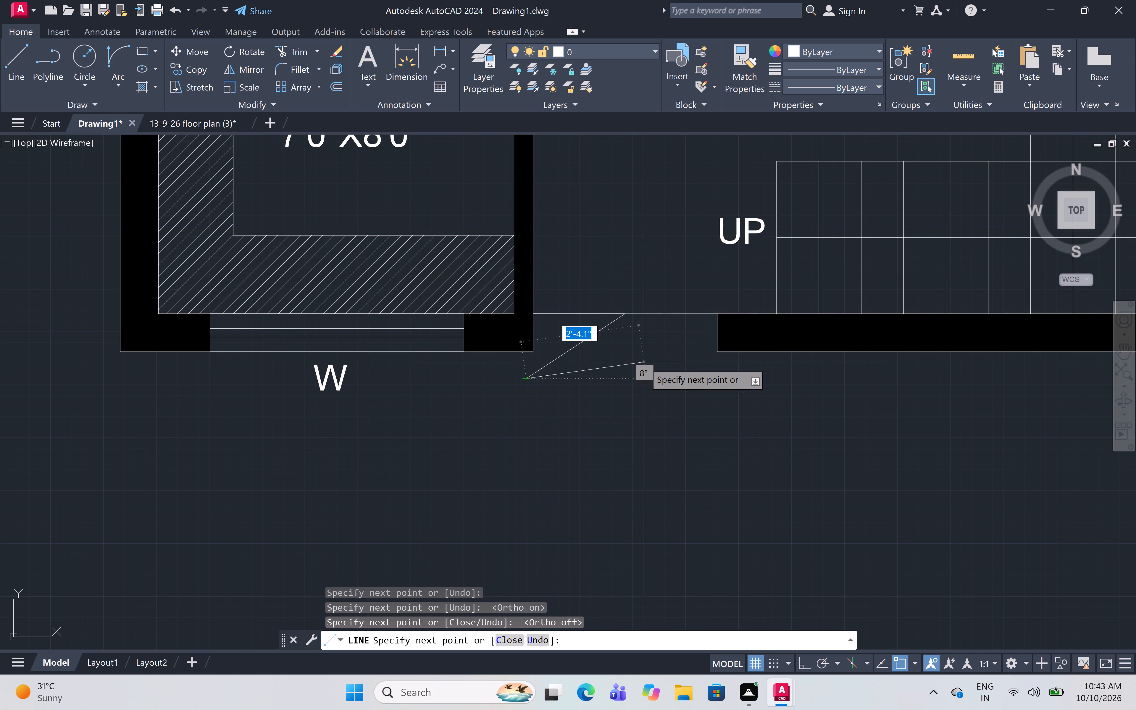
{"action": "key", "text": "Escape"}
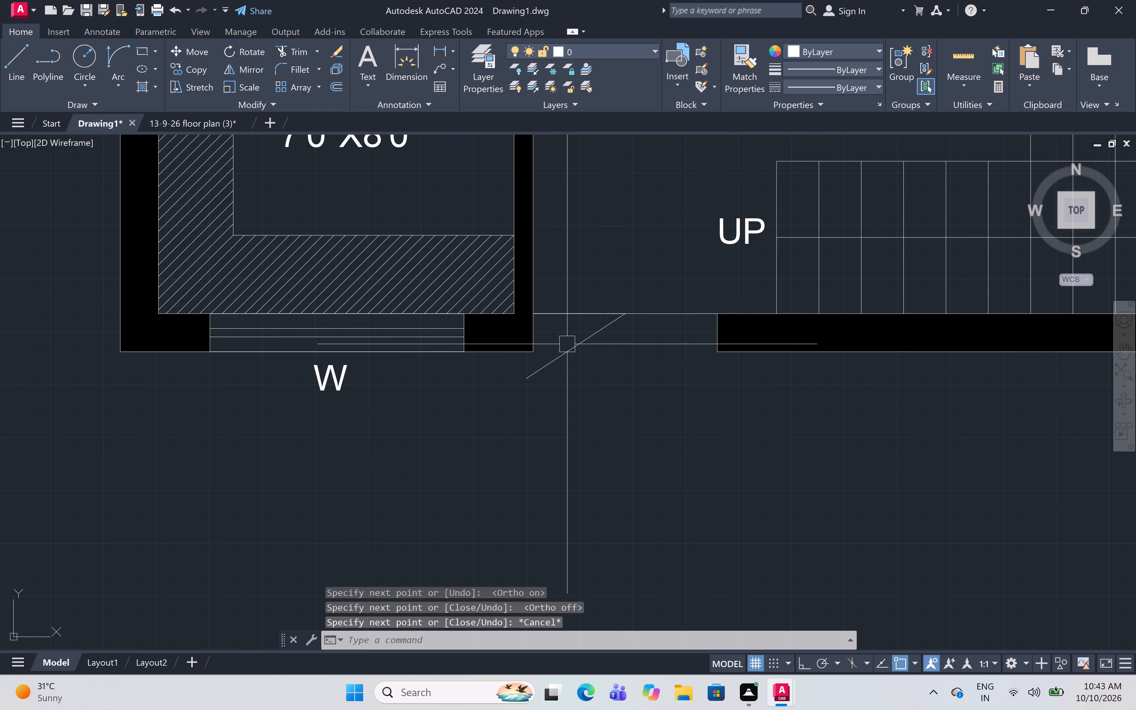
Mirror the slanted line about a vertical axis through the guide line's midpoint, keeping the original.
{"action": "left_click", "coordinate": [569, 346]}
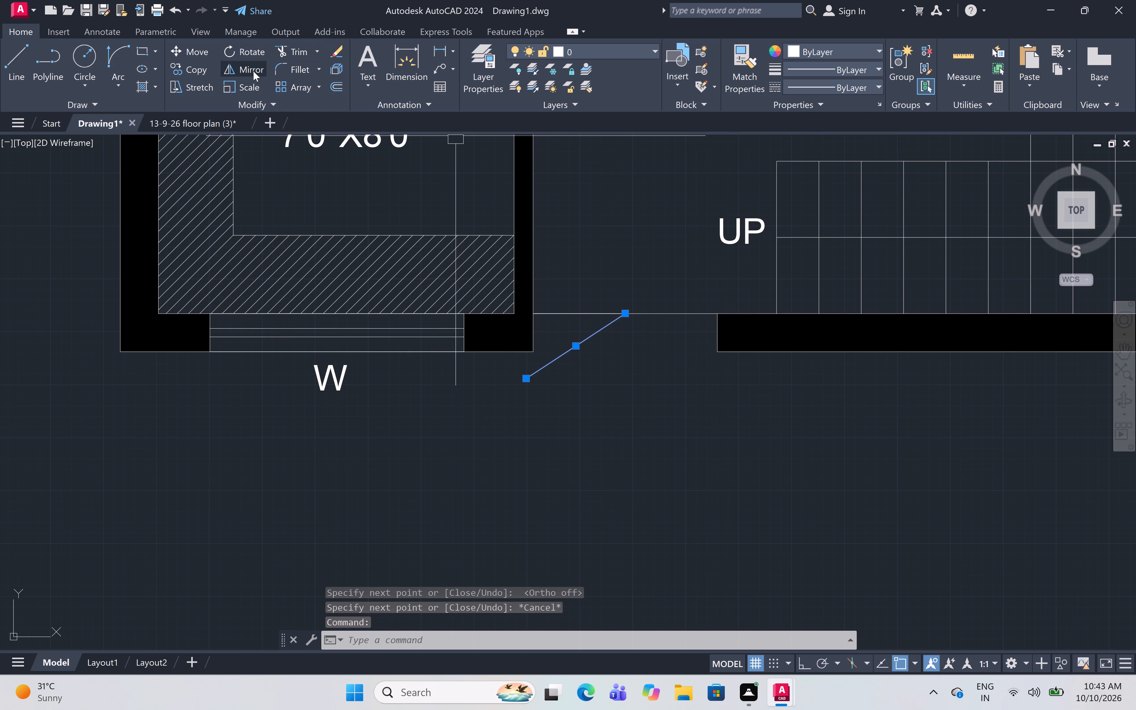
{"action": "left_click", "coordinate": [252, 66]}
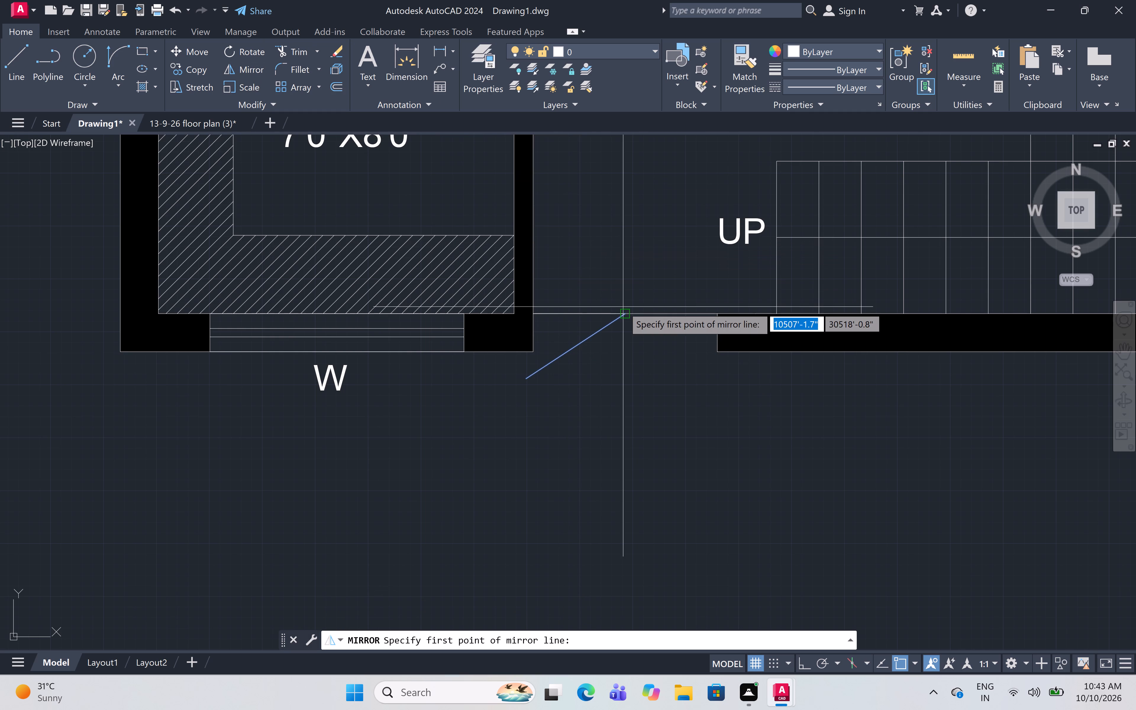
{"action": "left_click", "coordinate": [627, 311]}
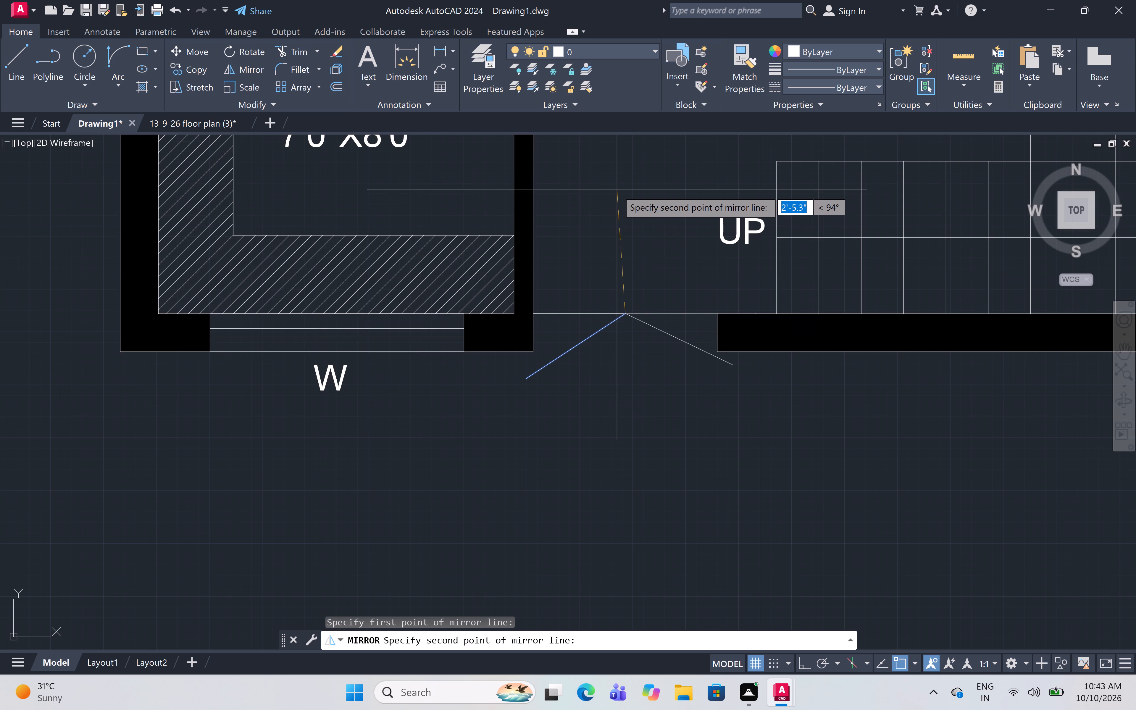
{"action": "key", "text": "F8"}
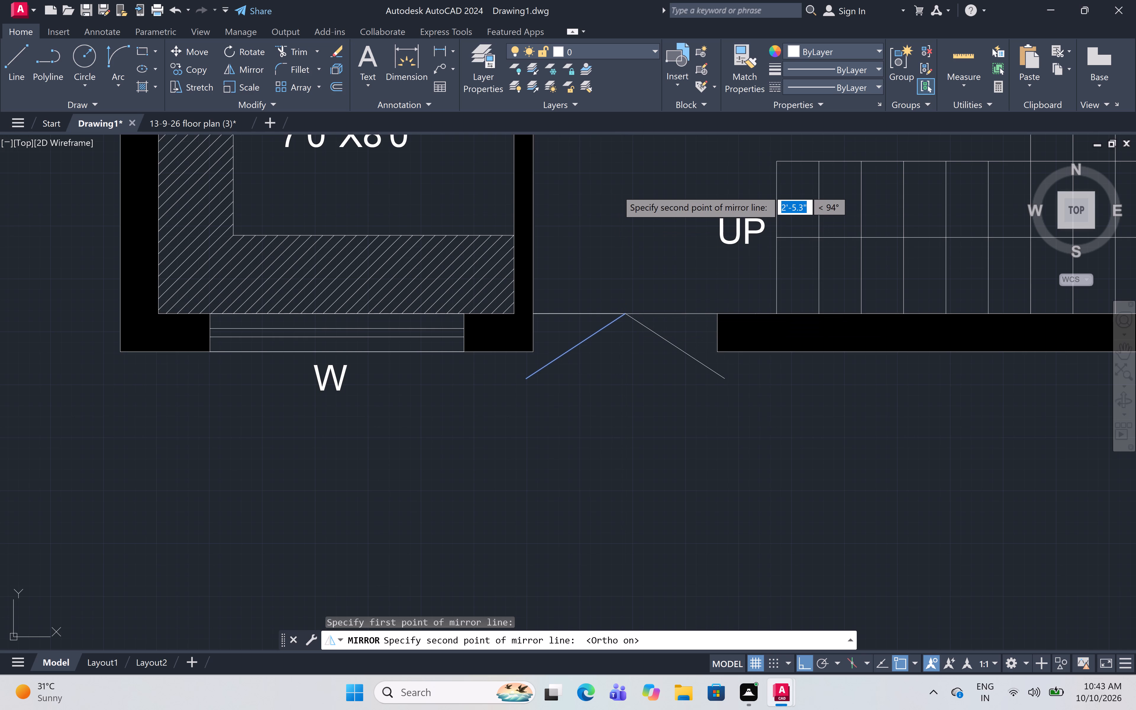
{"action": "left_click", "coordinate": [619, 201]}
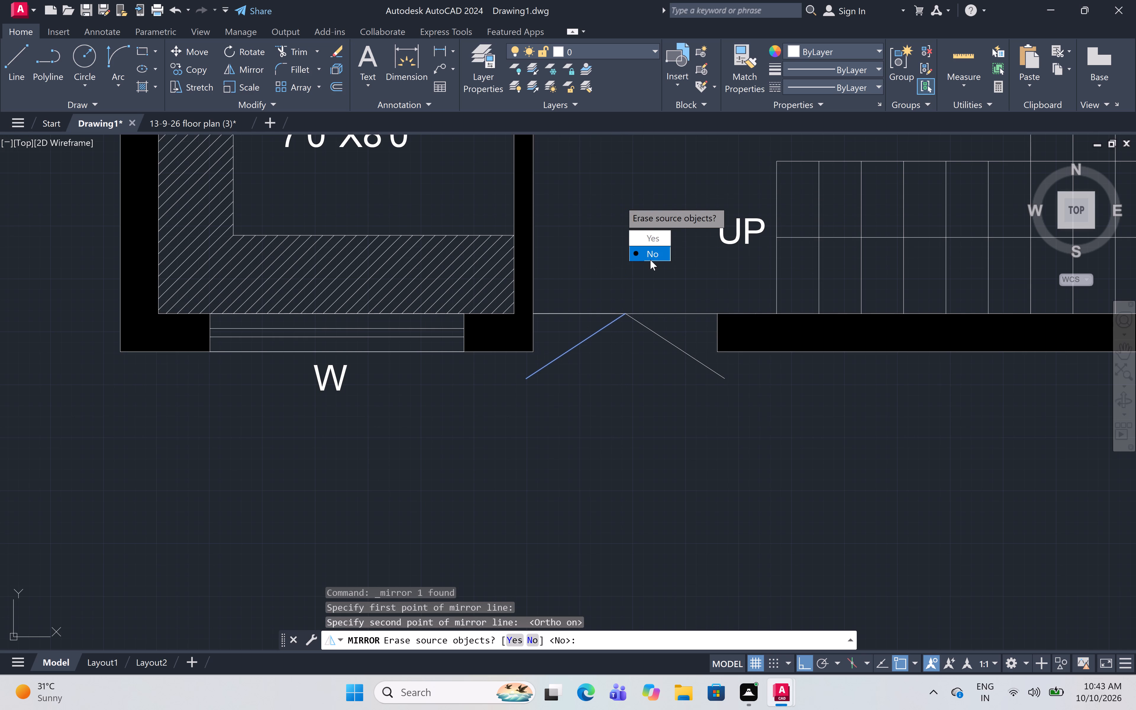
{"action": "left_click_drag", "start_coordinate": [650, 259], "coordinate": [619, 201]}
Close the entrance arrow with a horizontal base line about 4' long between the outer ends of the slanted lines.
{"action": "key", "text": "l"}
{"action": "key", "text": "space"}
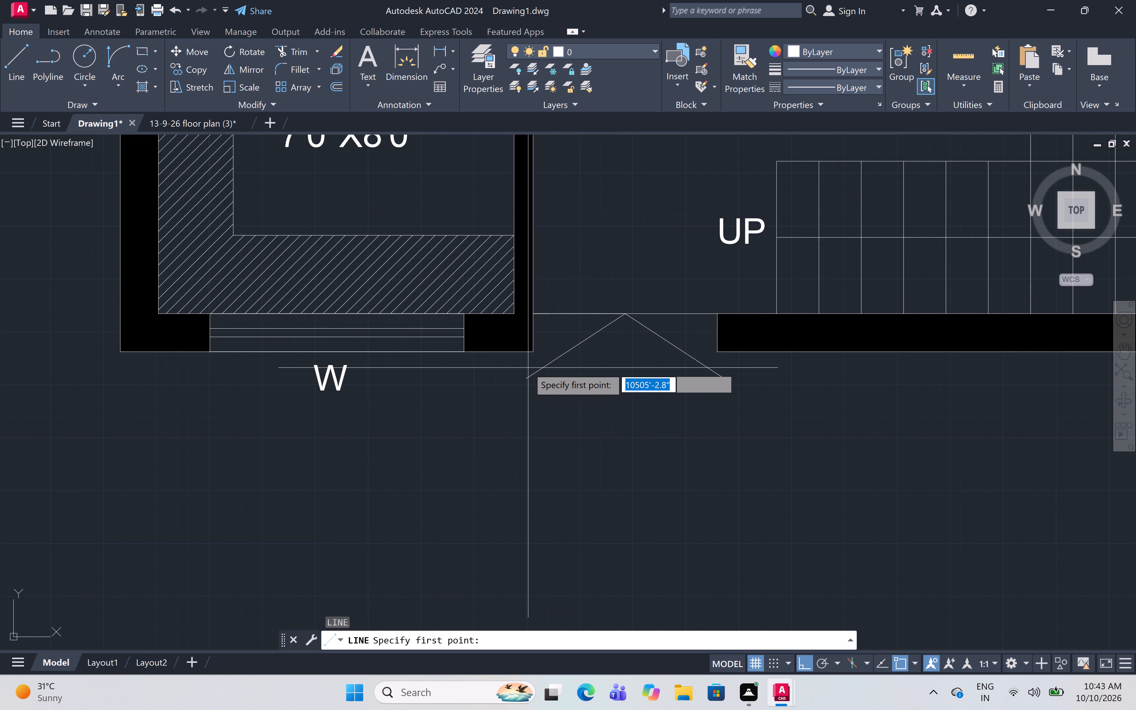
{"action": "left_click", "coordinate": [524, 375]}
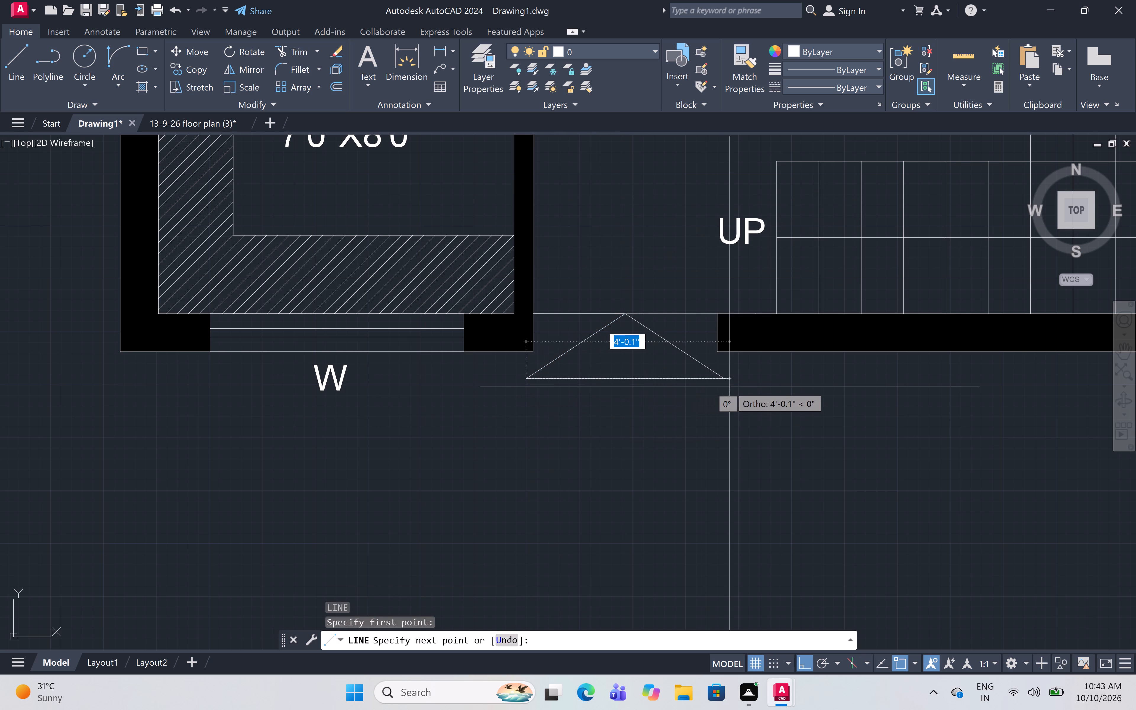
{"action": "left_click", "coordinate": [722, 378]}
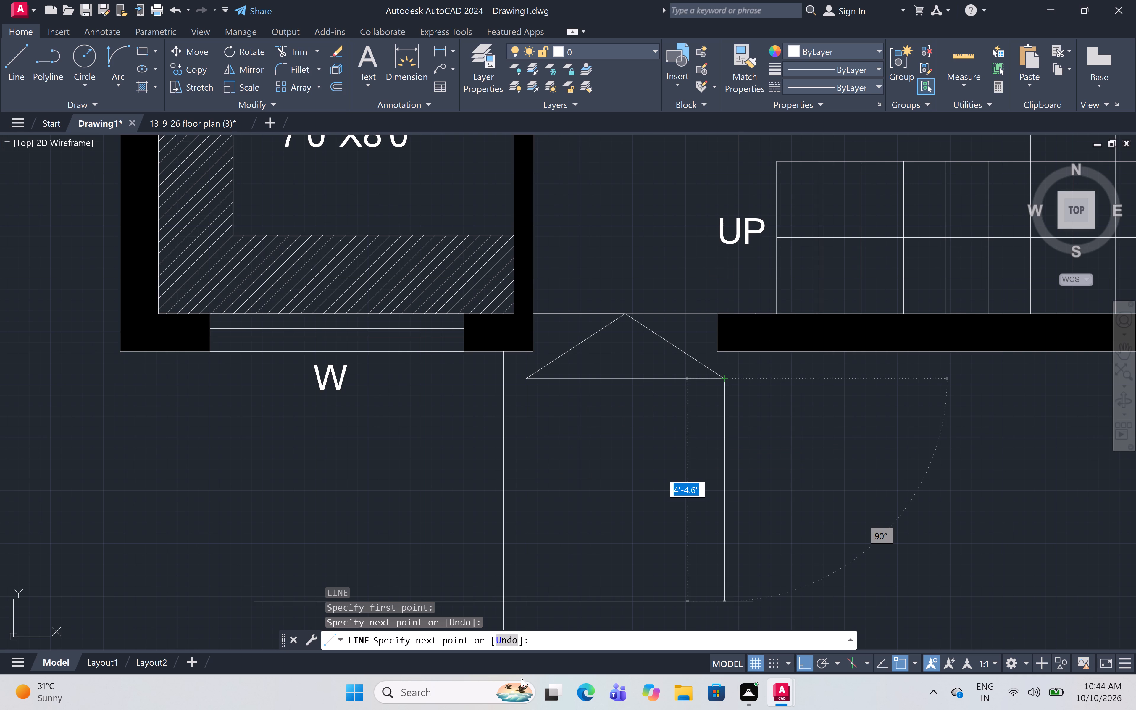
{"action": "key", "text": "Escape"}
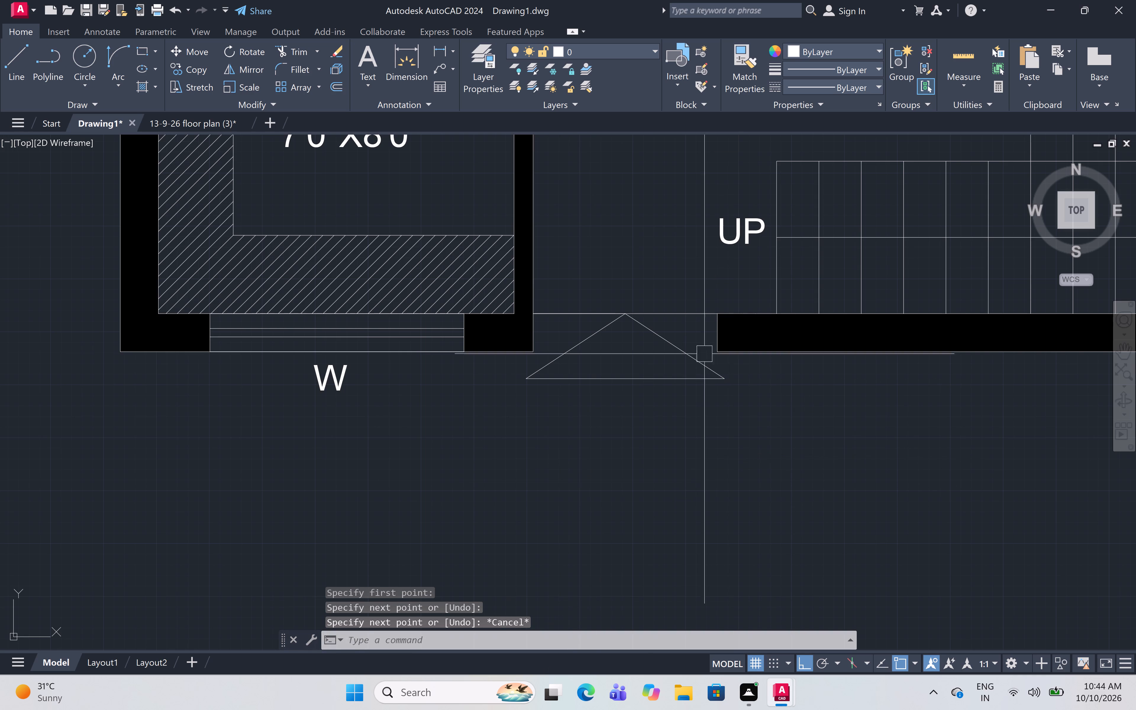
Trim away the horizontal guide line across the entrance opening on both sides of the arrow's apex.
{"action": "type", "text": "TR"}
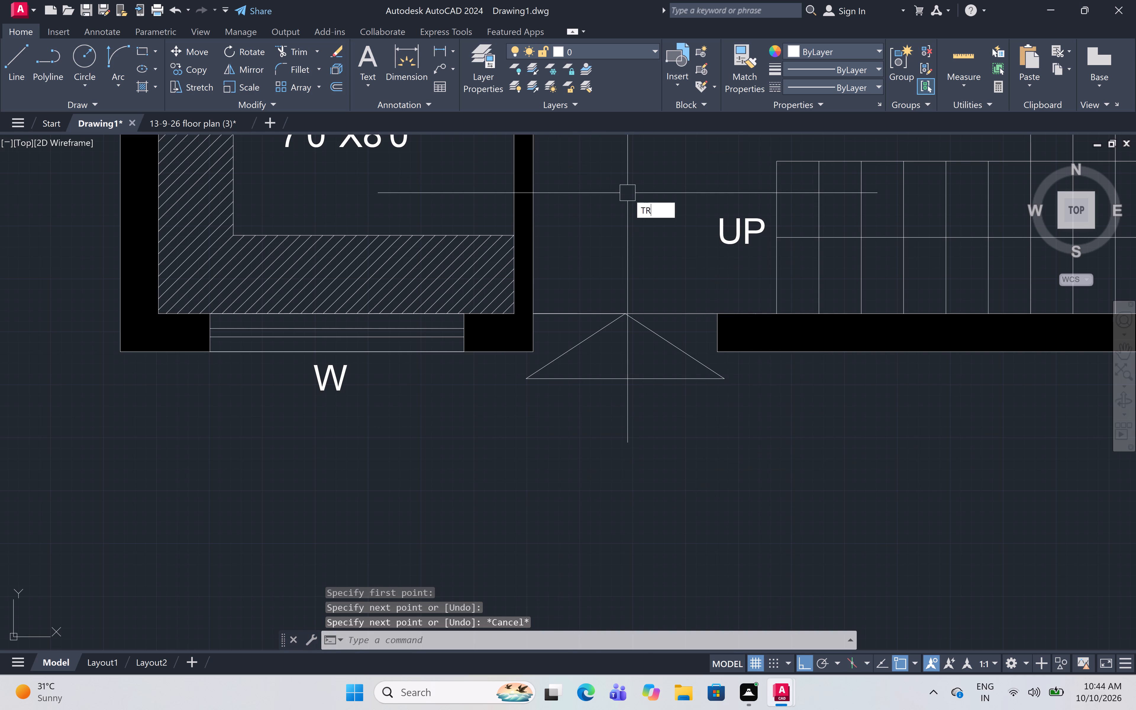
{"action": "key", "text": "space"}
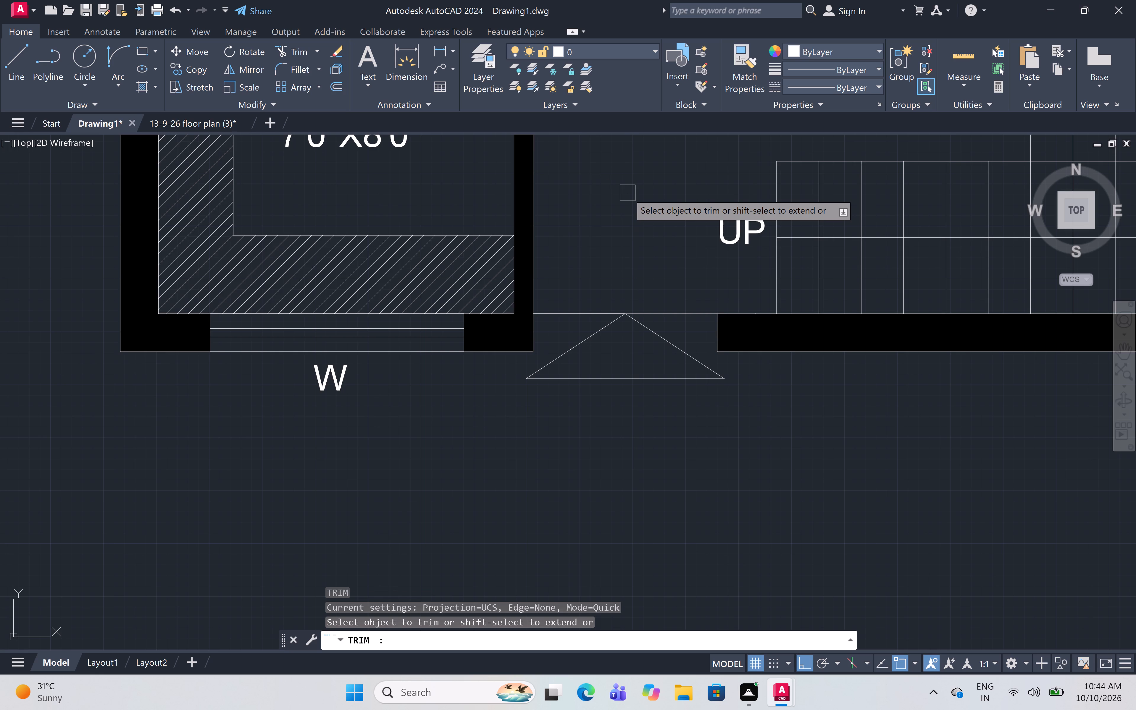
{"action": "double_click", "coordinate": [561, 313]}
{"action": "left_click", "coordinate": [569, 311]}
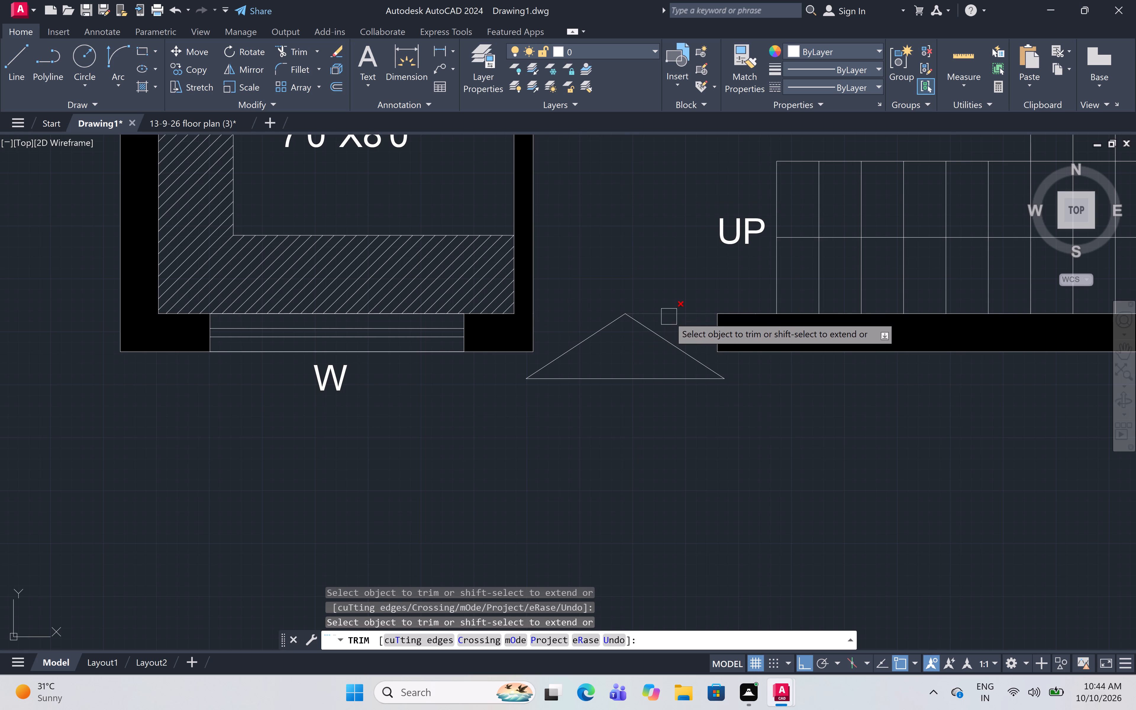
{"action": "left_click", "coordinate": [669, 317]}
{"action": "scroll", "coordinate": [659, 402], "scroll_direction": "up", "scroll_amount": 2}
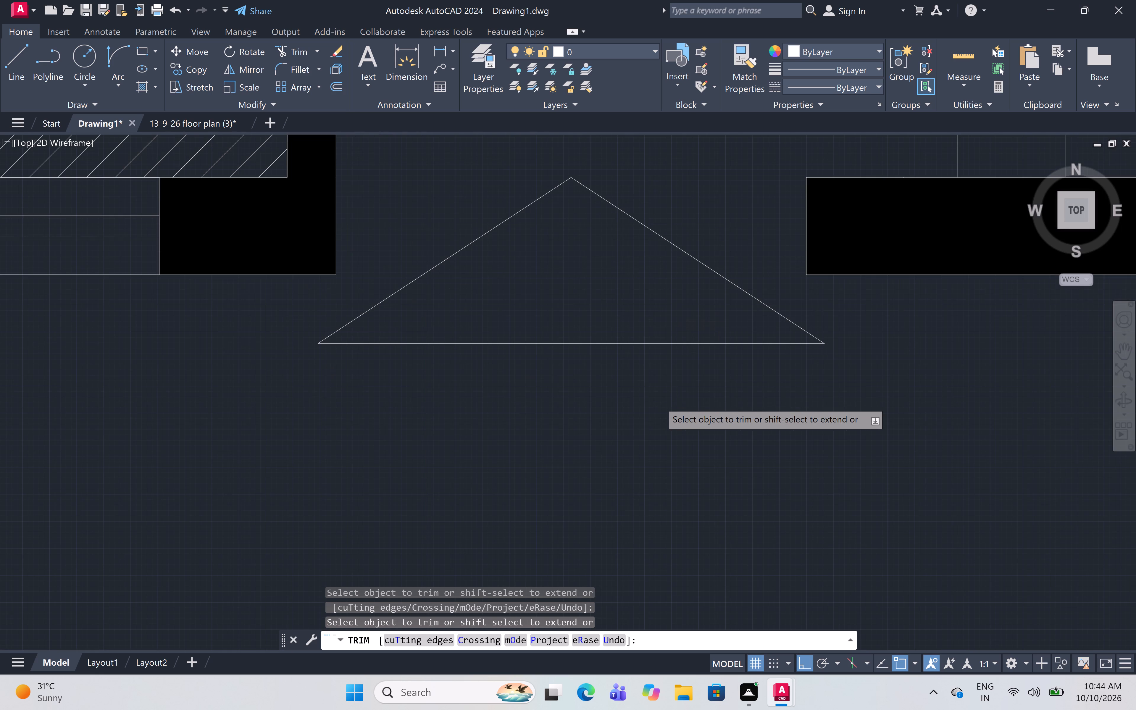
{"action": "key", "text": "Escape"}
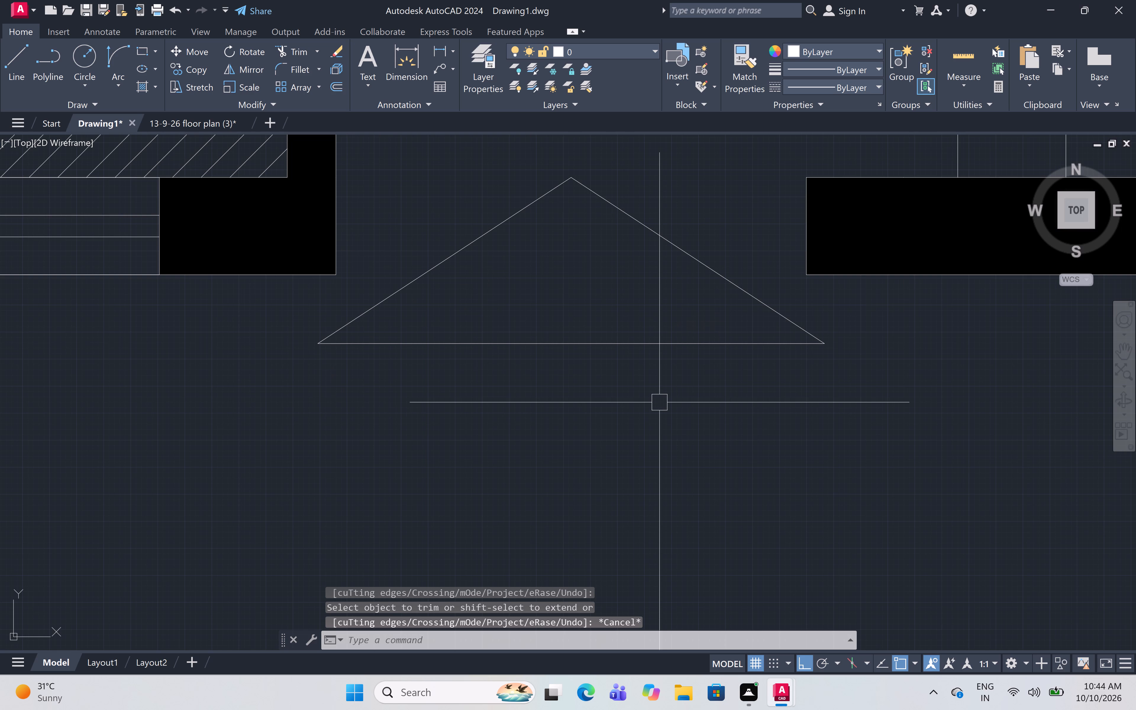
Add the multiline text ENTRY at 6" height just below the entrance arrow's base.
{"action": "type", "text": "MT"}
{"action": "key", "text": "space"}
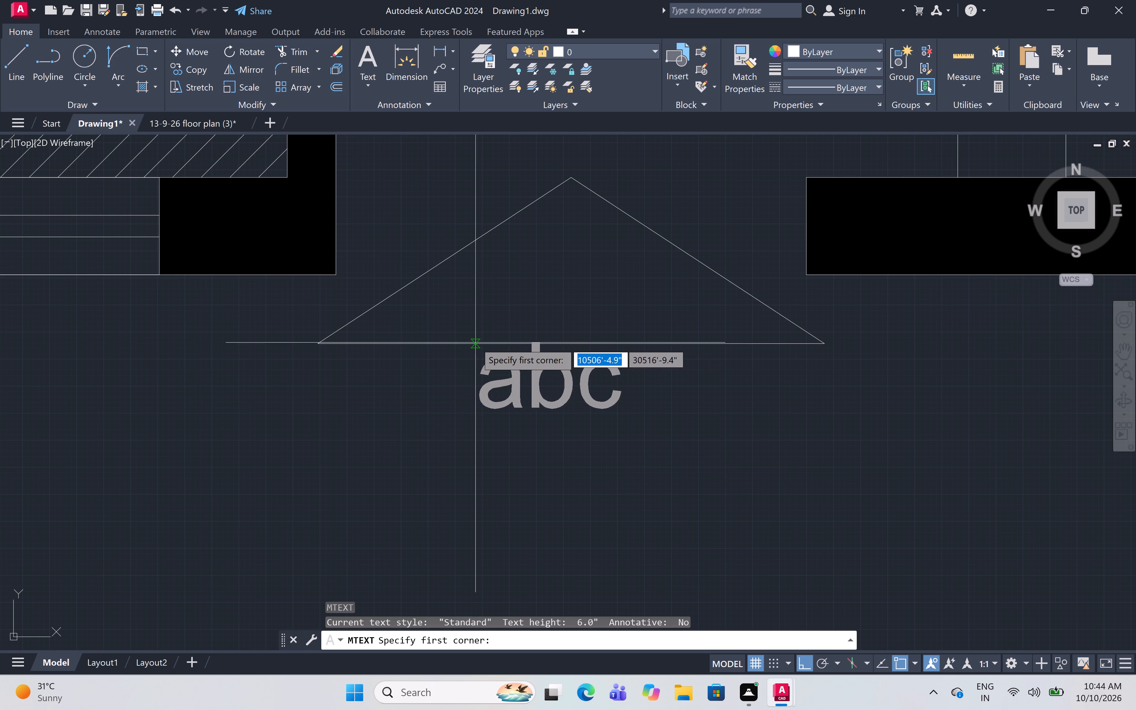
{"action": "left_click", "coordinate": [405, 358]}
{"action": "left_click", "coordinate": [753, 466]}
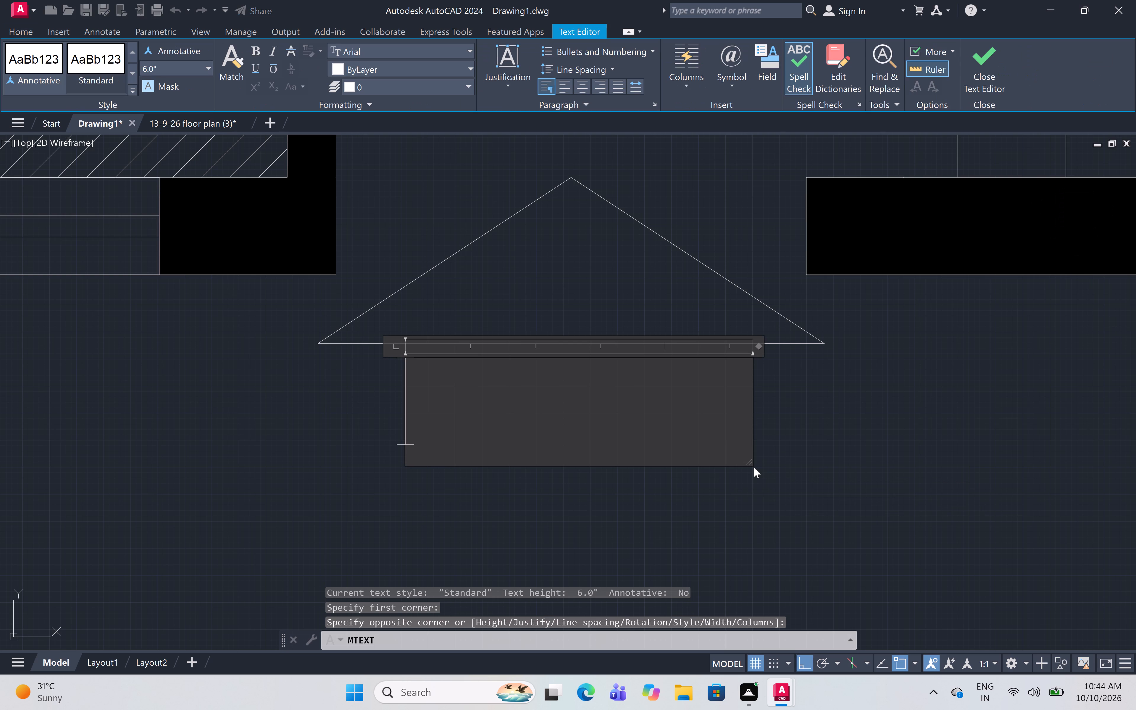
{"action": "type", "text": "ENTRY"}
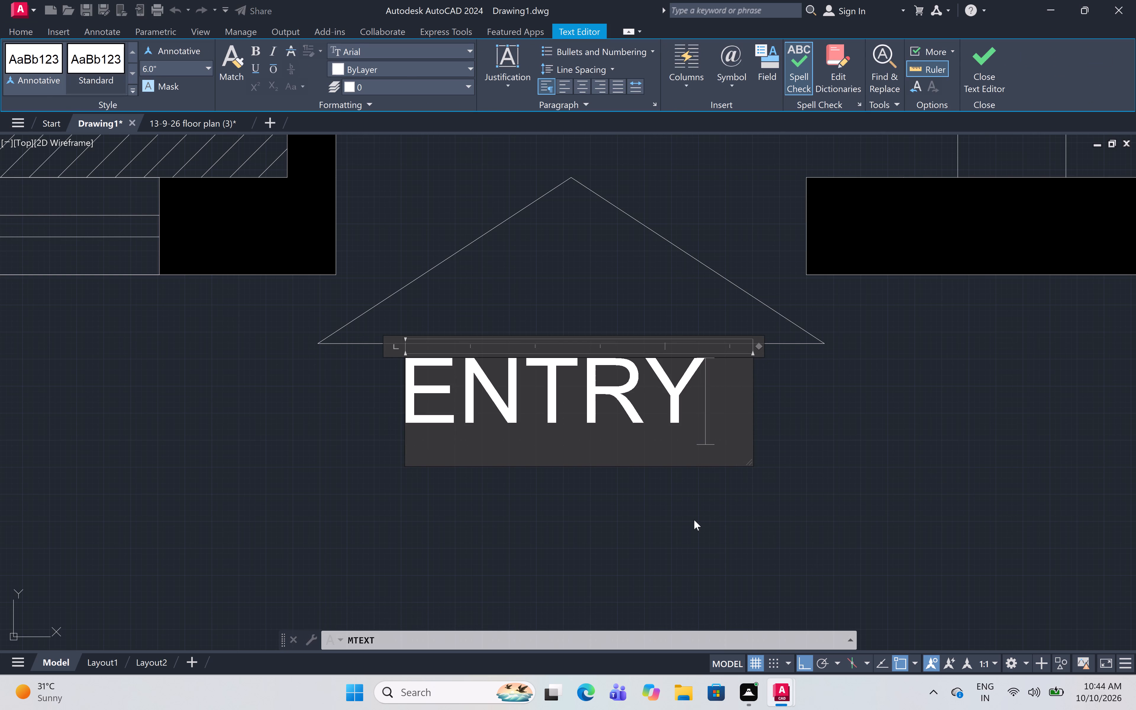
{"action": "left_click", "coordinate": [693, 520]}
Move the ENTRY text horizontally so it sits centred beneath the entrance arrow.
{"action": "scroll", "coordinate": [632, 423], "scroll_direction": "down", "scroll_amount": 1}
{"action": "middle_click_drag", "start_coordinate": [632, 423], "coordinate": [629, 462]}
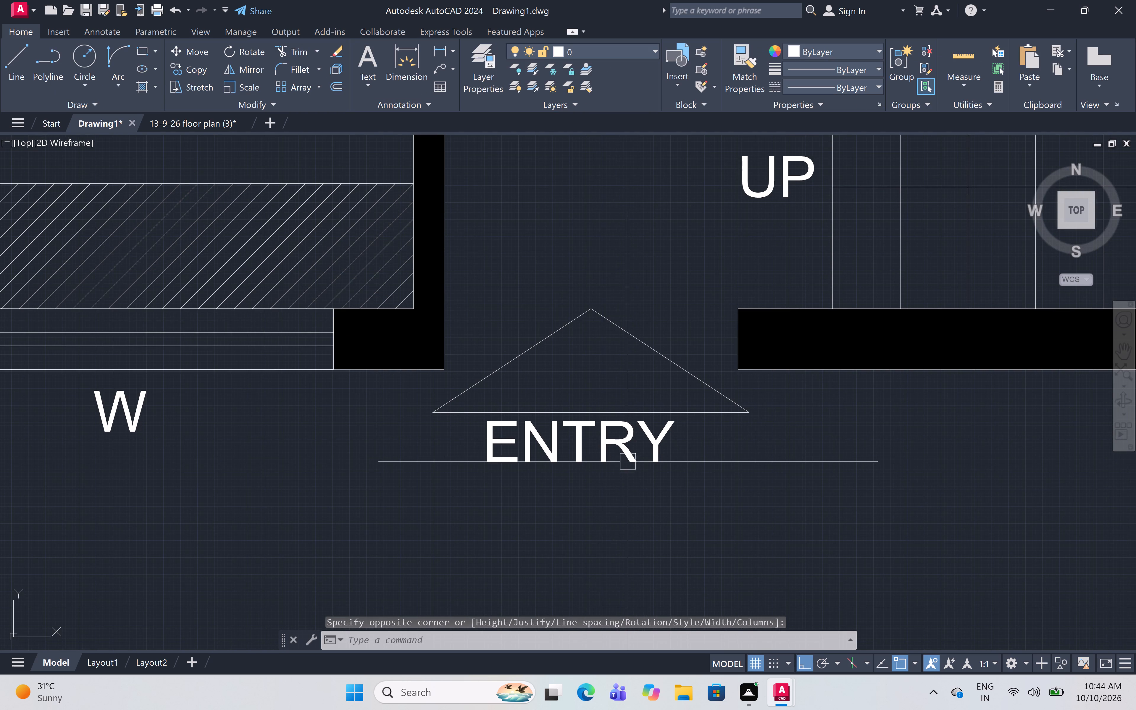
{"action": "left_click", "coordinate": [620, 449]}
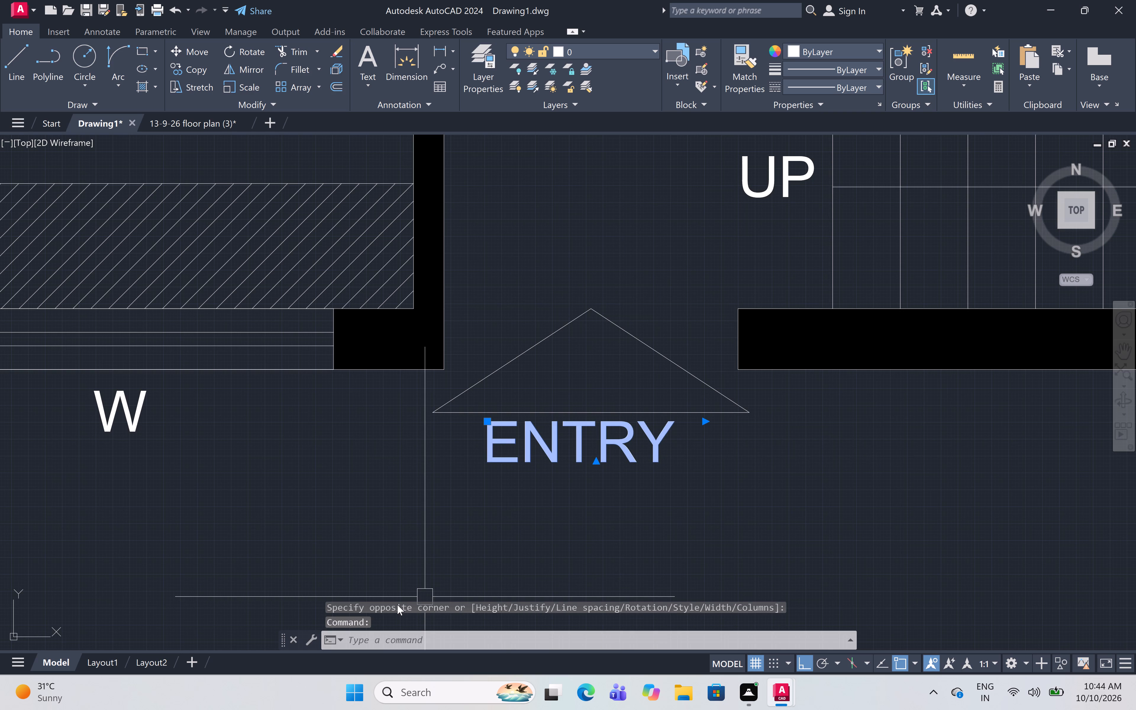
{"action": "type", "text": "M"}
{"action": "key", "text": "space"}
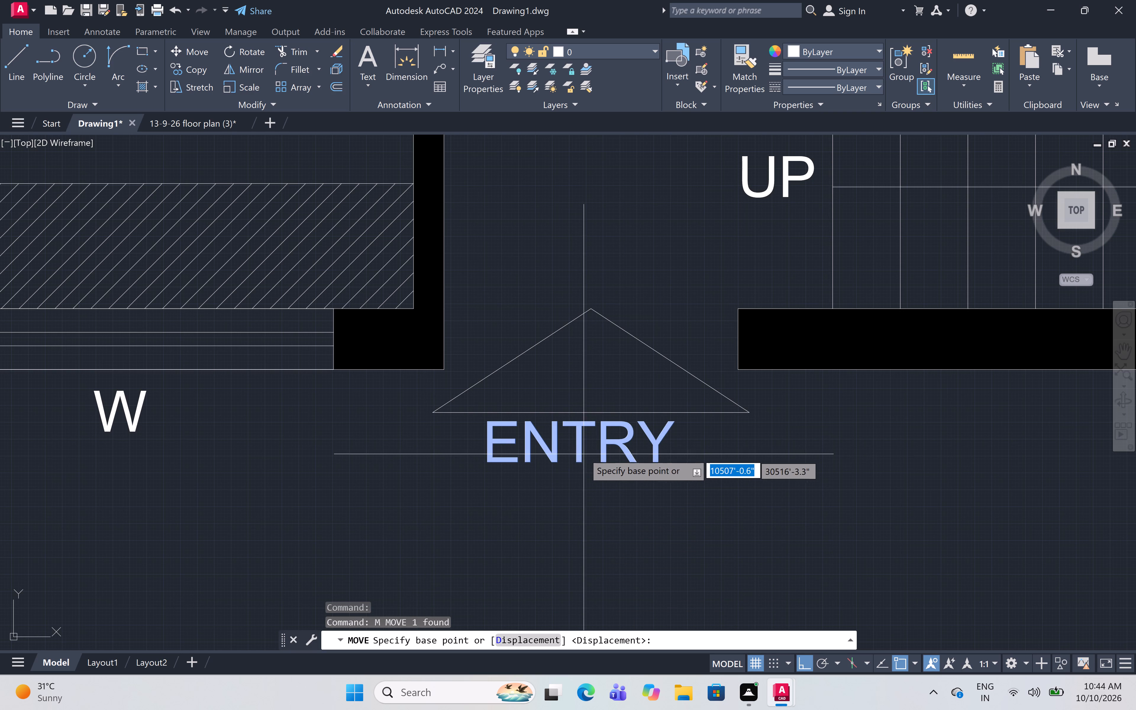
{"action": "left_click", "coordinate": [579, 444]}
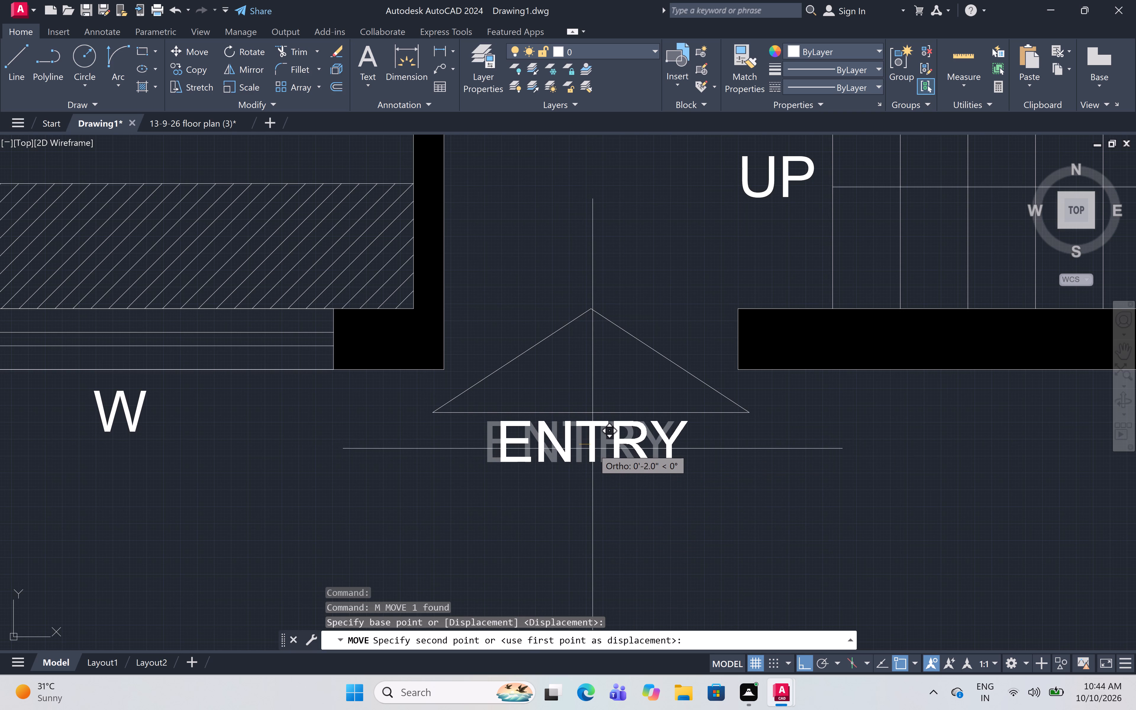
{"action": "scroll", "coordinate": [593, 448], "scroll_direction": "up", "scroll_amount": 3}
{"action": "left_click", "coordinate": [606, 447]}
Modify the Standard dimension style's primary units to Engineering format with 0'-0.0" precision.
{"action": "scroll", "coordinate": [606, 447], "scroll_direction": "down", "scroll_amount": 5}
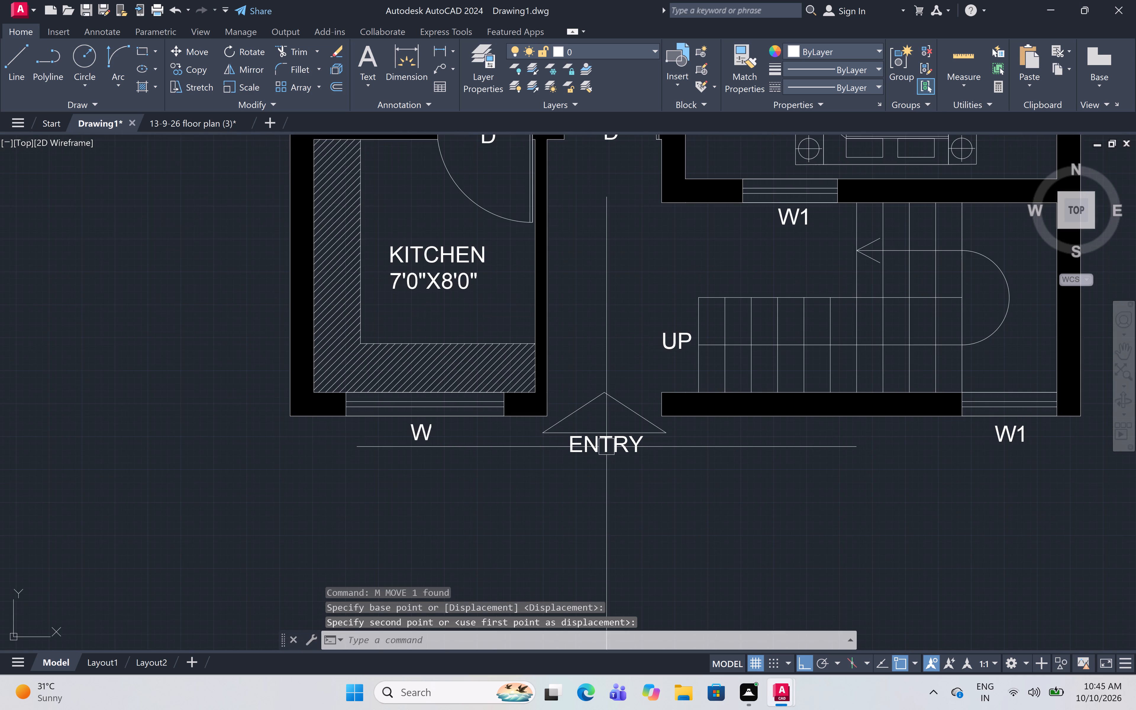
{"action": "scroll", "coordinate": [606, 447], "scroll_direction": "down", "scroll_amount": 3}
{"action": "middle_click_drag", "start_coordinate": [639, 465], "coordinate": [654, 526]}
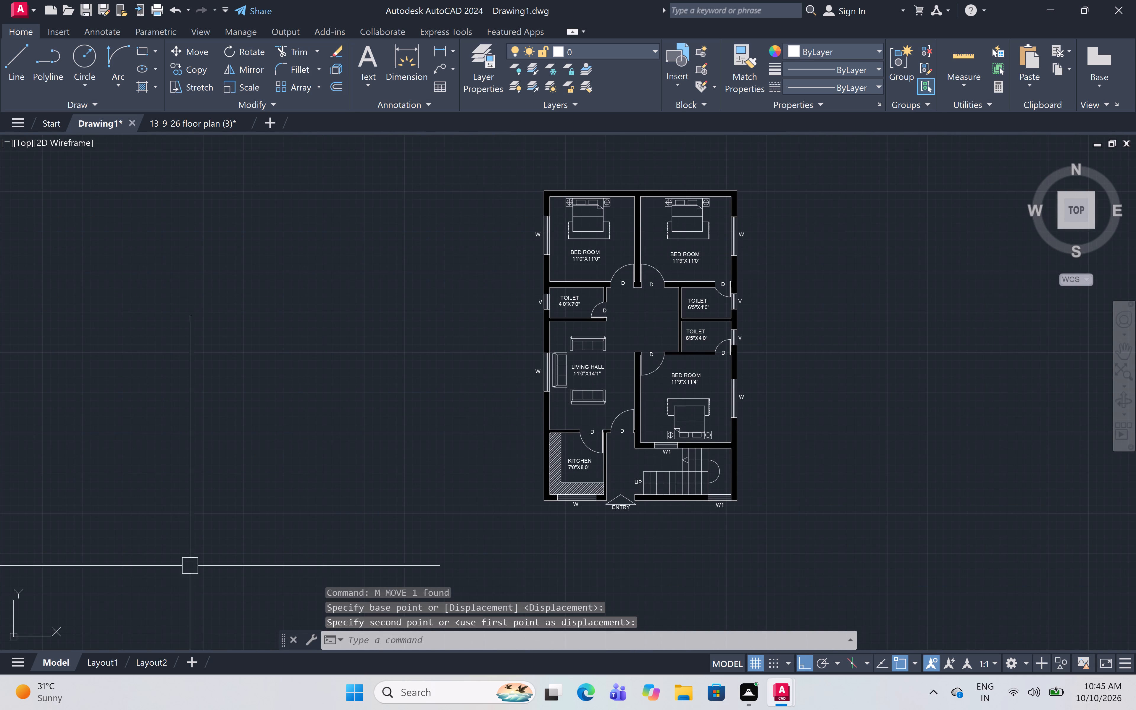
{"action": "middle_click_drag", "start_coordinate": [455, 398], "coordinate": [397, 413]}
{"action": "middle_click_drag", "start_coordinate": [397, 413], "coordinate": [397, 414]}
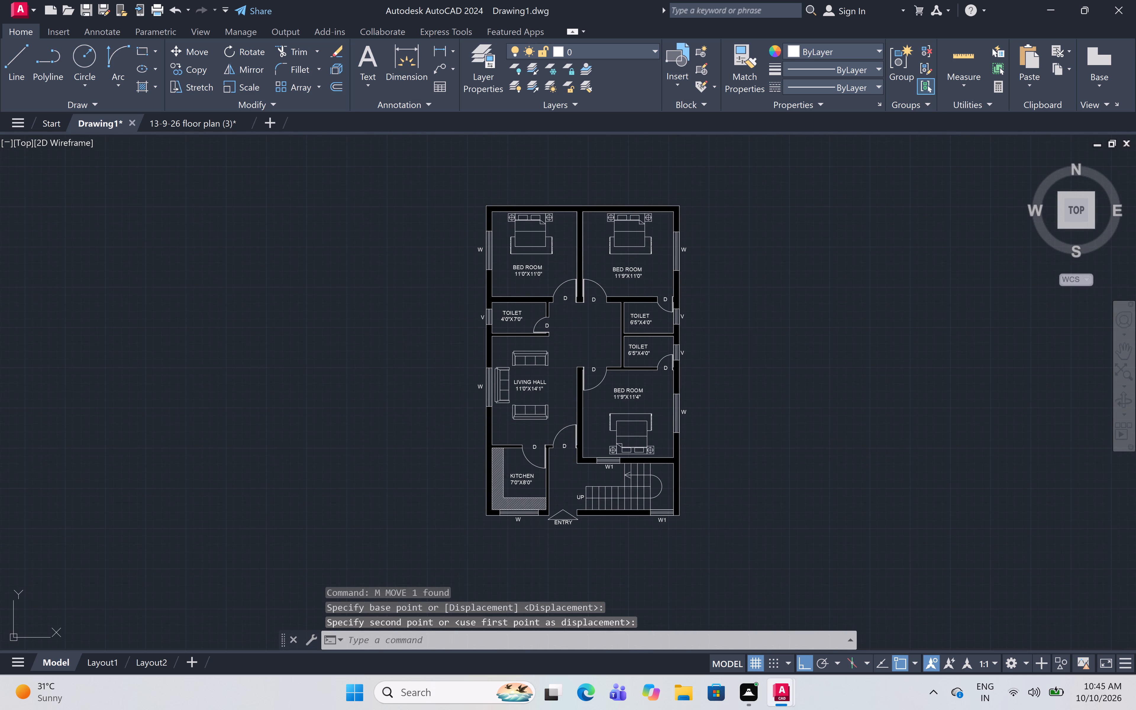
{"action": "middle_click_drag", "start_coordinate": [397, 414], "coordinate": [392, 432]}
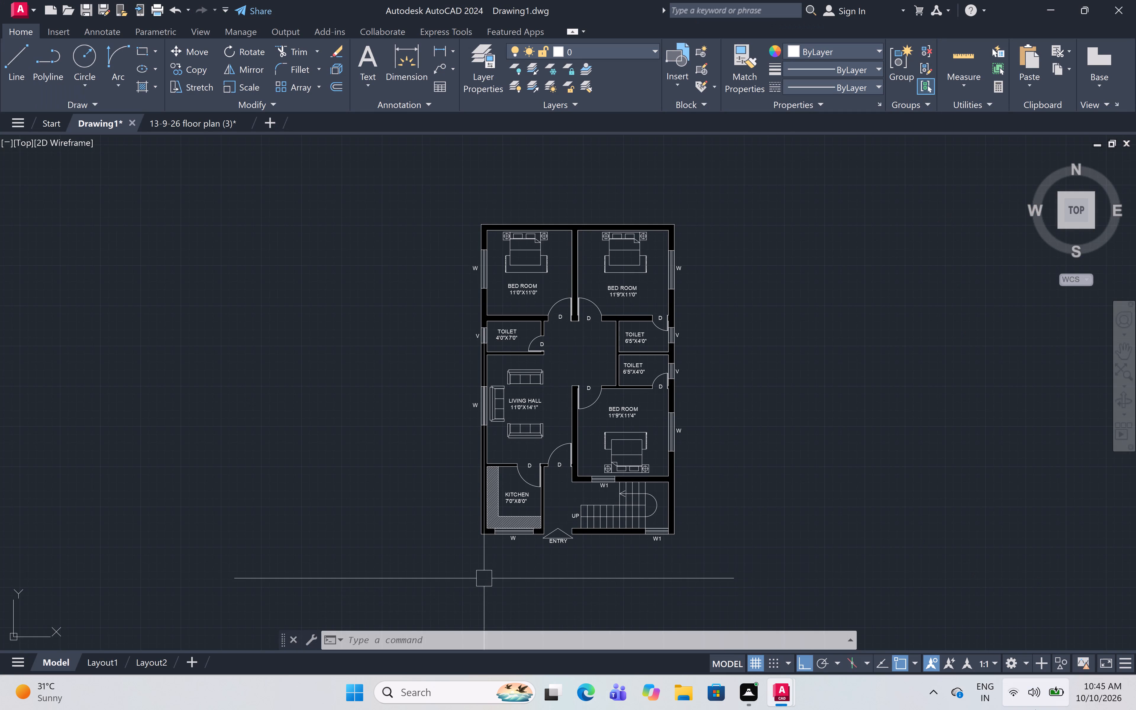
{"action": "type", "text": "DIMS"}
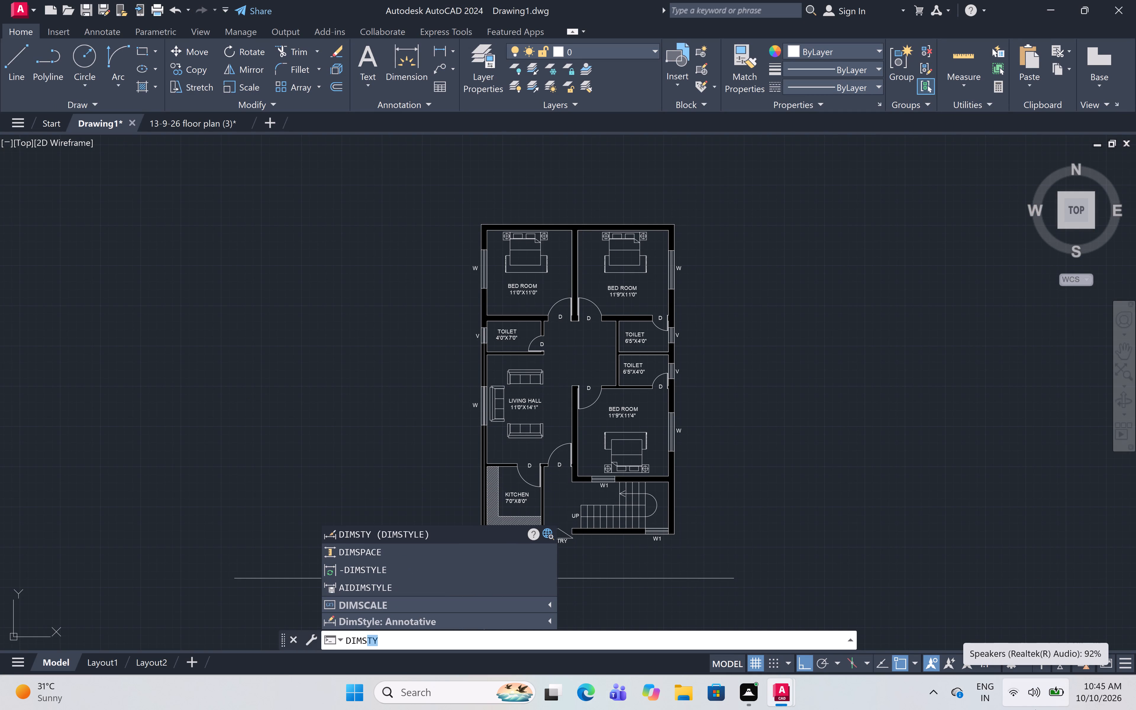
{"action": "key", "text": "space"}
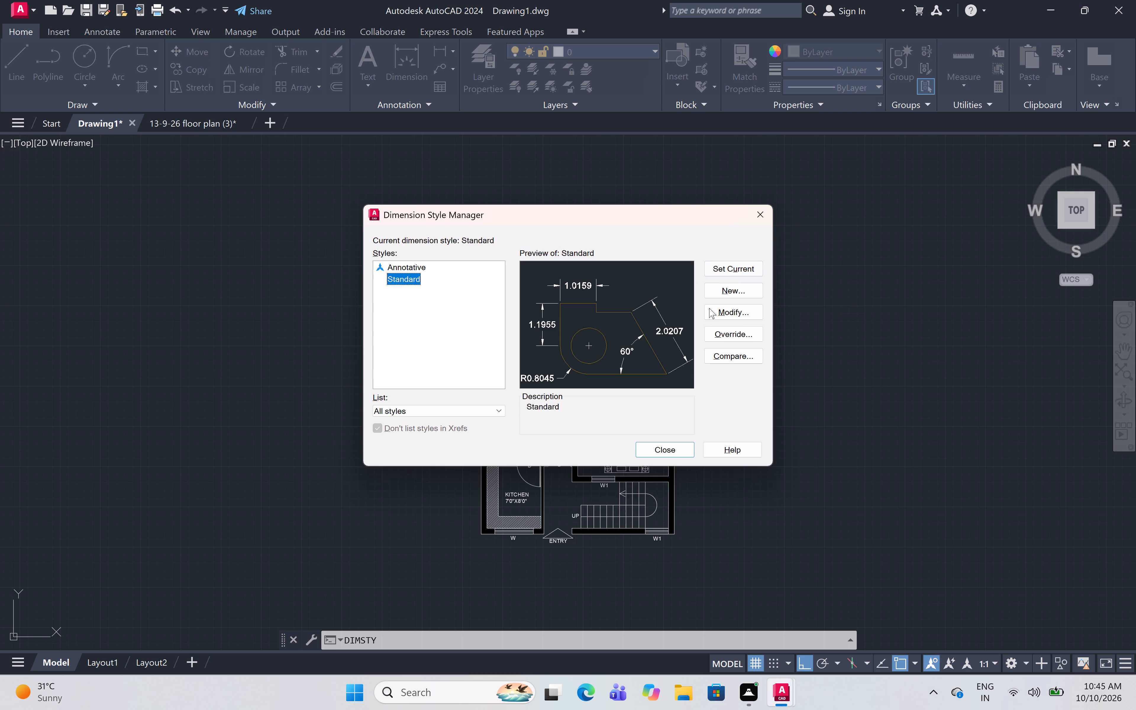
{"action": "left_click", "coordinate": [738, 316]}
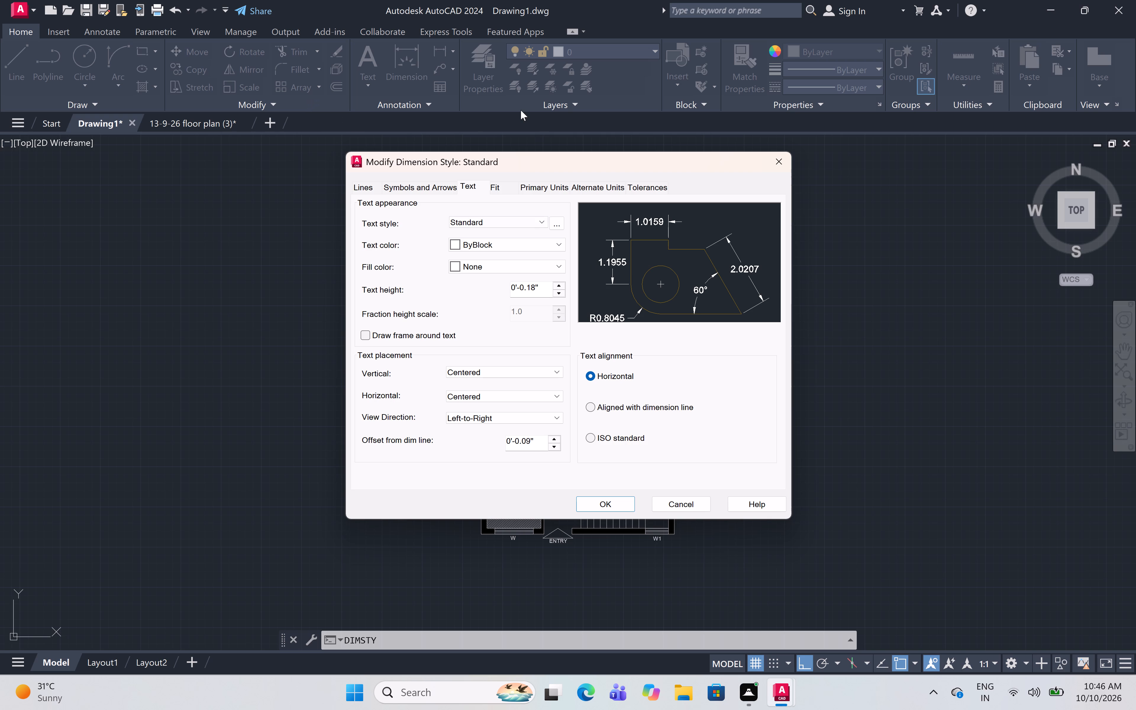
{"action": "left_click", "coordinate": [559, 191]}
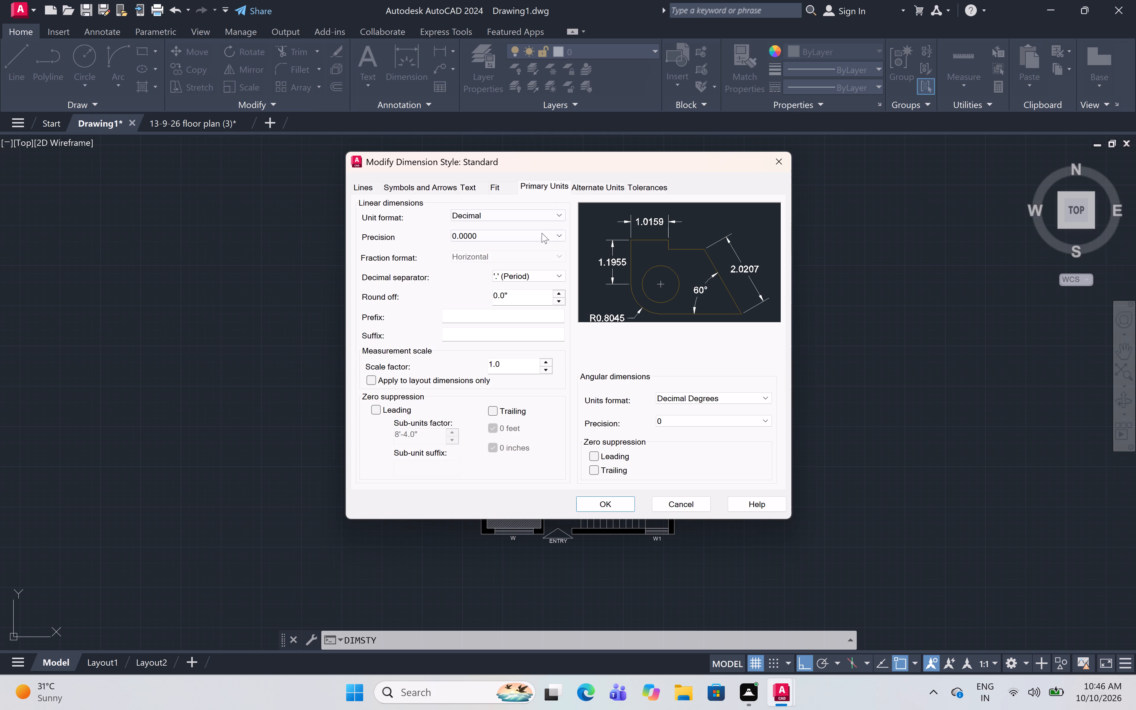
{"action": "left_click", "coordinate": [548, 209]}
{"action": "left_click", "coordinate": [541, 214]}
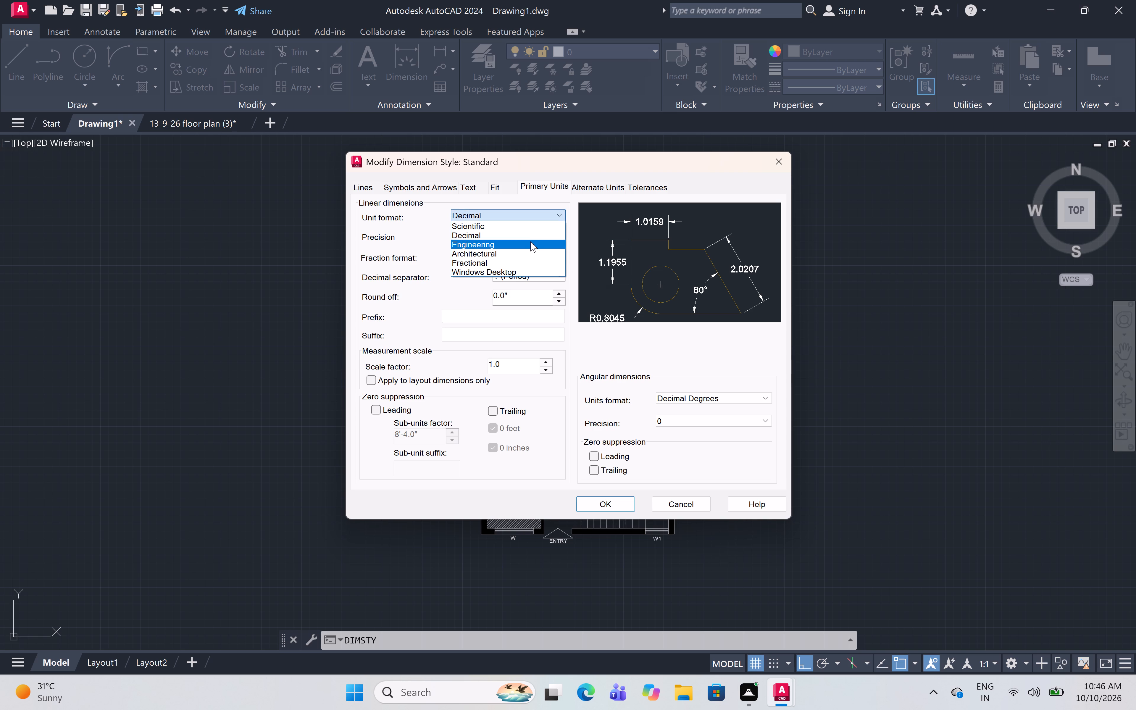
{"action": "left_click", "coordinate": [530, 246]}
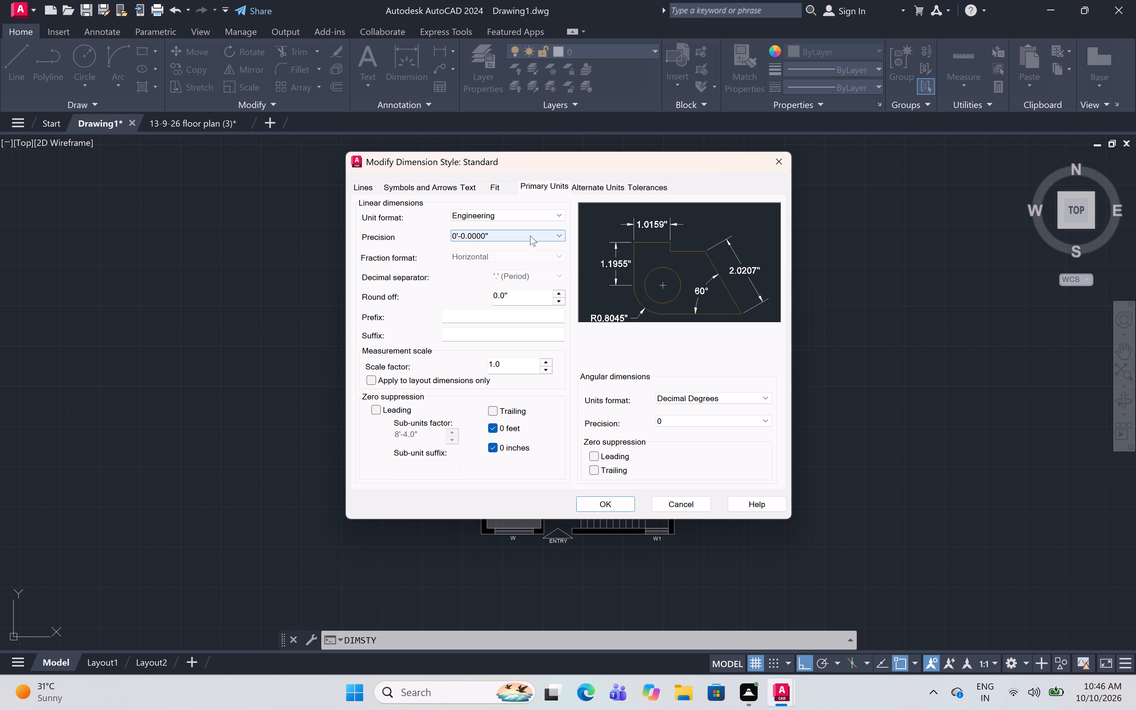
{"action": "left_click", "coordinate": [530, 235]}
{"action": "left_click", "coordinate": [524, 254]}
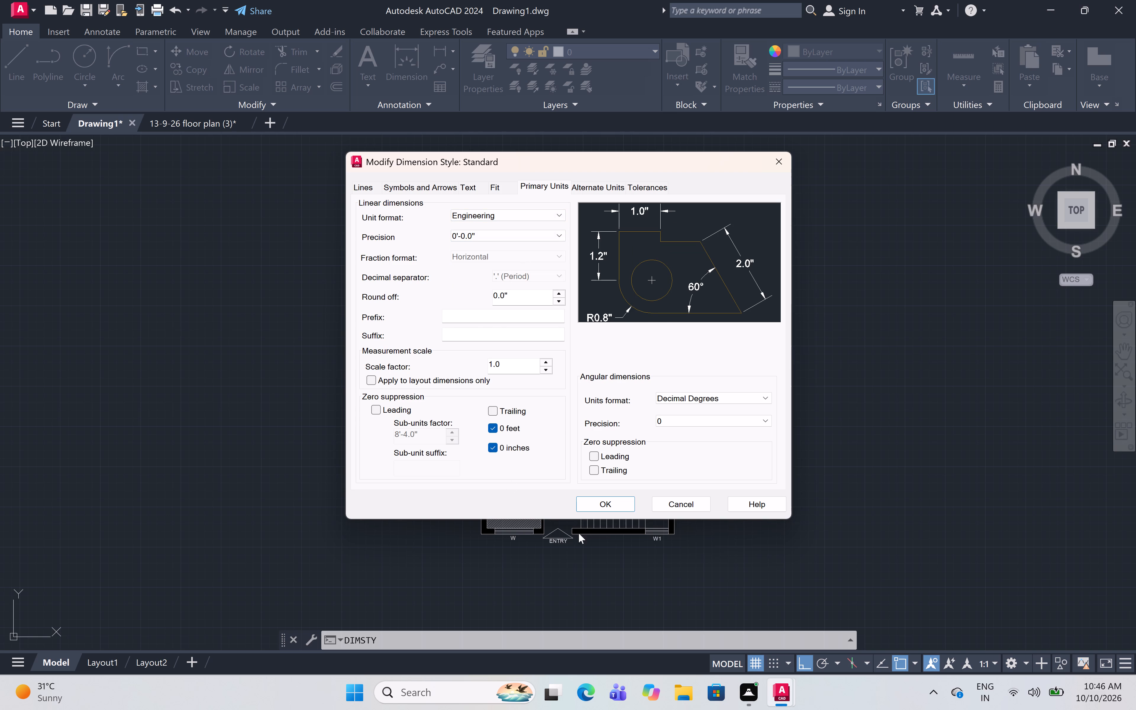
Set the Standard dimension style's text height to 6" and make that style current.
{"action": "left_click", "coordinate": [462, 186]}
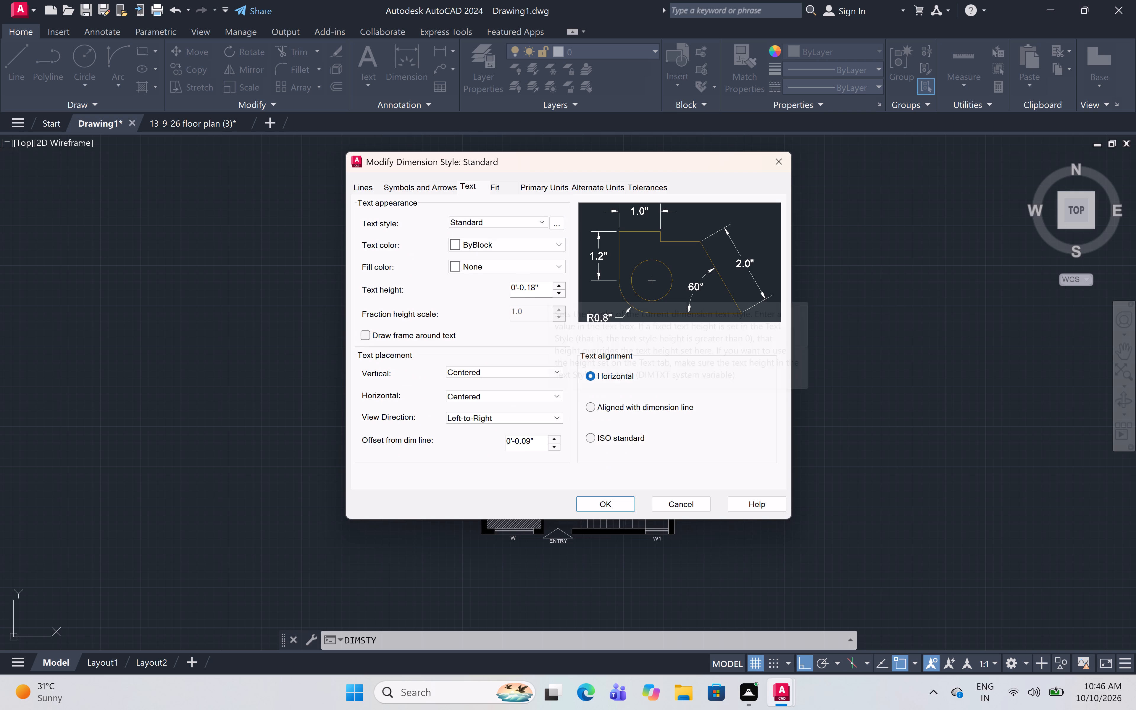
{"action": "left_click", "coordinate": [546, 287]}
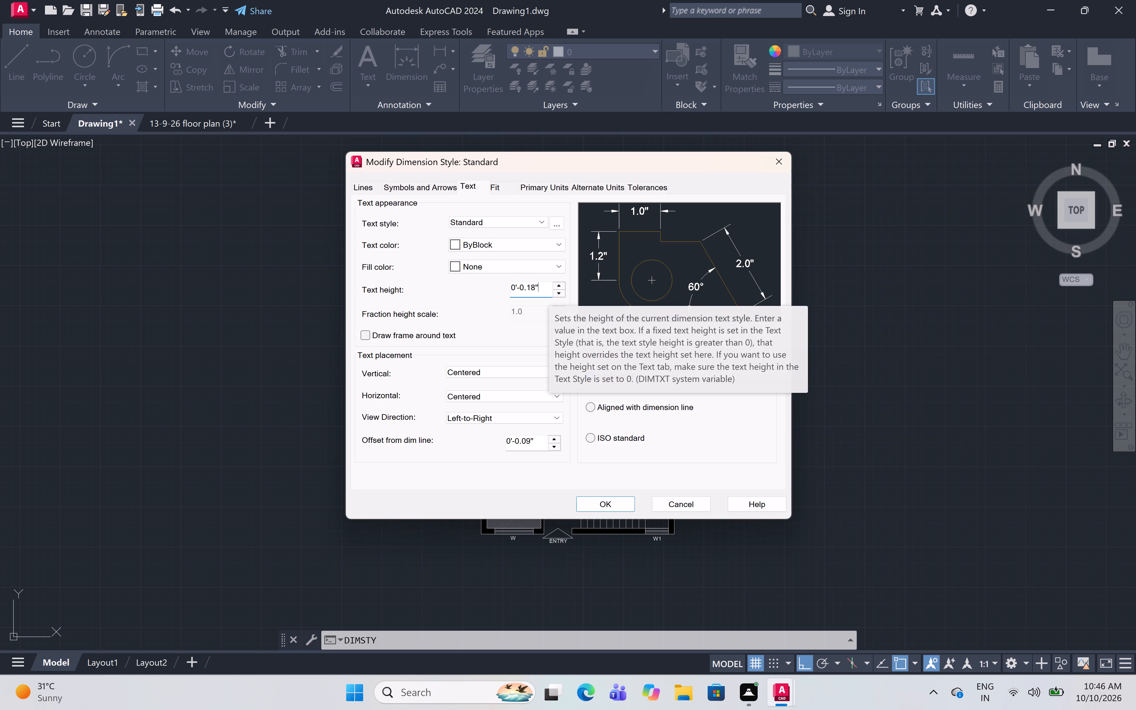
{"action": "key", "text": "BackSpace"}
{"action": "key", "text": "BackSpace"}
{"action": "key", "text": "BackSpace"}
{"action": "key", "text": "BackSpace"}
{"action": "key", "text": "BackSpace"}
{"action": "key", "text": "BackSpace"}
{"action": "key", "text": "BackSpace"}
{"action": "key", "text": "BackSpace"}
{"action": "key", "text": "BackSpace"}
{"action": "key", "text": "BackSpace"}
{"action": "key", "text": "BackSpace"}
{"action": "key", "text": "BackSpace"}
{"action": "key", "text": "BackSpace"}
{"action": "key", "text": "BackSpace"}
{"action": "key", "text": "BackSpace"}
{"action": "key", "text": "BackSpace"}
{"action": "key", "text": "BackSpace"}
{"action": "key", "text": "BackSpace"}
{"action": "key", "text": "BackSpace"}
{"action": "key", "text": "BackSpace"}
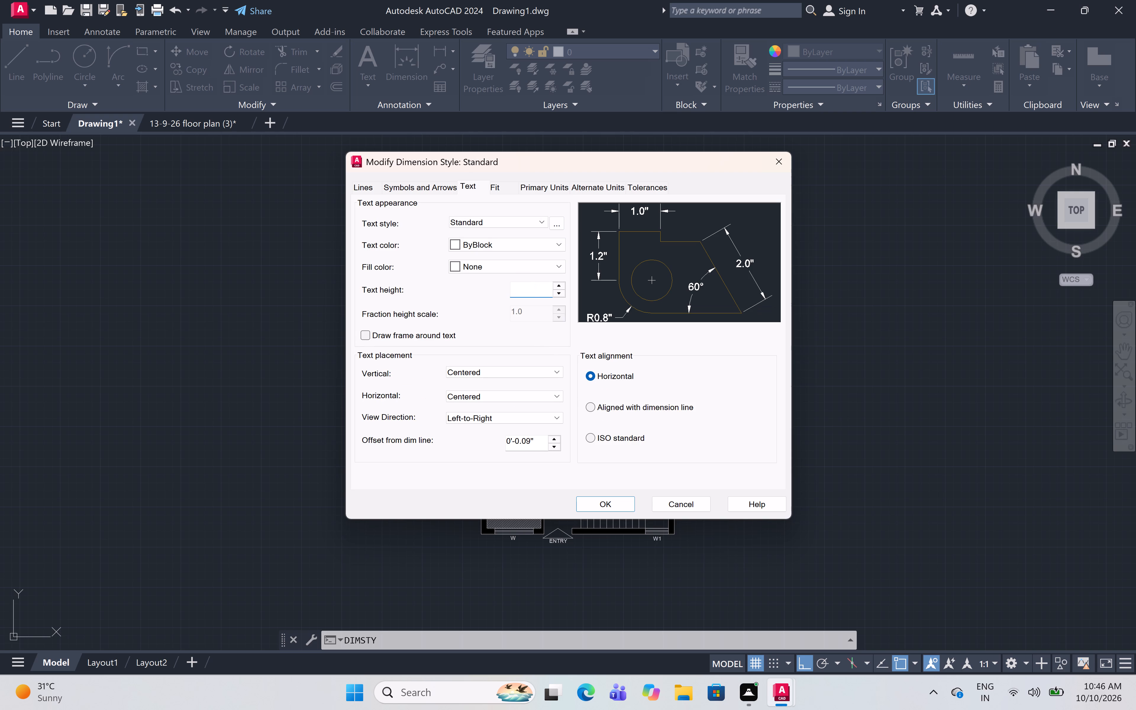
{"action": "key", "text": "6"}
{"action": "key", "text": "shift+quotedbl"}
{"action": "left_click", "coordinate": [601, 499]}
{"action": "left_click", "coordinate": [735, 270]}
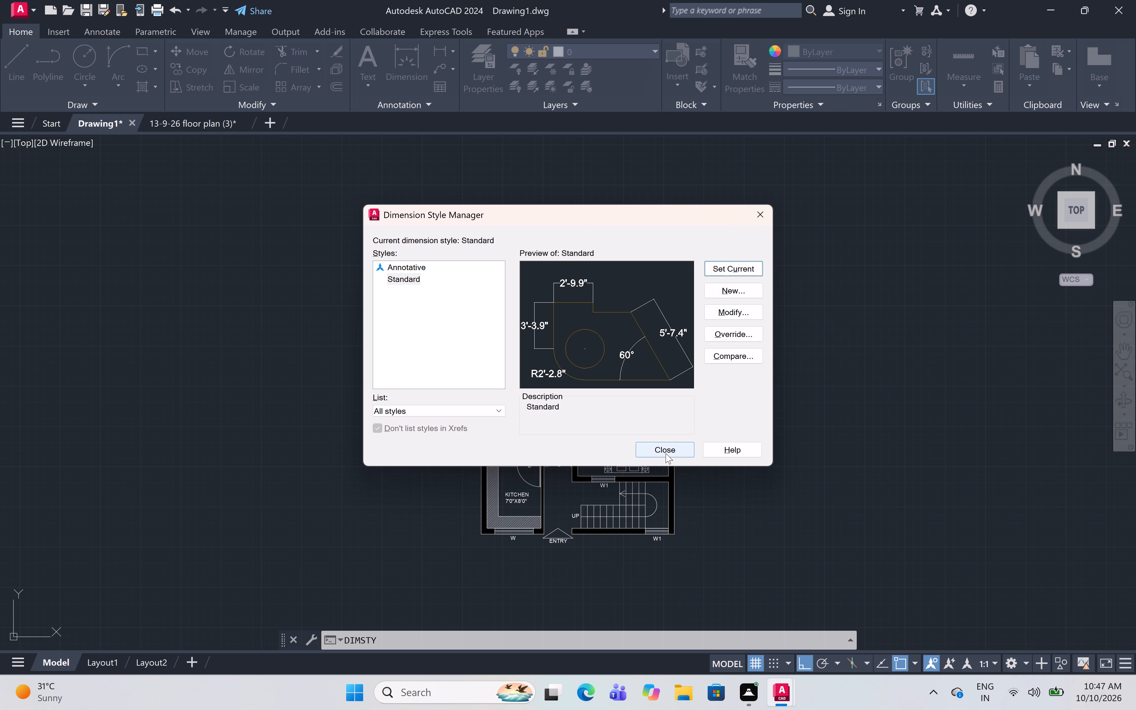
{"action": "left_click", "coordinate": [747, 267]}
{"action": "left_click", "coordinate": [656, 447]}
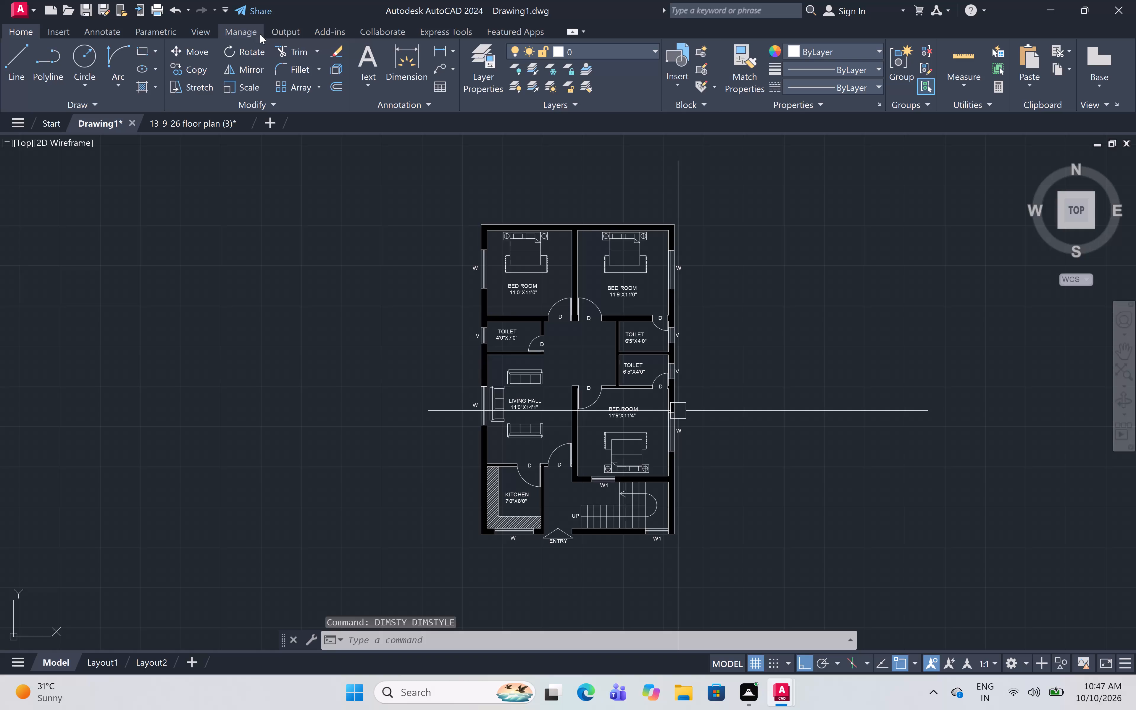
Add a linear dimension for the plan's overall width between the outer north wall corners, placed just above the north wall.
{"action": "left_click", "coordinate": [450, 49]}
{"action": "left_click", "coordinate": [447, 70]}
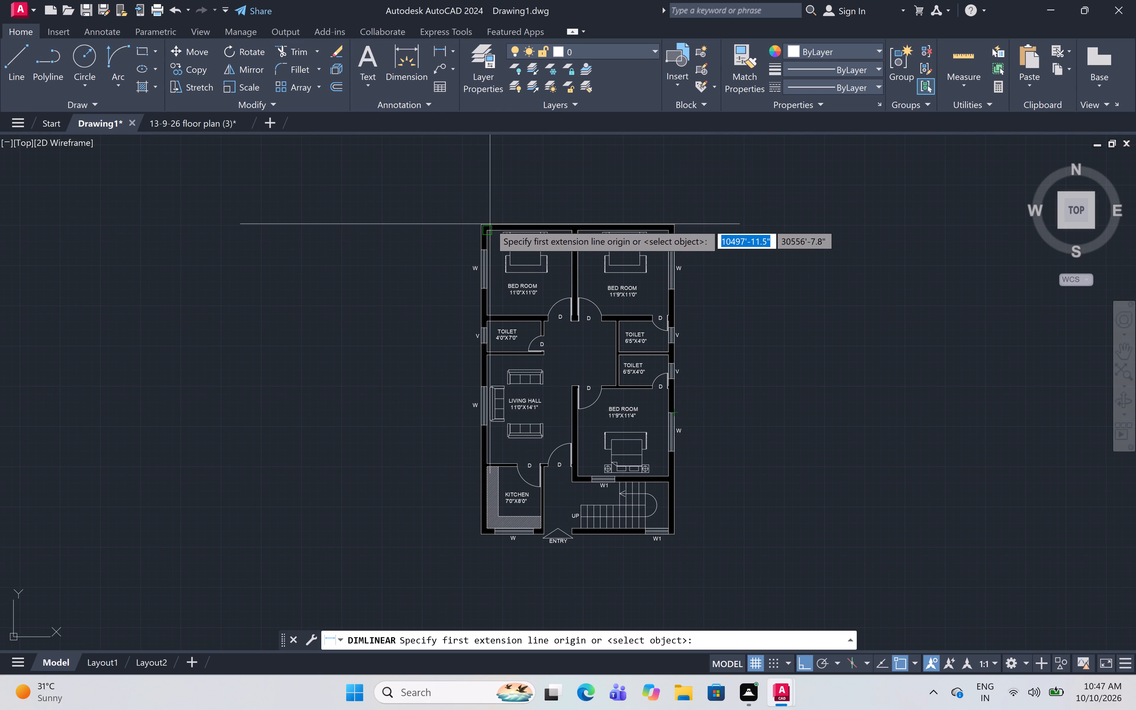
{"action": "scroll", "coordinate": [493, 199], "scroll_direction": "up", "scroll_amount": 2}
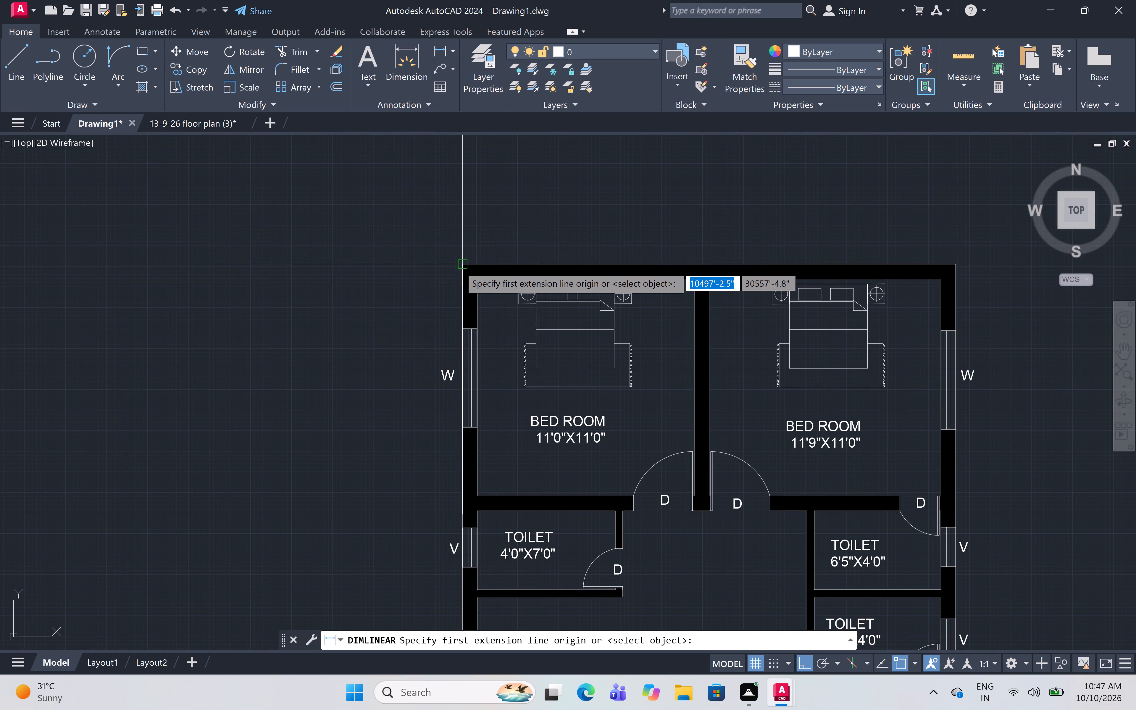
{"action": "left_click", "coordinate": [460, 267]}
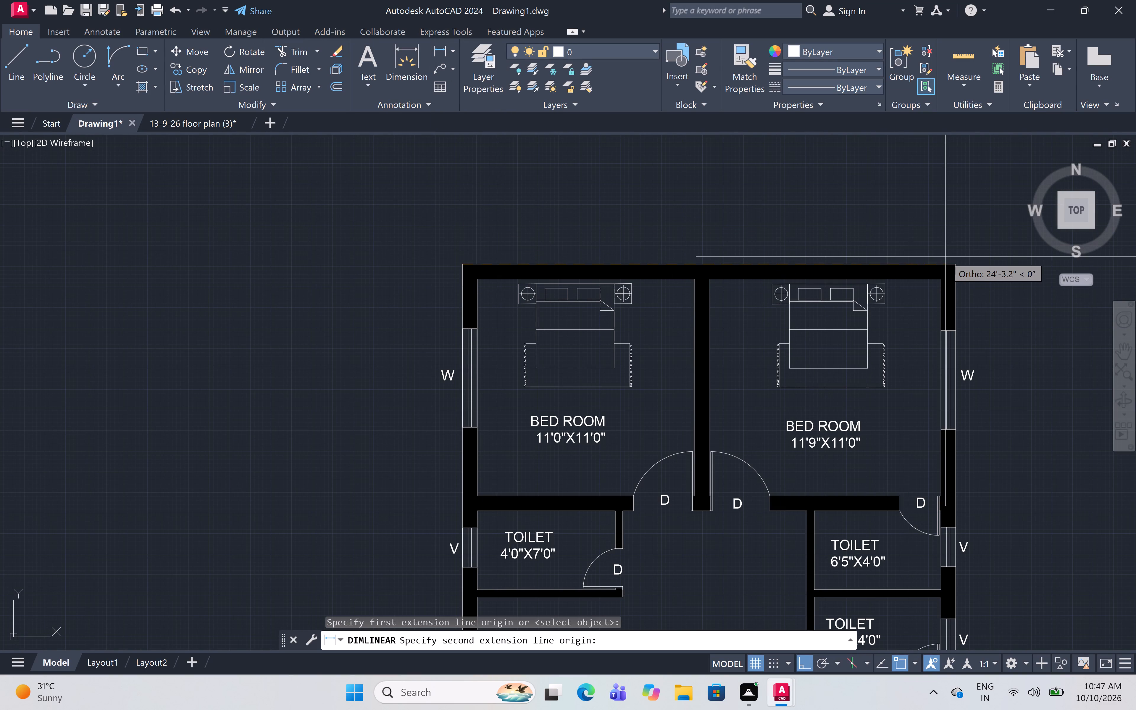
{"action": "left_click", "coordinate": [958, 265]}
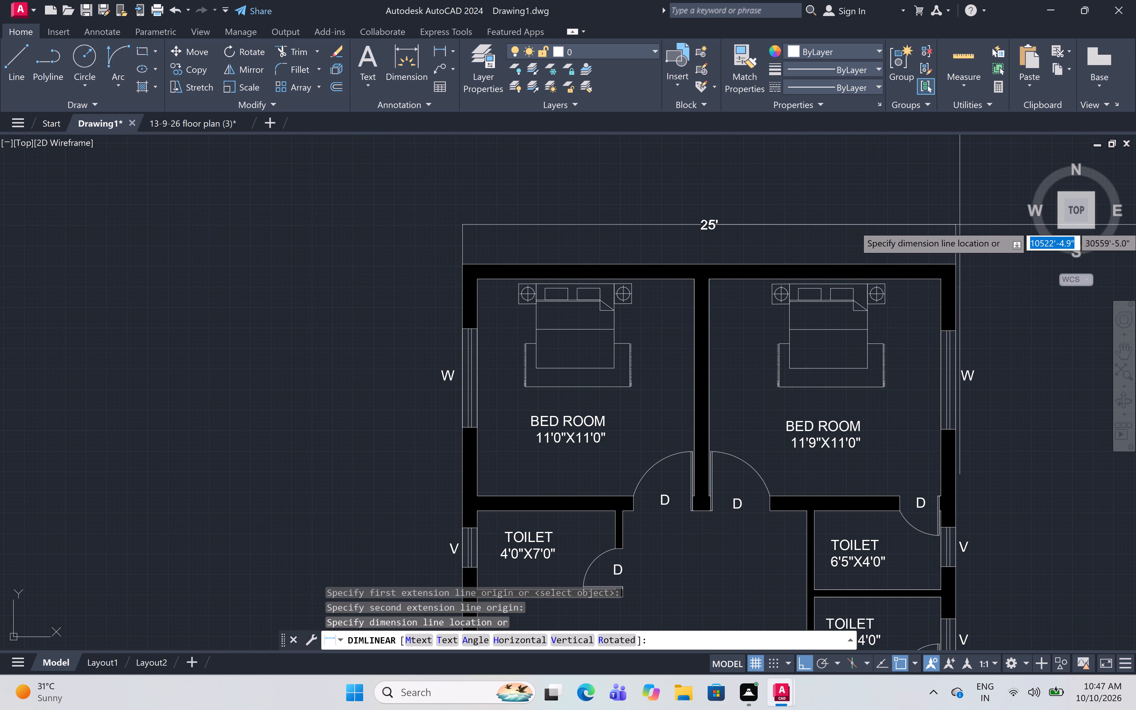
{"action": "left_click", "coordinate": [962, 234]}
Add a vertical linear dimension for the plan's overall length between the outer east wall corners, placed just outside the east wall.
{"action": "middle_click_drag", "start_coordinate": [963, 172], "coordinate": [841, 92]}
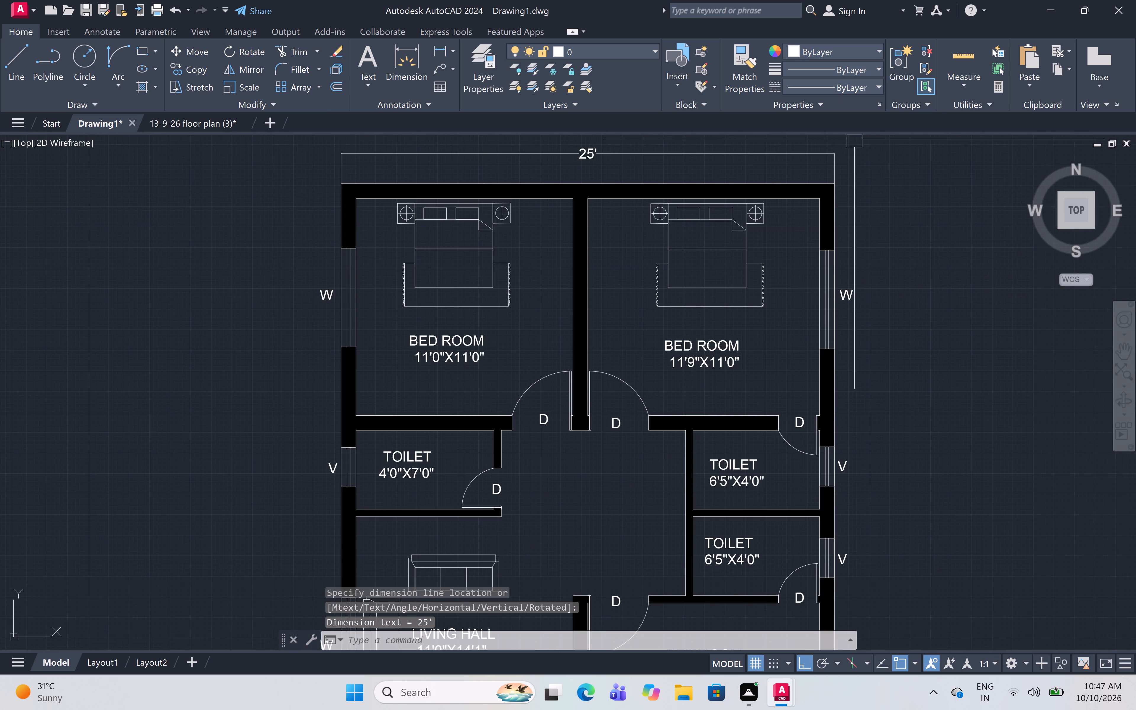
{"action": "scroll", "coordinate": [869, 202], "scroll_direction": "down", "scroll_amount": 1}
{"action": "middle_click_drag", "start_coordinate": [869, 202], "coordinate": [825, 176]}
{"action": "middle_click", "coordinate": [825, 176]}
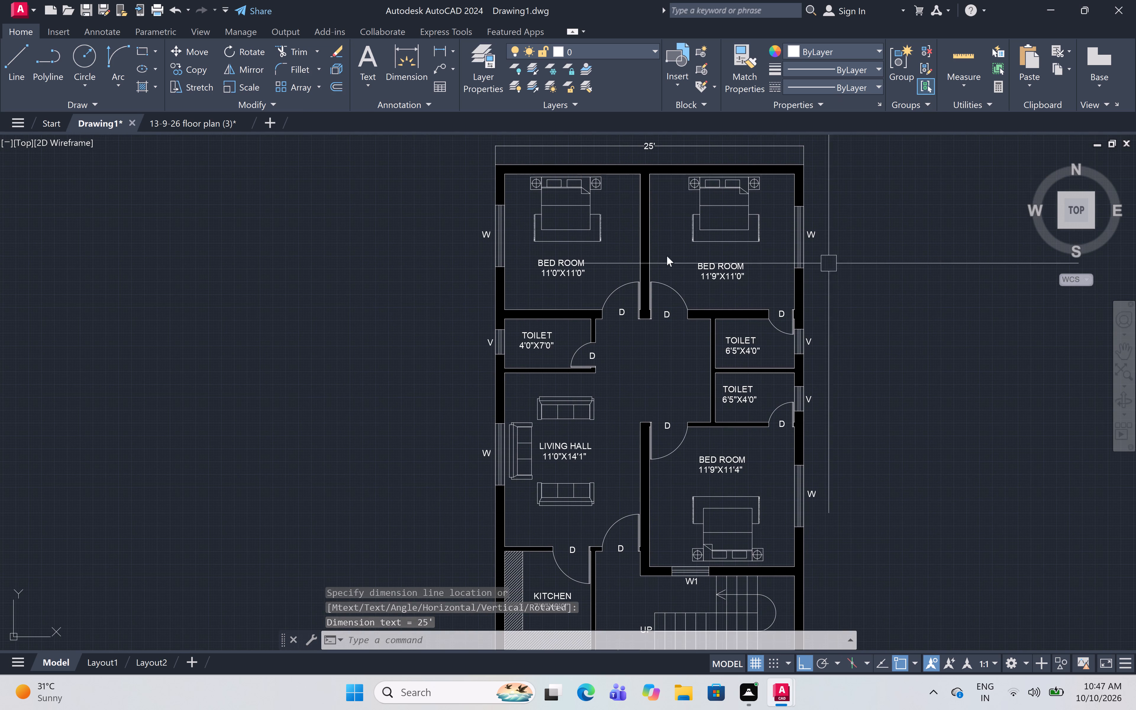
{"action": "left_click", "coordinate": [438, 47]}
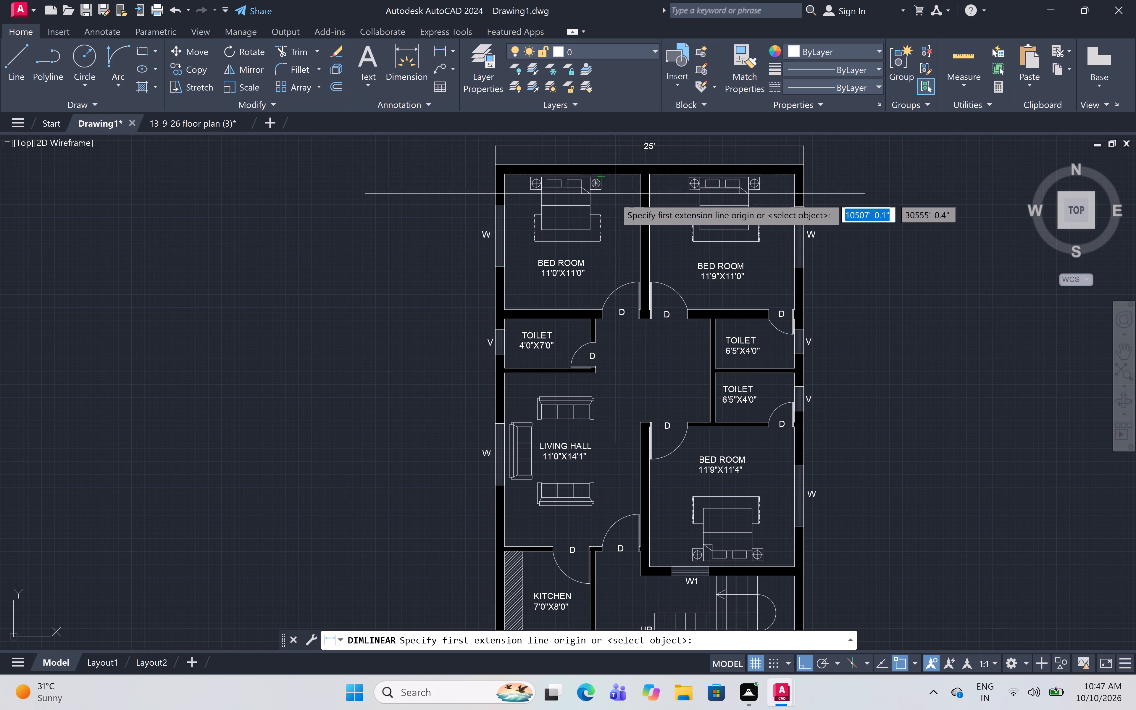
{"action": "left_click", "coordinate": [804, 167]}
{"action": "scroll", "coordinate": [836, 209], "scroll_direction": "down", "scroll_amount": 3}
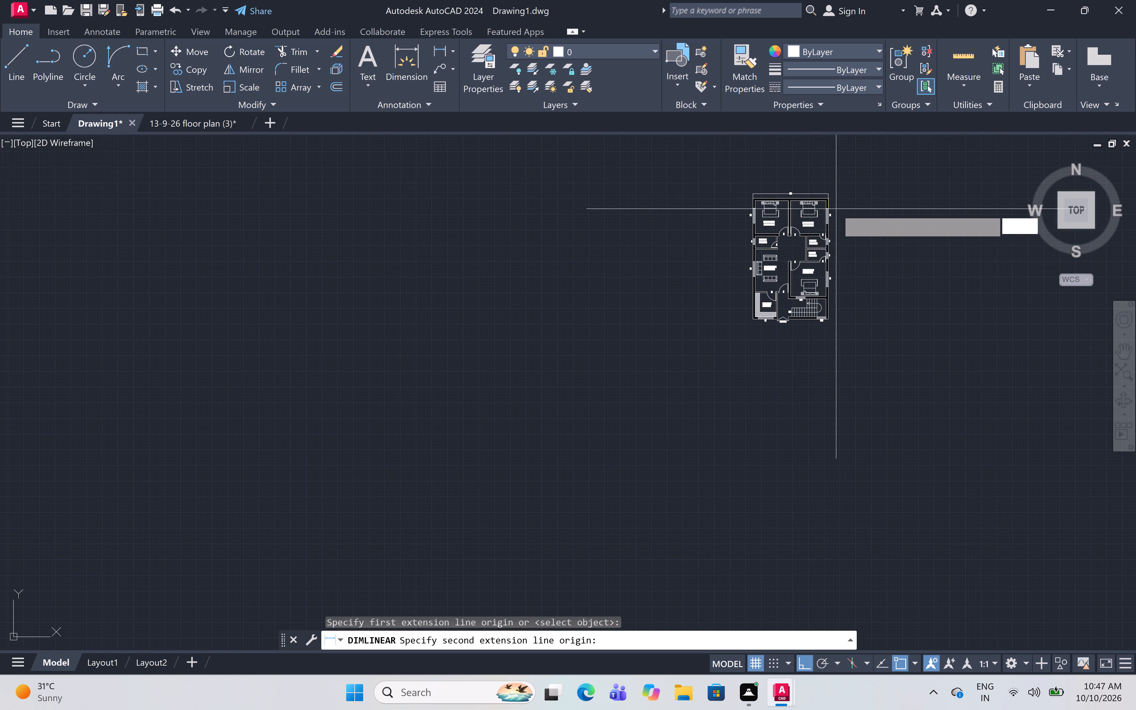
{"action": "scroll", "coordinate": [831, 306], "scroll_direction": "up", "scroll_amount": 3}
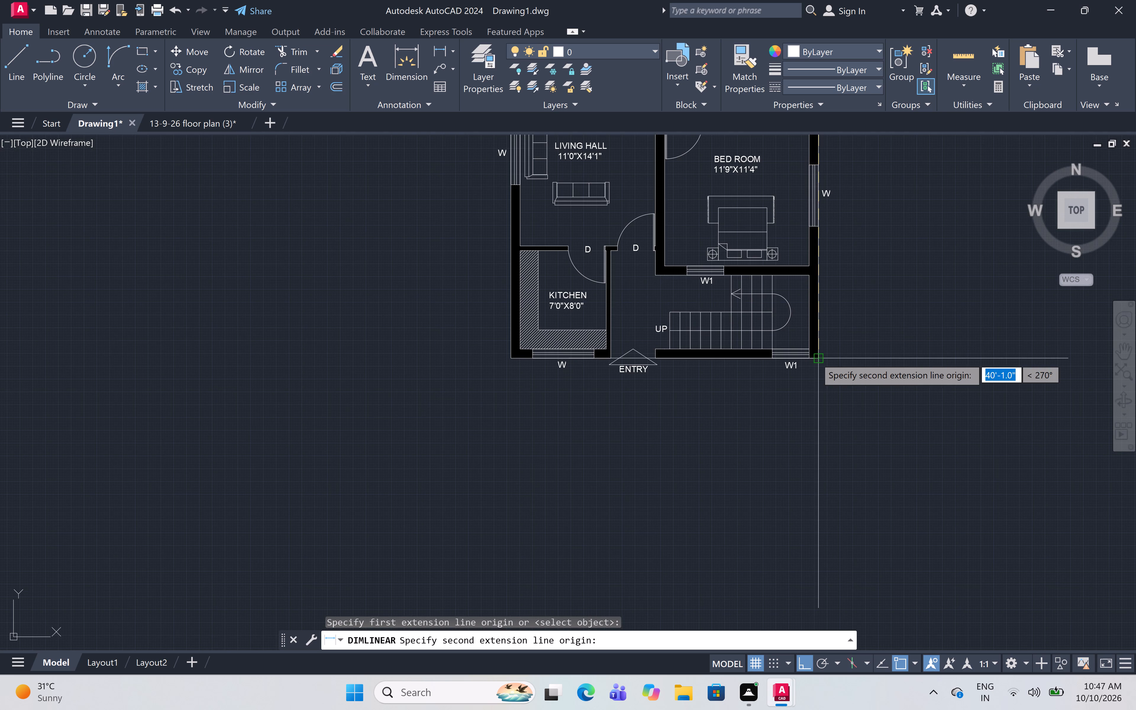
{"action": "left_click", "coordinate": [815, 358]}
{"action": "scroll", "coordinate": [854, 356], "scroll_direction": "down", "scroll_amount": 2}
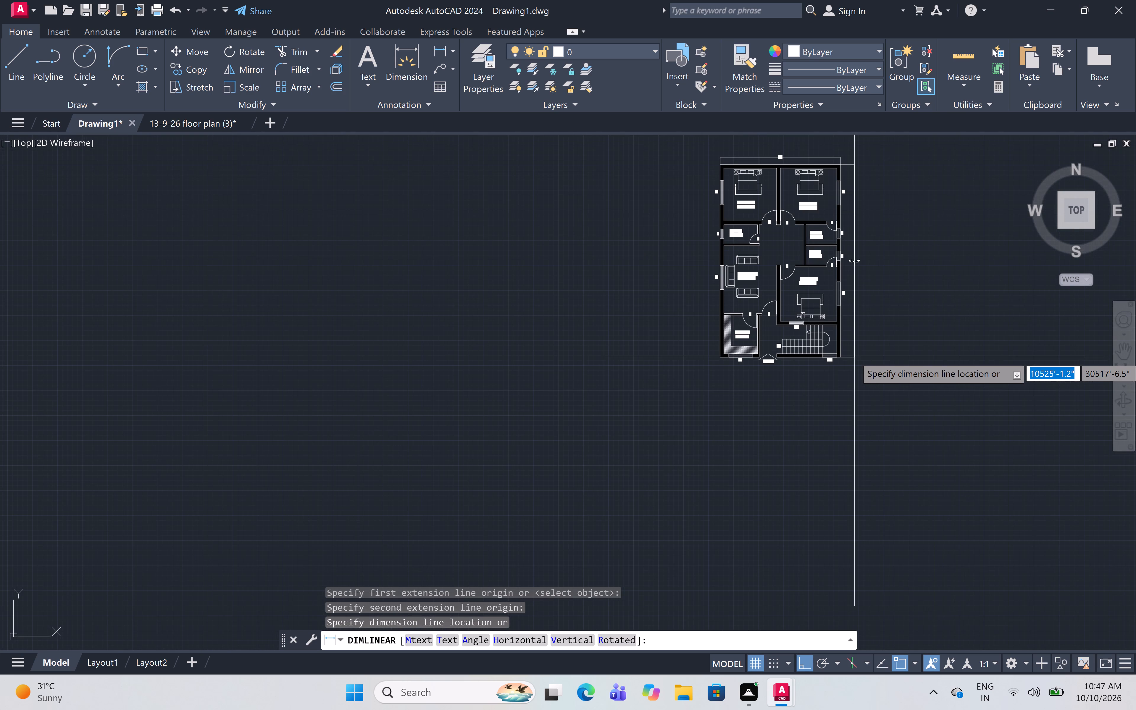
{"action": "left_click", "coordinate": [856, 354]}
Override the text of the overall length dimension beside the east wall with 40'.
{"action": "scroll", "coordinate": [866, 233], "scroll_direction": "up", "scroll_amount": 3}
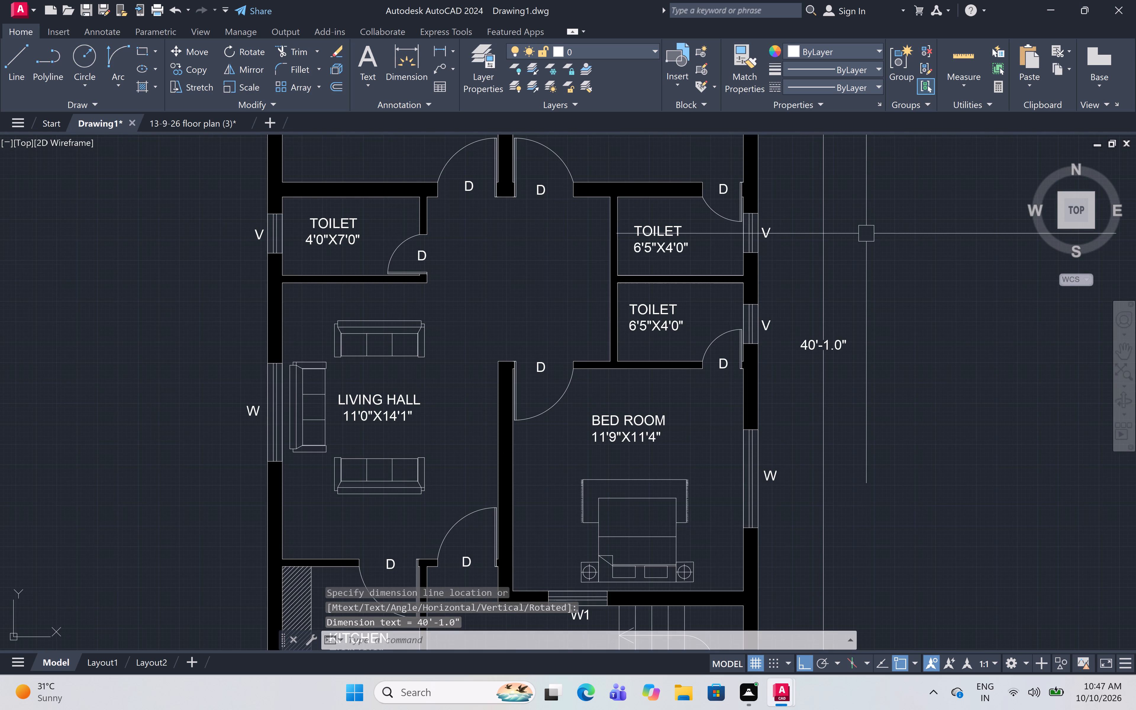
{"action": "double_click", "coordinate": [820, 346]}
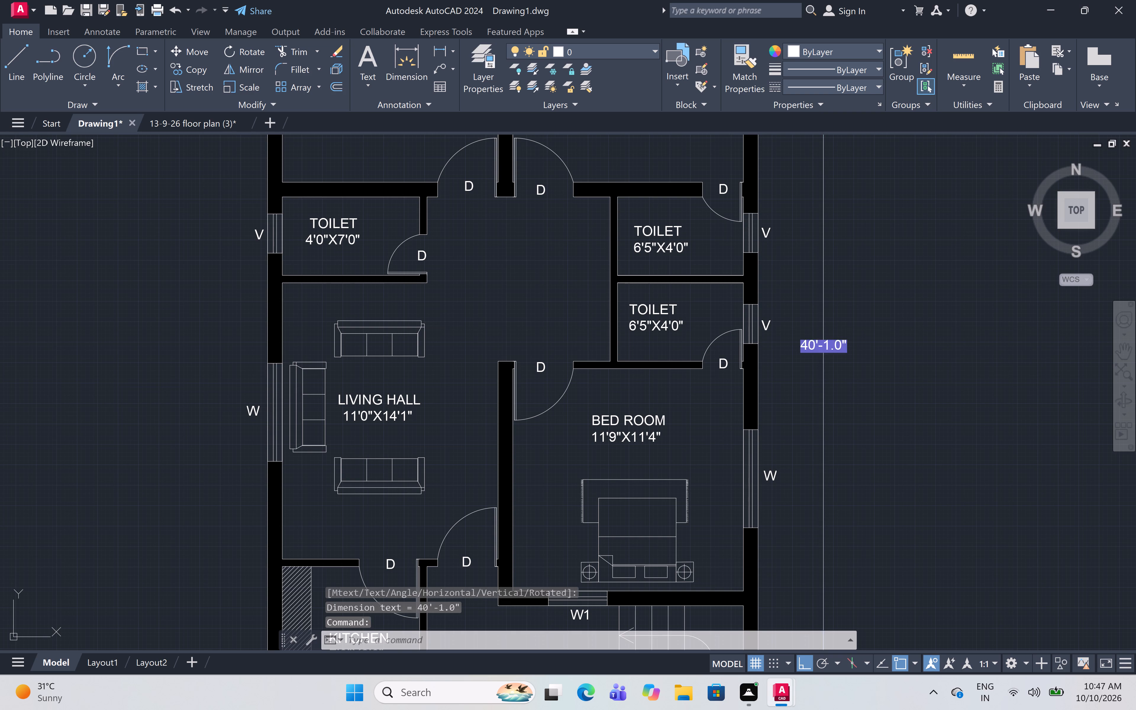
{"action": "left_click", "coordinate": [816, 344]}
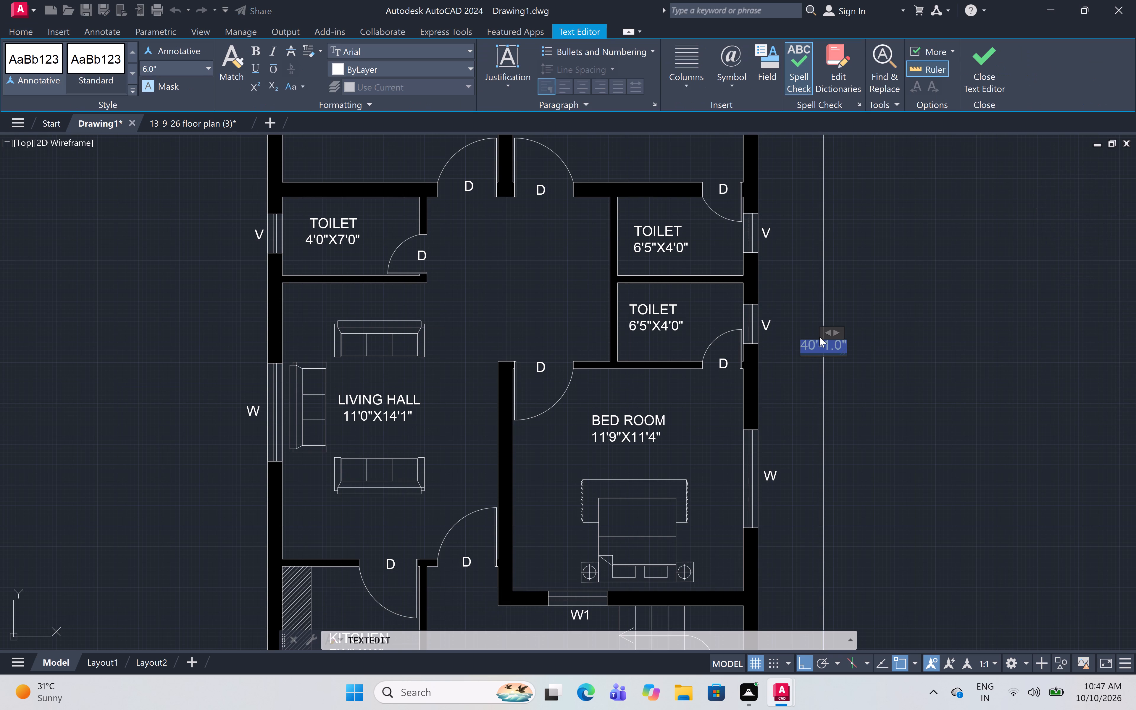
{"action": "key", "text": "BackSpace"}
{"action": "type", "text": "40'"}
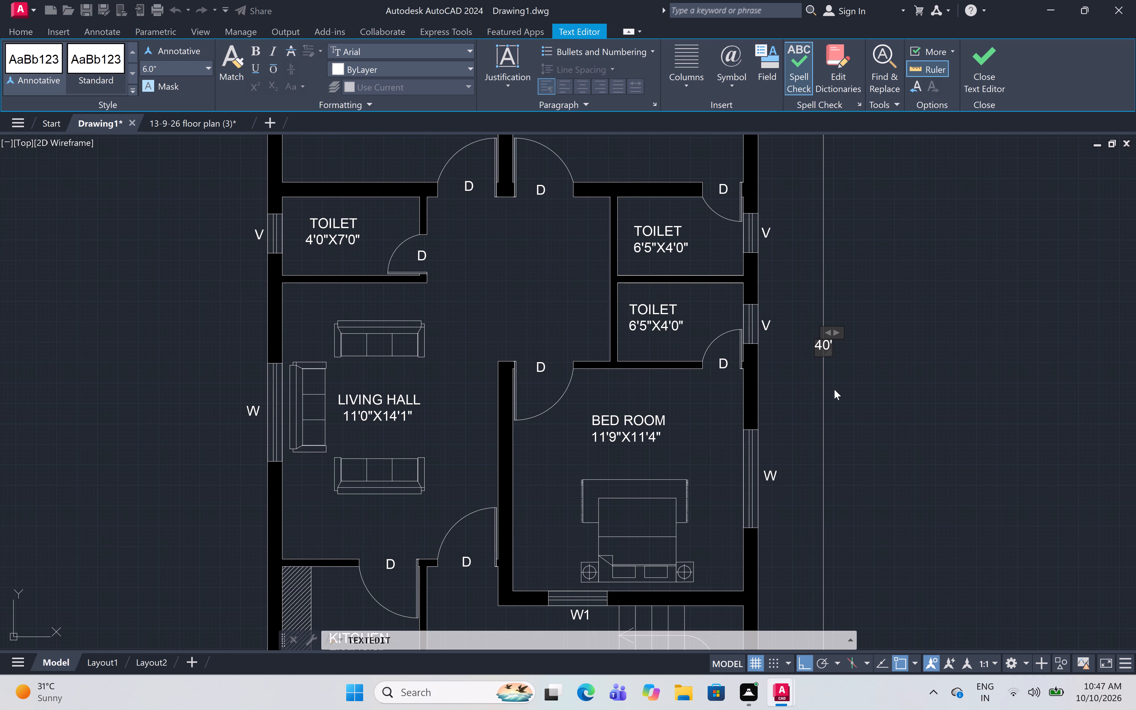
{"action": "left_click", "coordinate": [854, 388]}
{"action": "scroll", "coordinate": [854, 388], "scroll_direction": "down", "scroll_amount": 2}
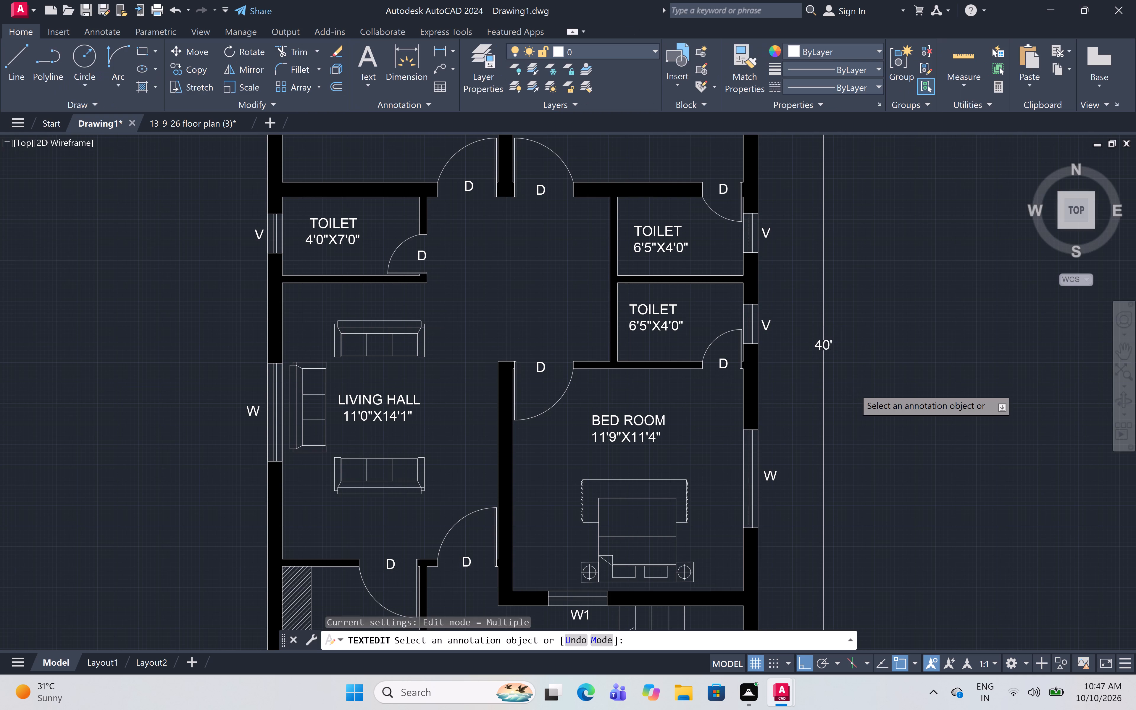
{"action": "scroll", "coordinate": [854, 388], "scroll_direction": "down", "scroll_amount": 2}
{"action": "scroll", "coordinate": [854, 388], "scroll_direction": "up", "scroll_amount": 2}
{"action": "middle_click_drag", "start_coordinate": [854, 388], "coordinate": [840, 385]}
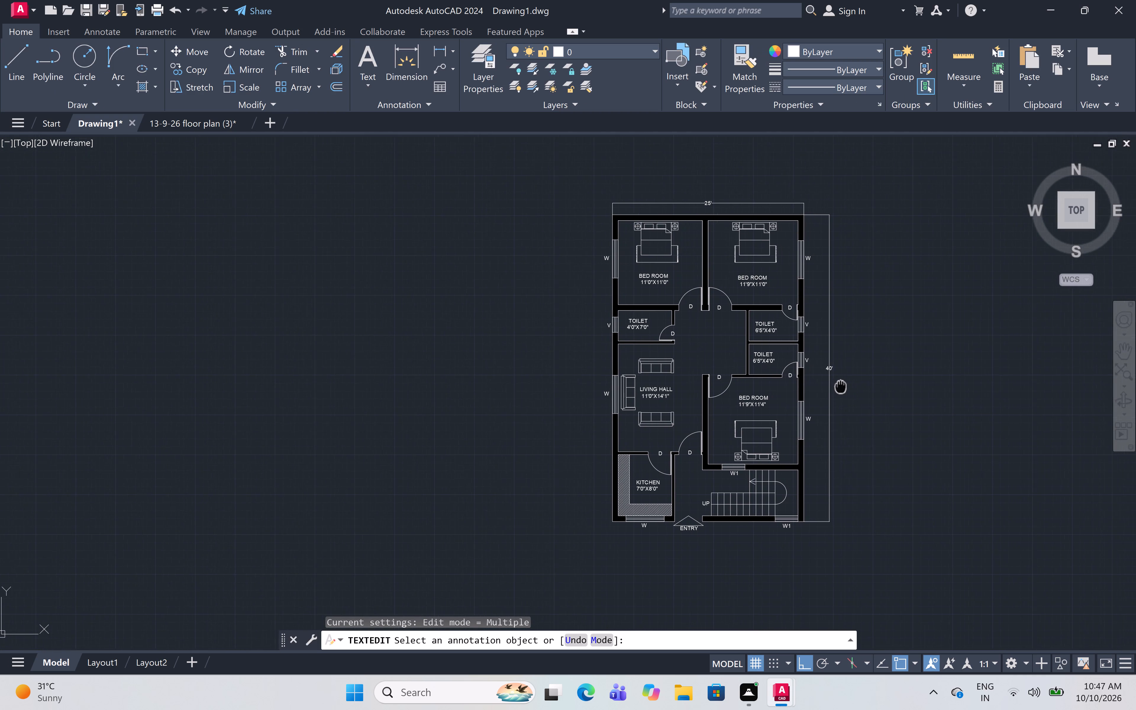
Draw a rectangular border around the whole floor plan, leaving a margin outside the overall width and length dimensions.
{"action": "middle_click_drag", "start_coordinate": [840, 385], "coordinate": [798, 389]}
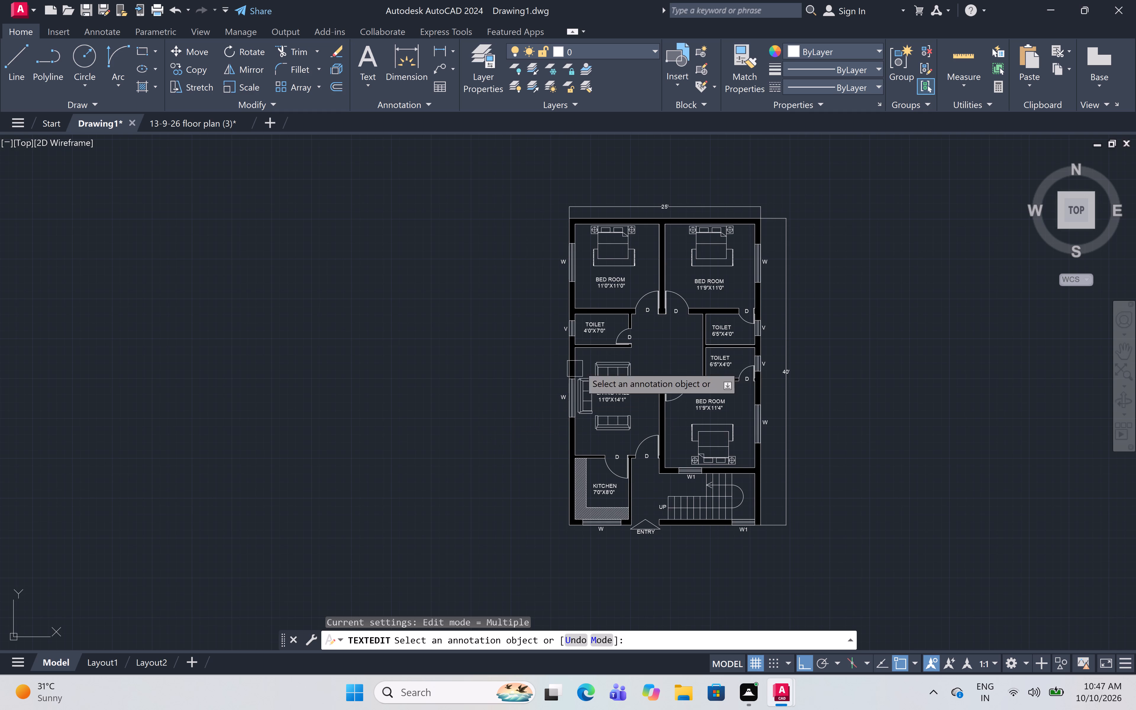
{"action": "key", "text": "Escape"}
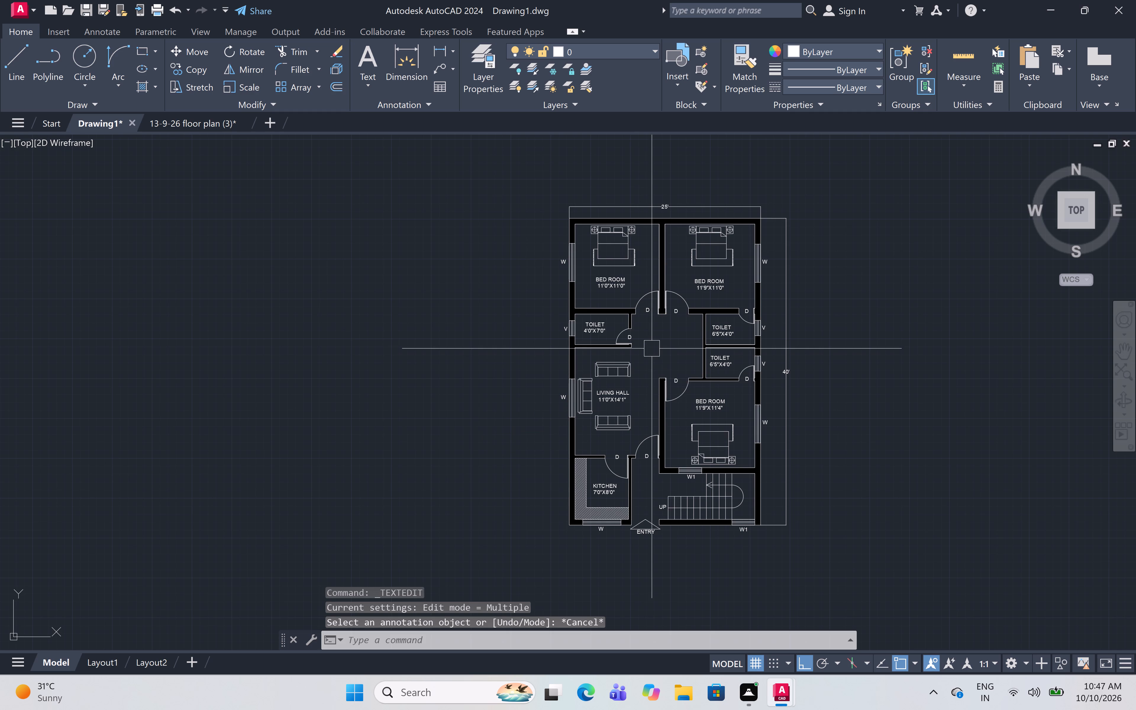
{"action": "scroll", "coordinate": [652, 348], "scroll_direction": "down", "scroll_amount": 1}
{"action": "scroll", "coordinate": [663, 346], "scroll_direction": "up", "scroll_amount": 1}
{"action": "middle_click_drag", "start_coordinate": [663, 346], "coordinate": [662, 346]}
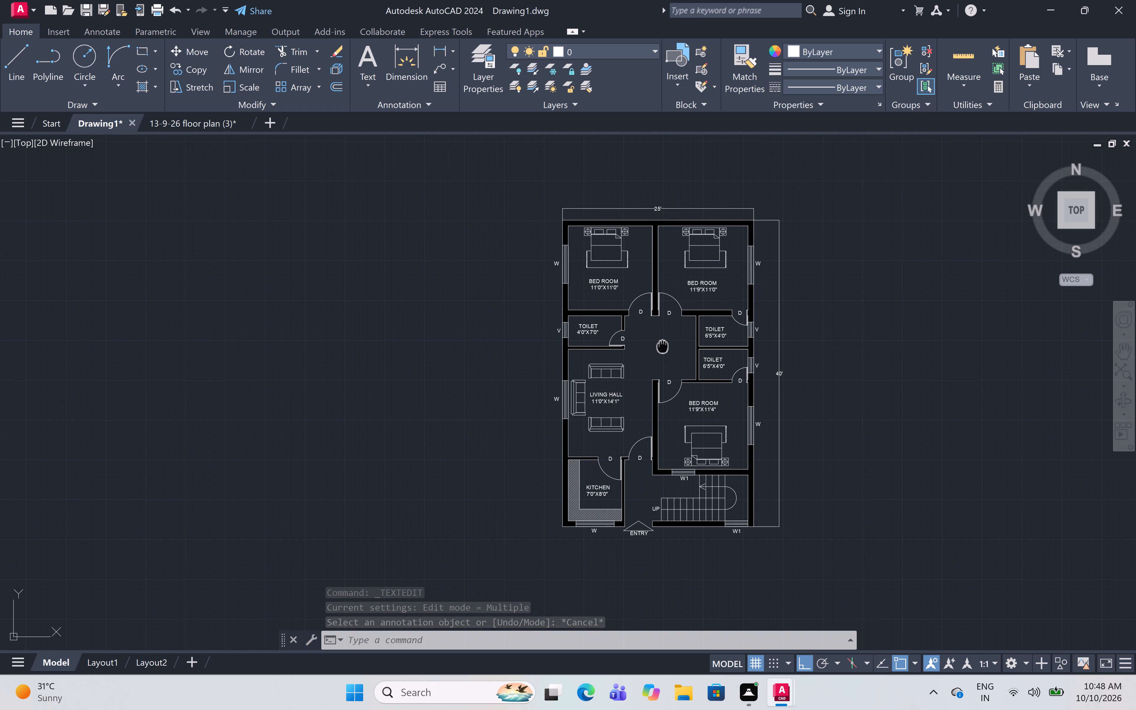
{"action": "middle_click_drag", "start_coordinate": [662, 346], "coordinate": [610, 356]}
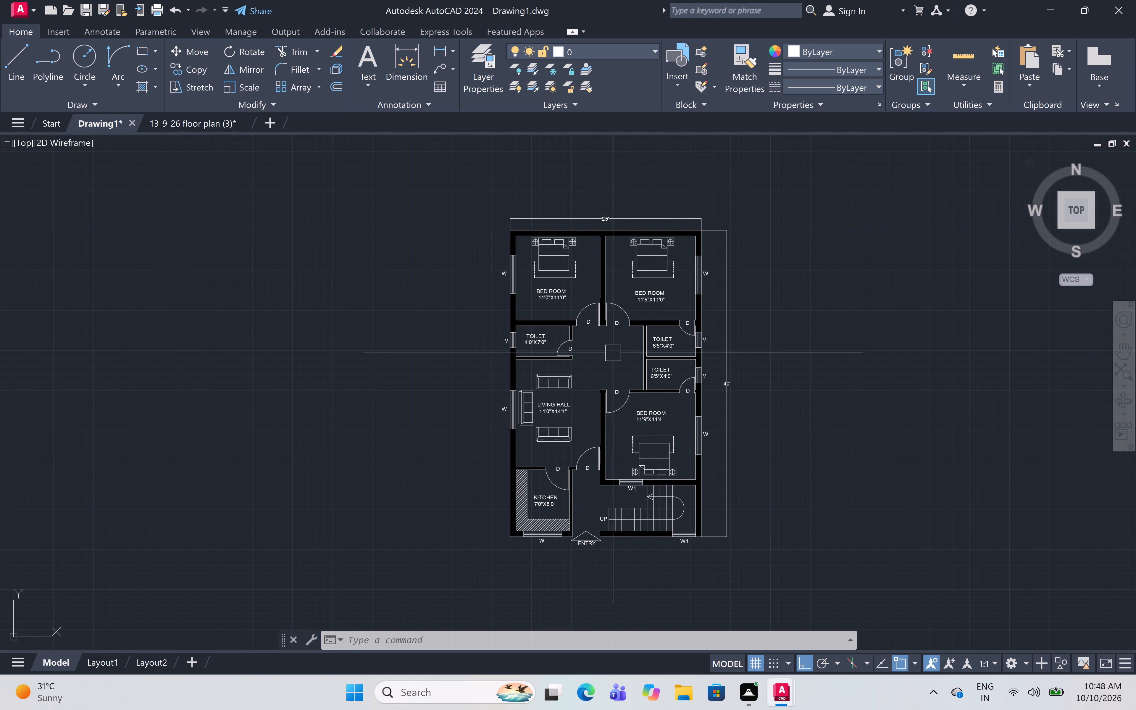
{"action": "scroll", "coordinate": [613, 353], "scroll_direction": "up", "scroll_amount": 1}
{"action": "middle_click_drag", "start_coordinate": [613, 353], "coordinate": [625, 341]}
{"action": "scroll", "coordinate": [625, 341], "scroll_direction": "down", "scroll_amount": 1}
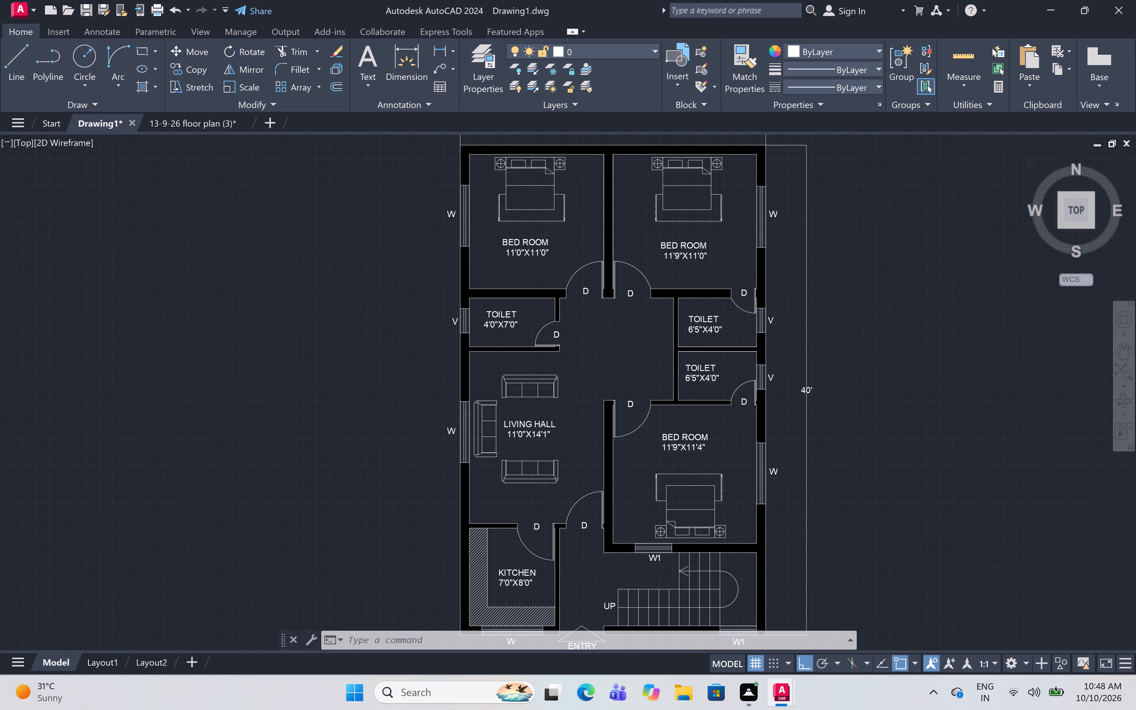
{"action": "type", "text": "REC"}
{"action": "key", "text": "space"}
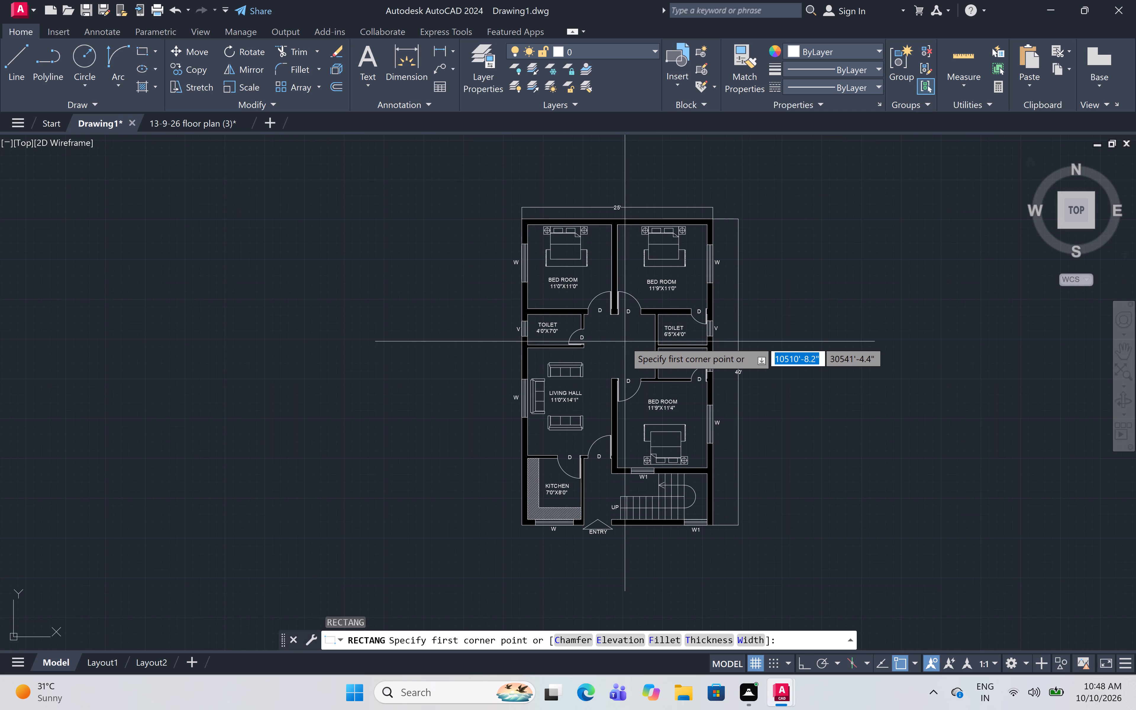
{"action": "left_click", "coordinate": [479, 172]}
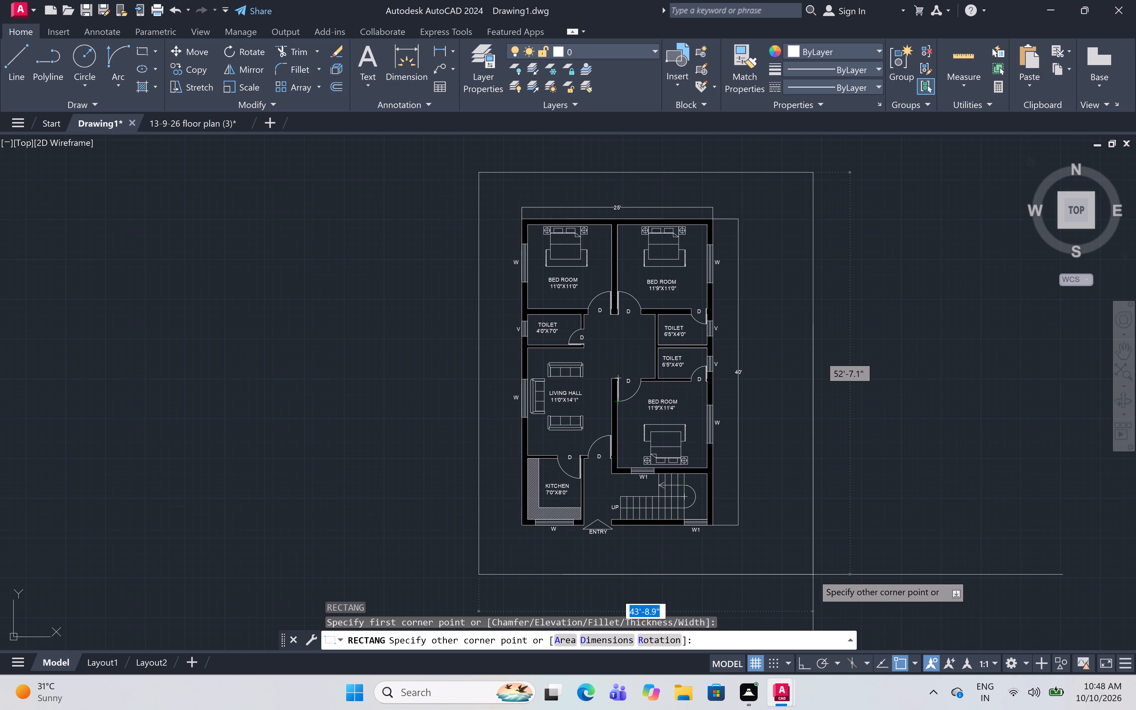
{"action": "left_click", "coordinate": [789, 584]}
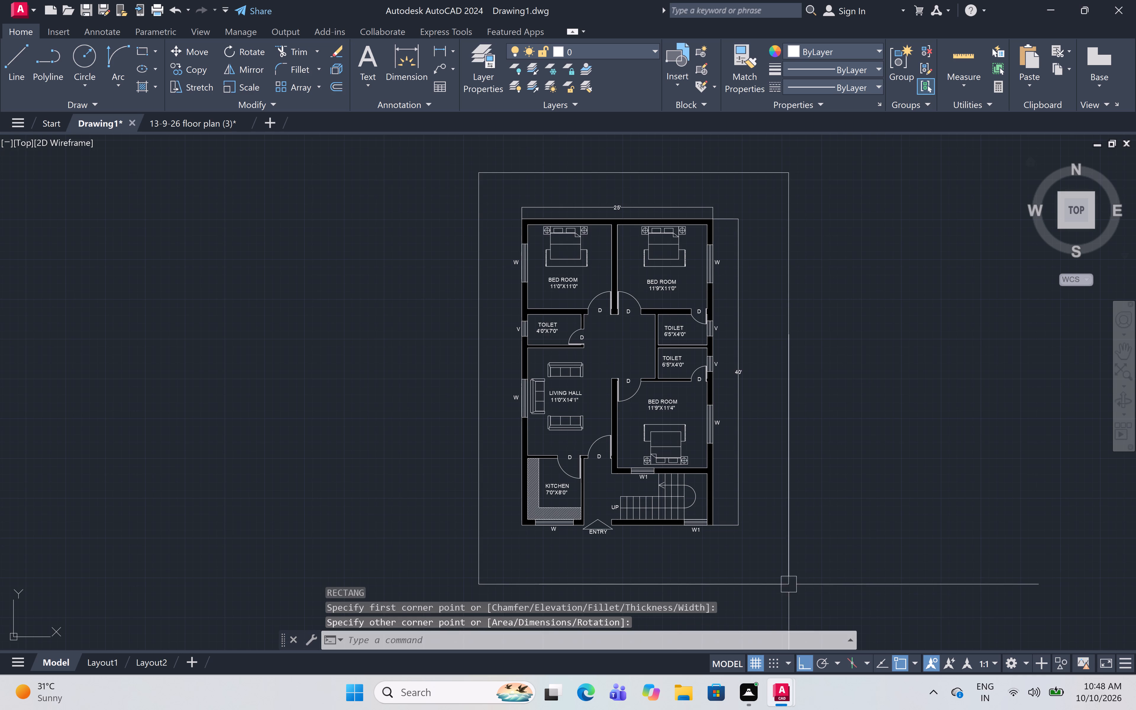
Add the multiline text 25'0"X40'0" below the ENTRY label, inside the border rectangle.
{"action": "scroll", "coordinate": [656, 586], "scroll_direction": "up", "scroll_amount": 2}
{"action": "middle_click_drag", "start_coordinate": [656, 586], "coordinate": [673, 502]}
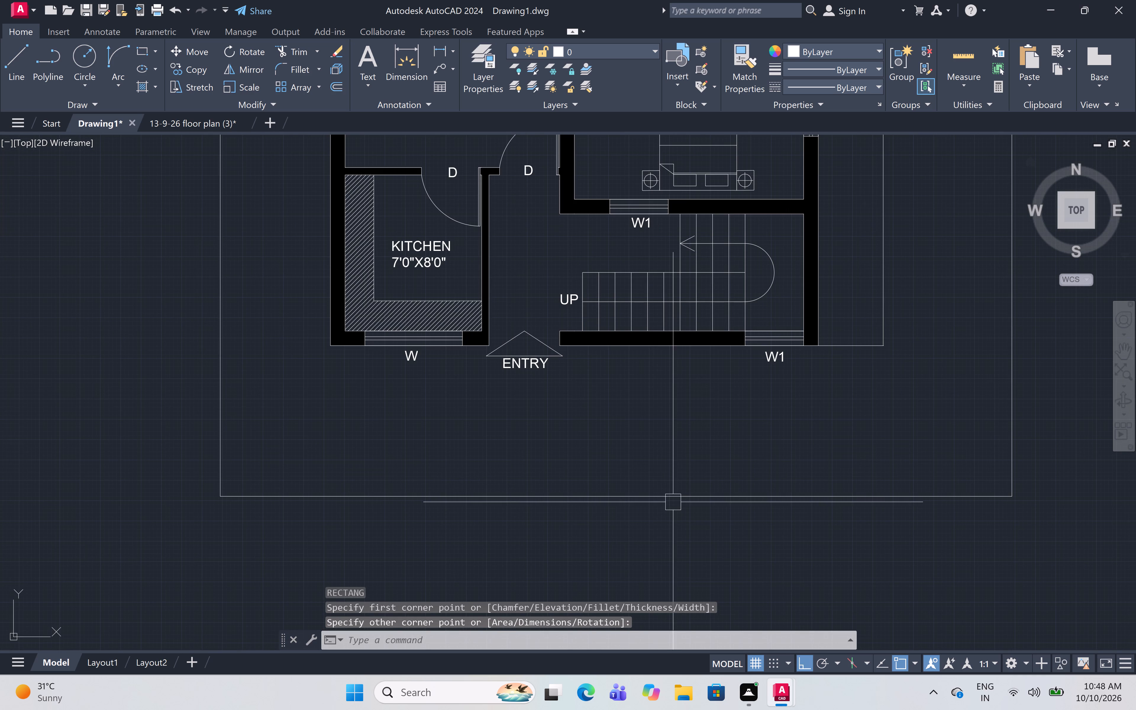
{"action": "type", "text": "MT"}
{"action": "key", "text": "space"}
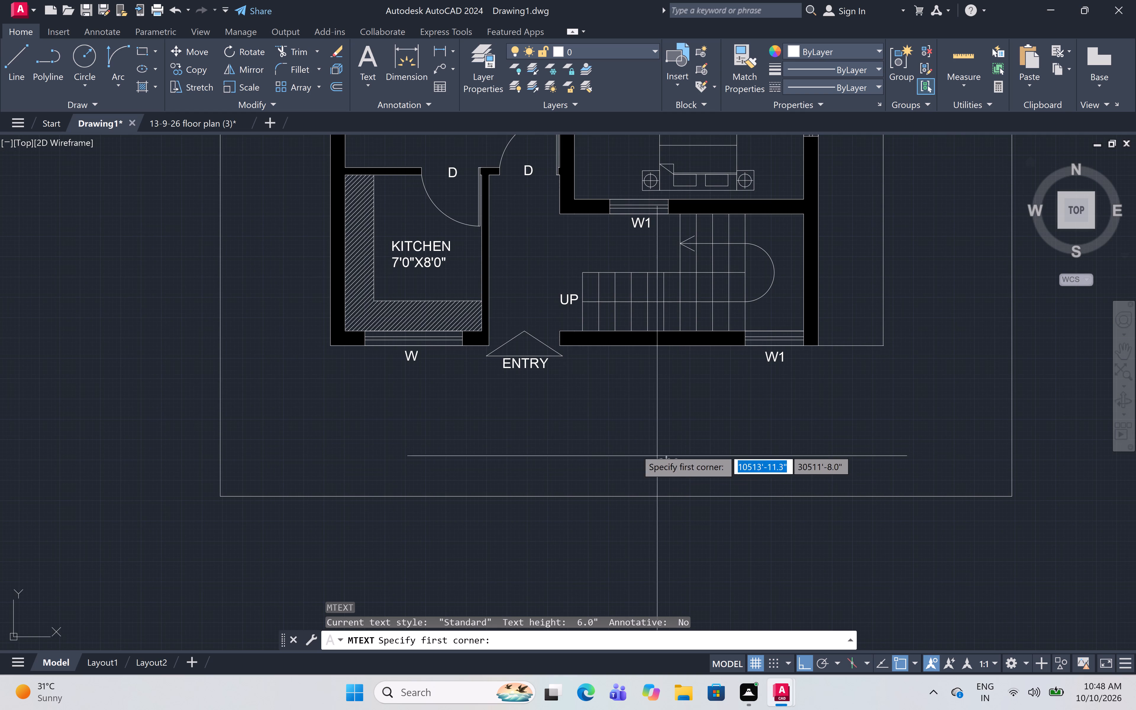
{"action": "left_click", "coordinate": [459, 400]}
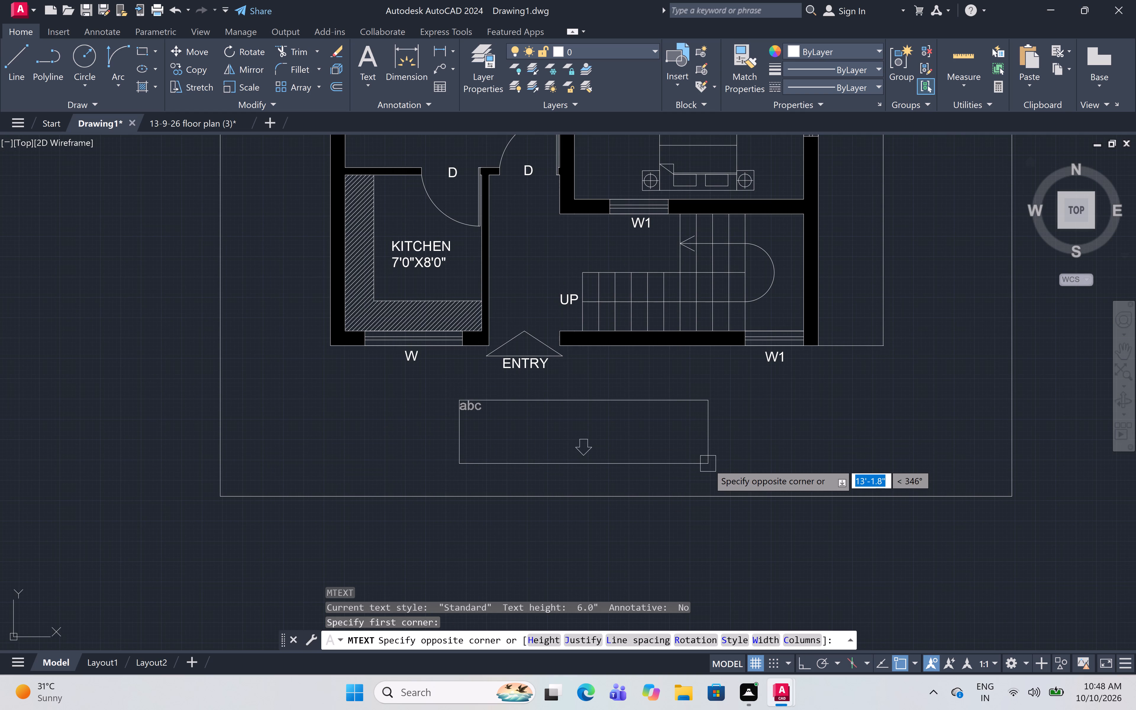
{"action": "left_click", "coordinate": [711, 461]}
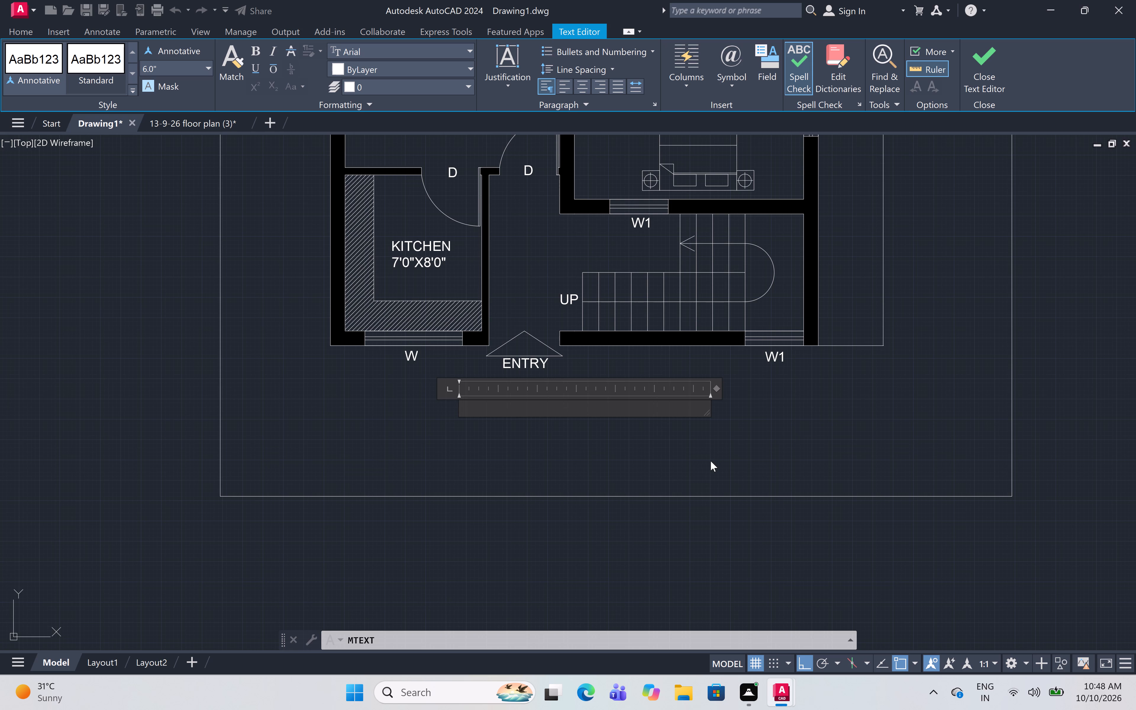
{"action": "key", "text": "2"}
{"action": "key", "text": "5"}
{"action": "key", "text": "apostrophe"}
{"action": "type", "text": "0\""}
{"action": "type", "text": "X40'0\""}
{"action": "scroll", "coordinate": [710, 461], "scroll_direction": "up", "scroll_amount": 1}
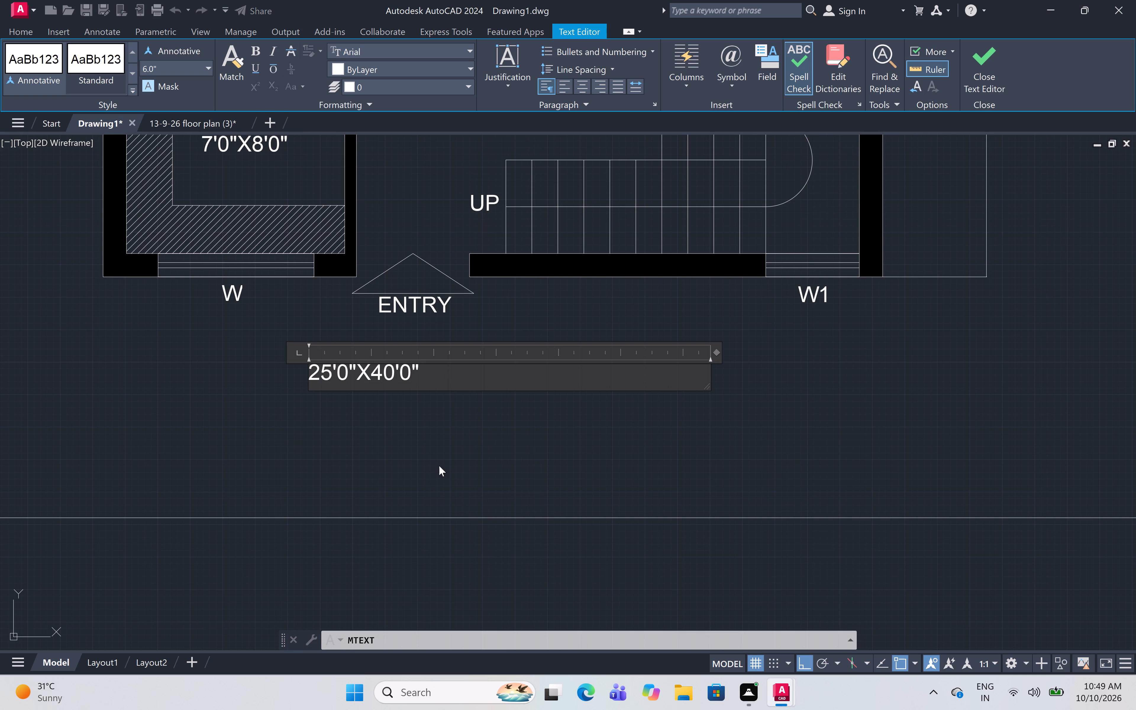
{"action": "left_click", "coordinate": [309, 452]}
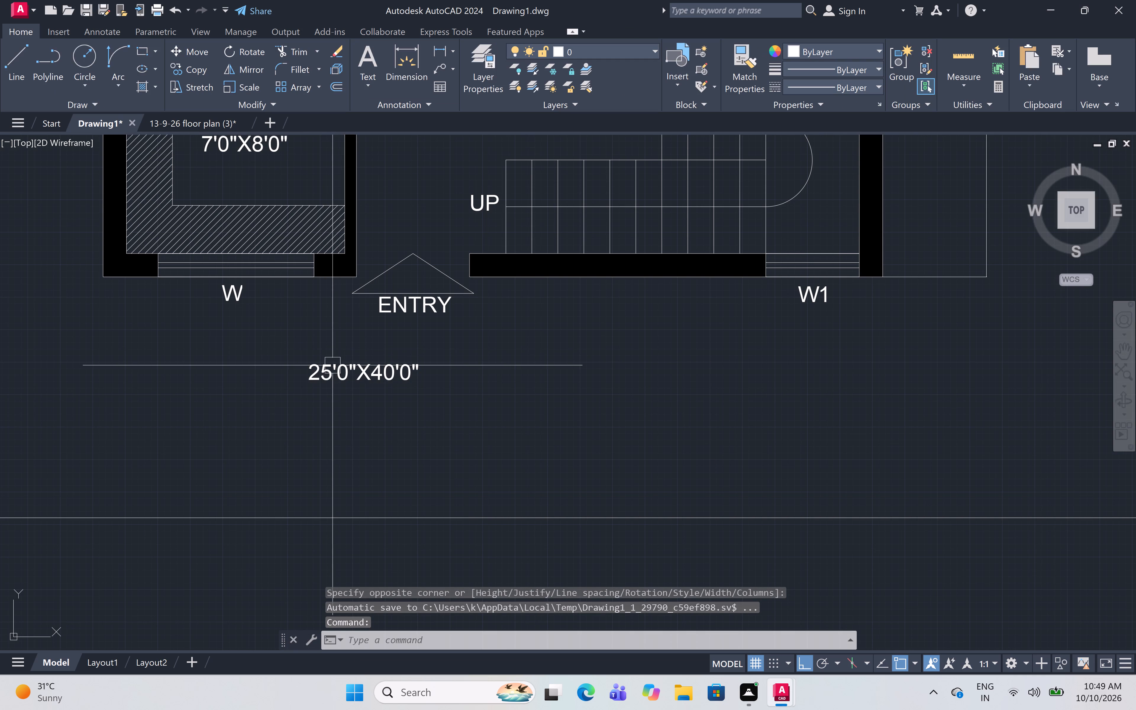
Set the text height of the 25'0"X40'0" label below the entry to 2'.
{"action": "left_click", "coordinate": [330, 374]}
{"action": "right_click", "coordinate": [306, 457]}
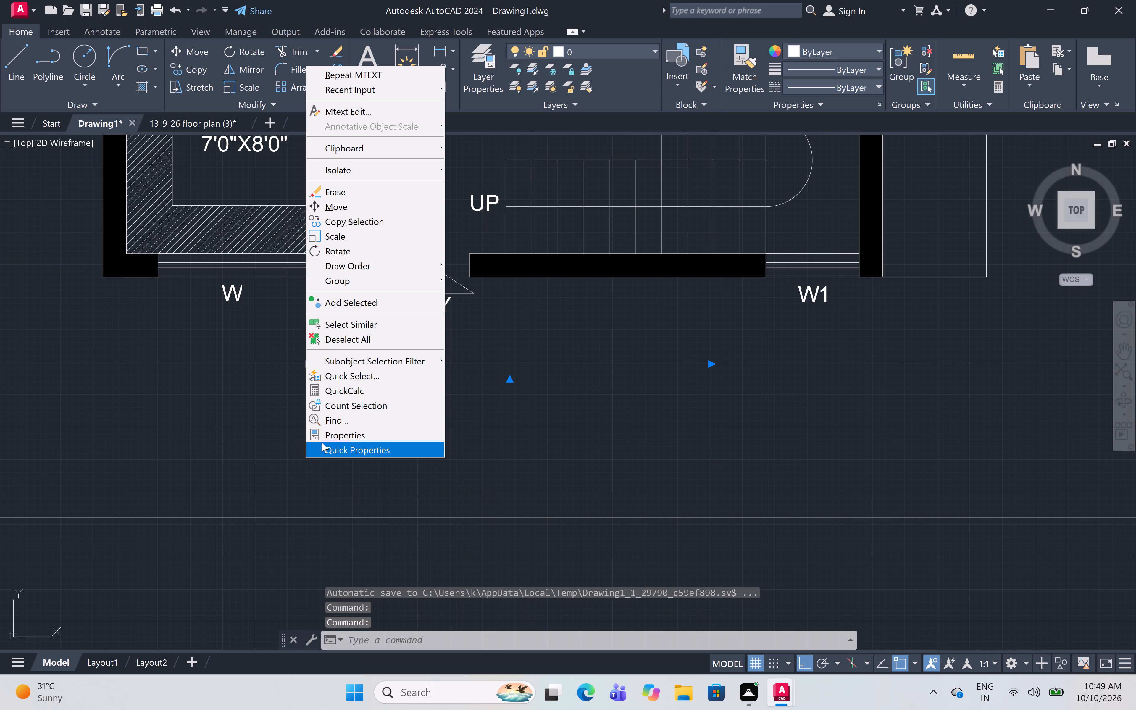
{"action": "left_click", "coordinate": [325, 437]}
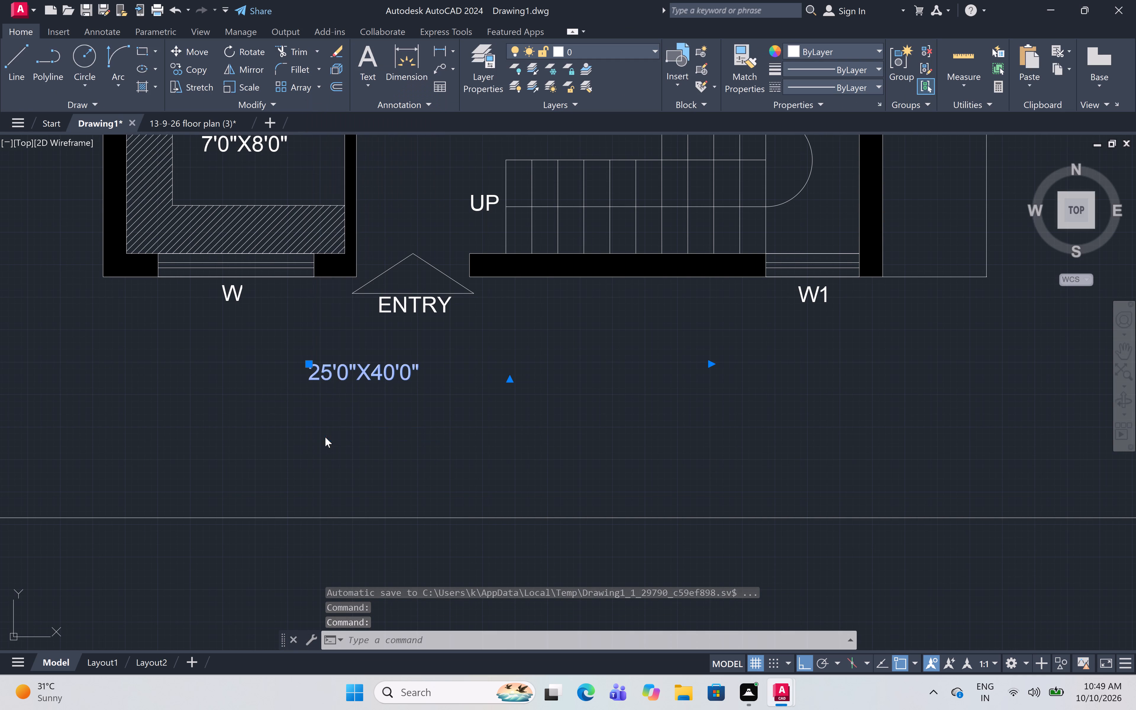
{"action": "left_click", "coordinate": [135, 337]}
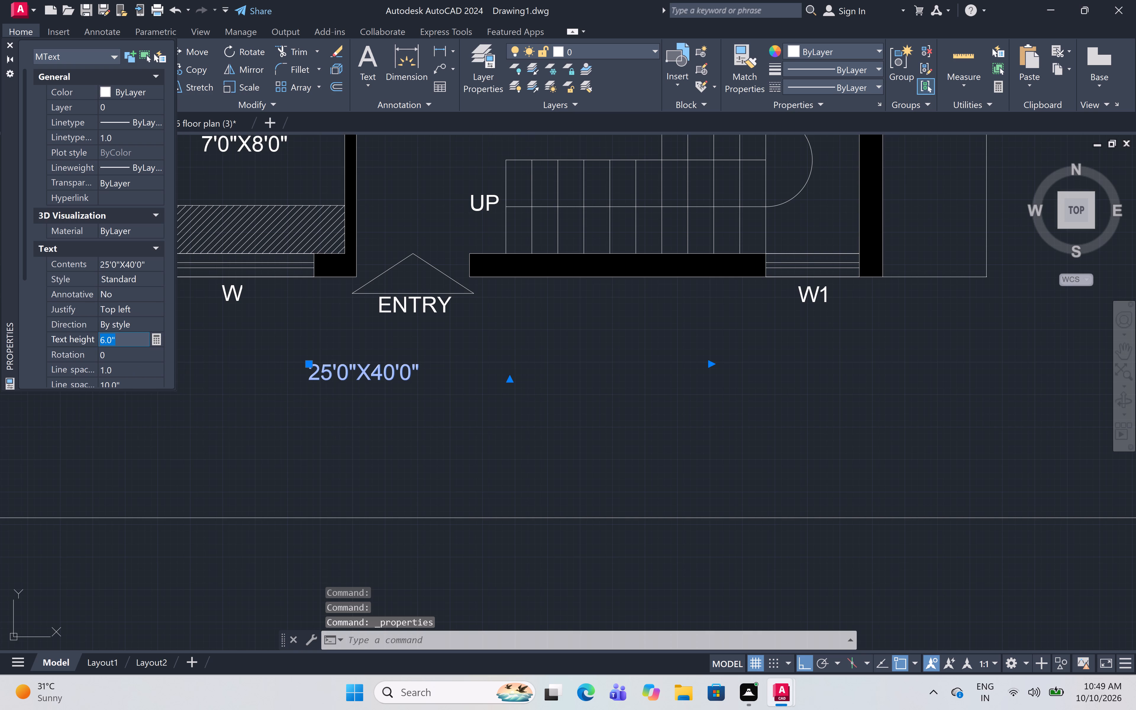
{"action": "key", "text": "BackSpace"}
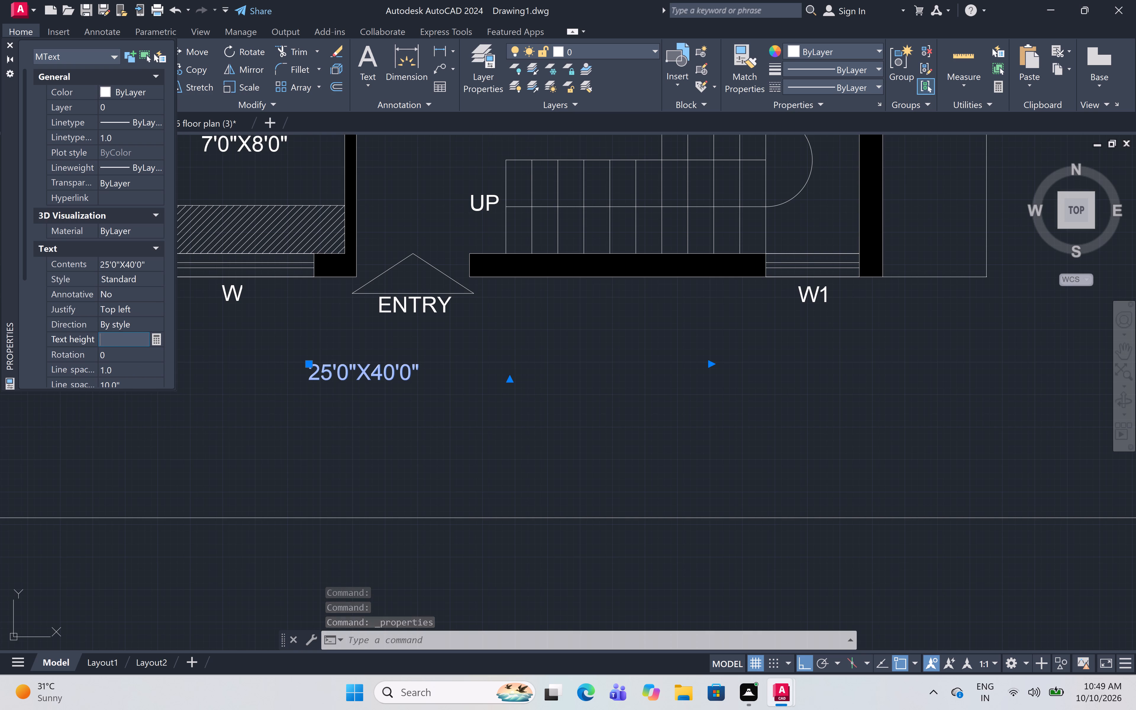
{"action": "type", "text": "2'"}
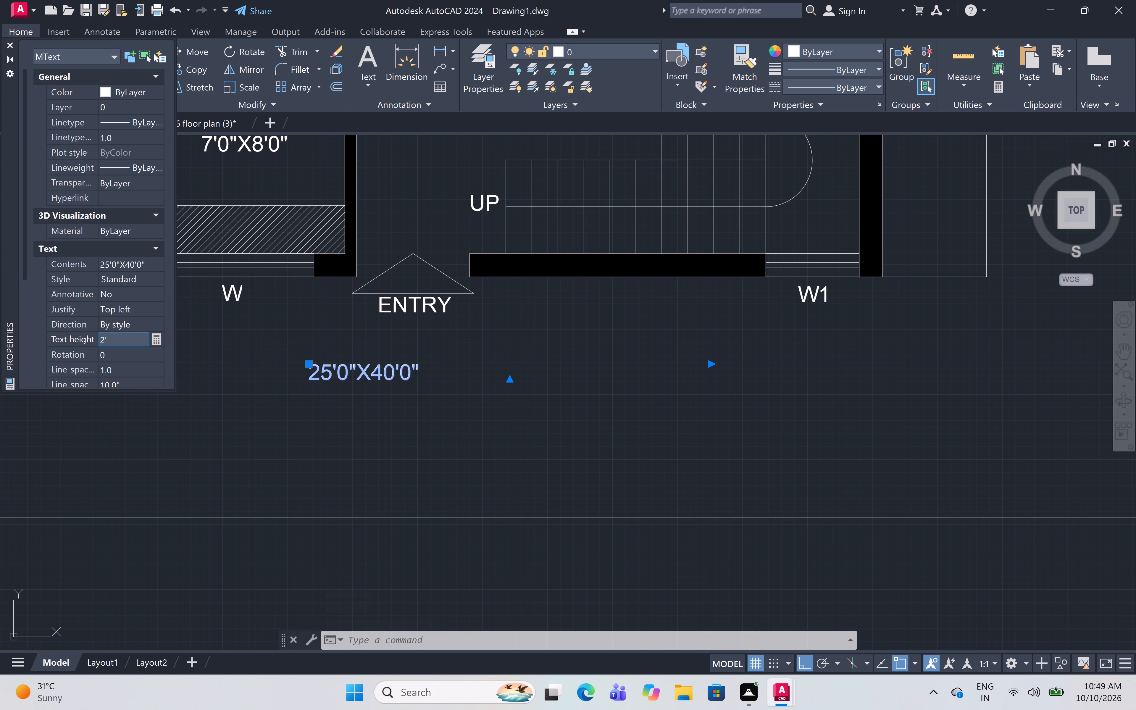
{"action": "left_click", "coordinate": [350, 439]}
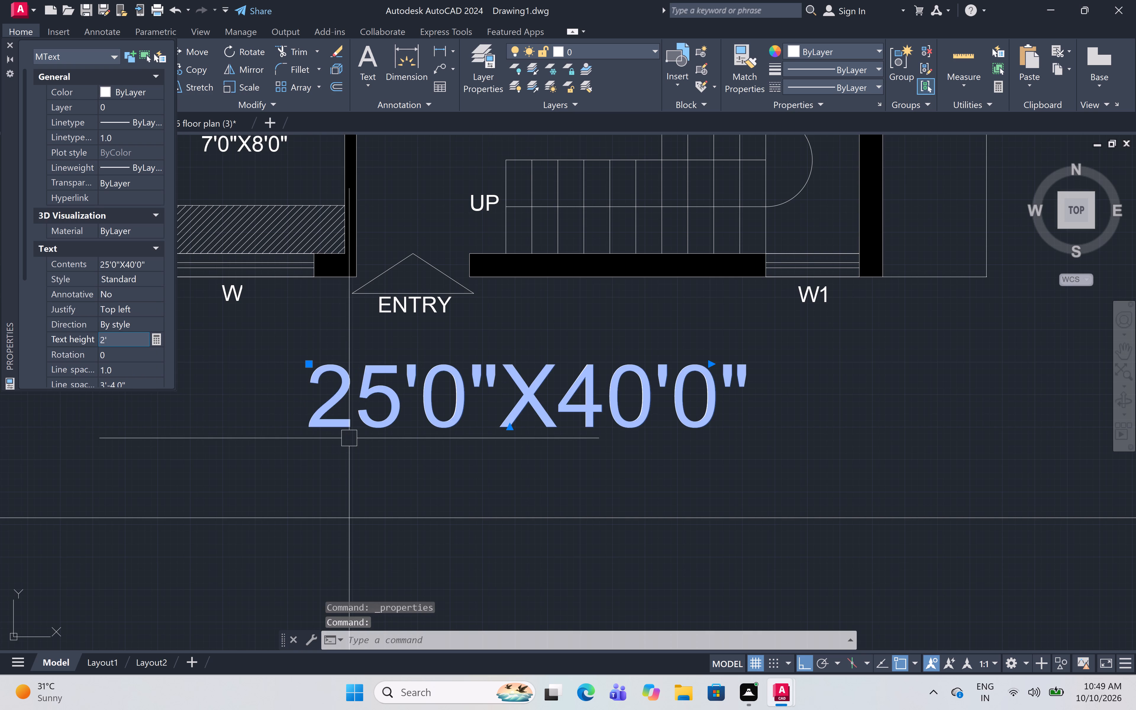
{"action": "key", "text": "Escape"}
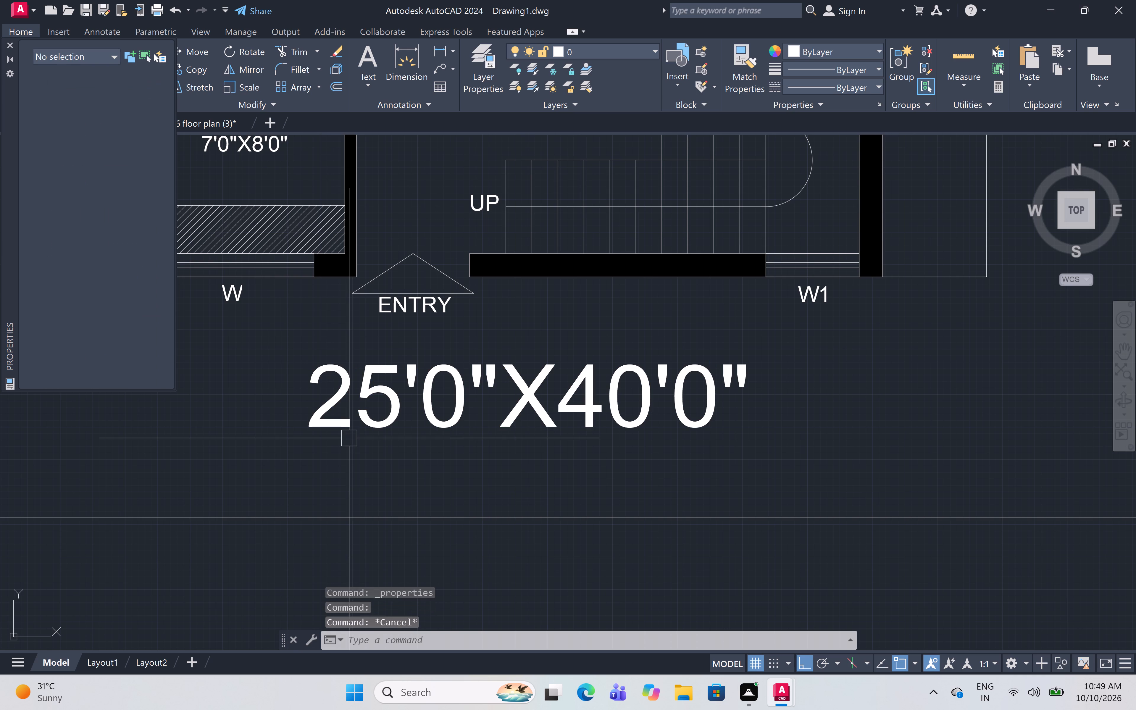
{"action": "key", "text": "Escape"}
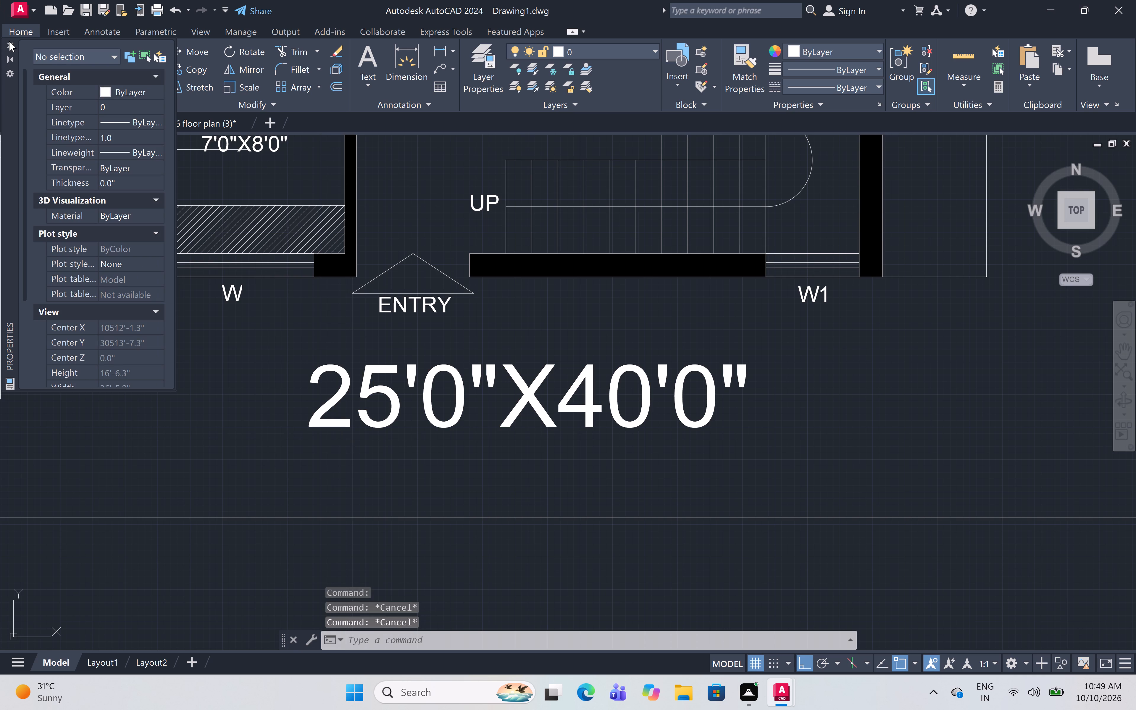
{"action": "left_click", "coordinate": [9, 41]}
Stretch the border rectangle's east edge inward, closer to the overall length dimension.
{"action": "scroll", "coordinate": [233, 317], "scroll_direction": "down", "scroll_amount": 3}
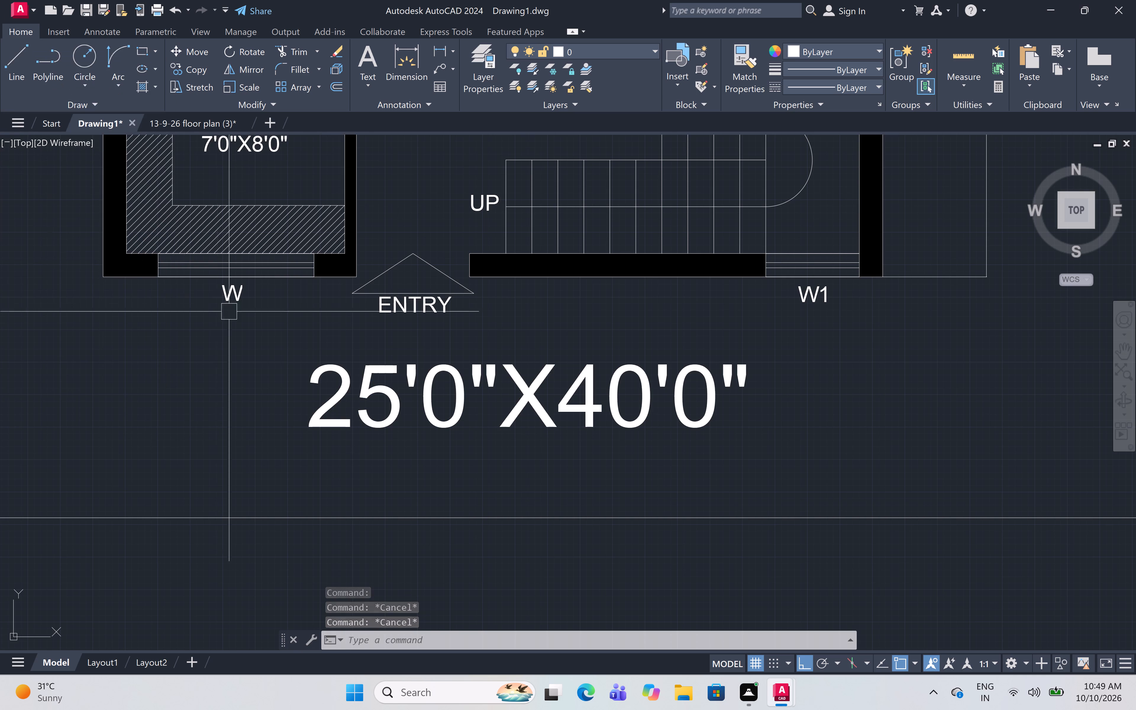
{"action": "middle_click_drag", "start_coordinate": [192, 333], "coordinate": [242, 465]}
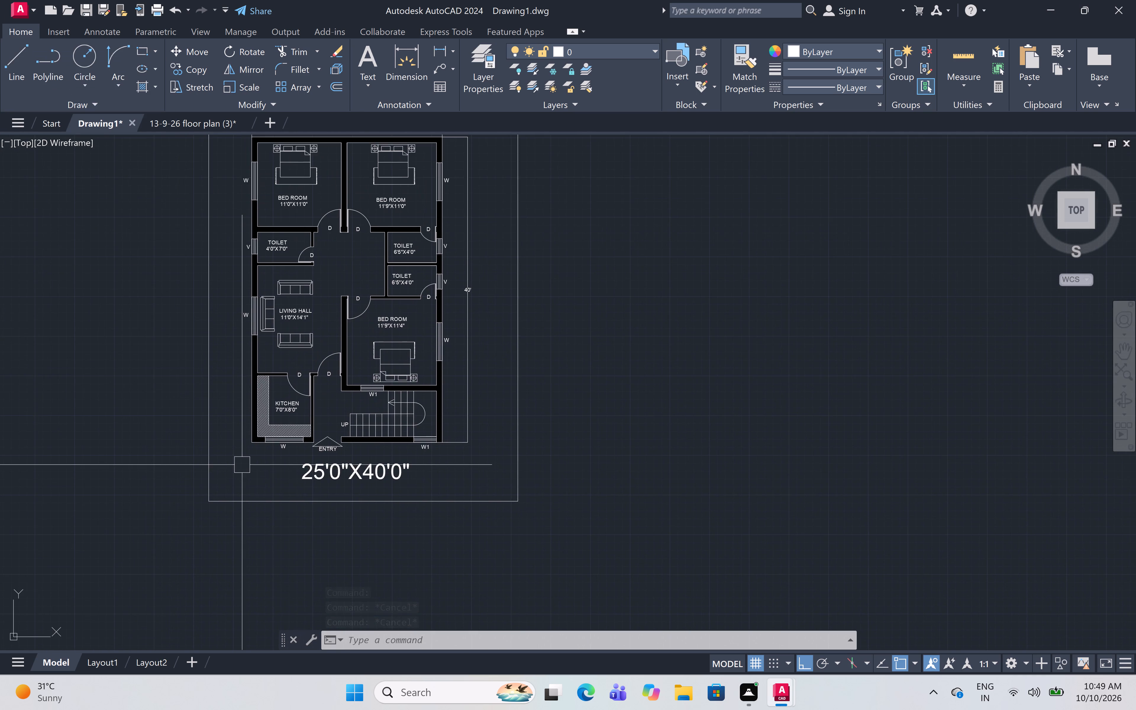
{"action": "scroll", "coordinate": [242, 465], "scroll_direction": "down", "scroll_amount": 1}
{"action": "middle_click_drag", "start_coordinate": [242, 465], "coordinate": [268, 470]}
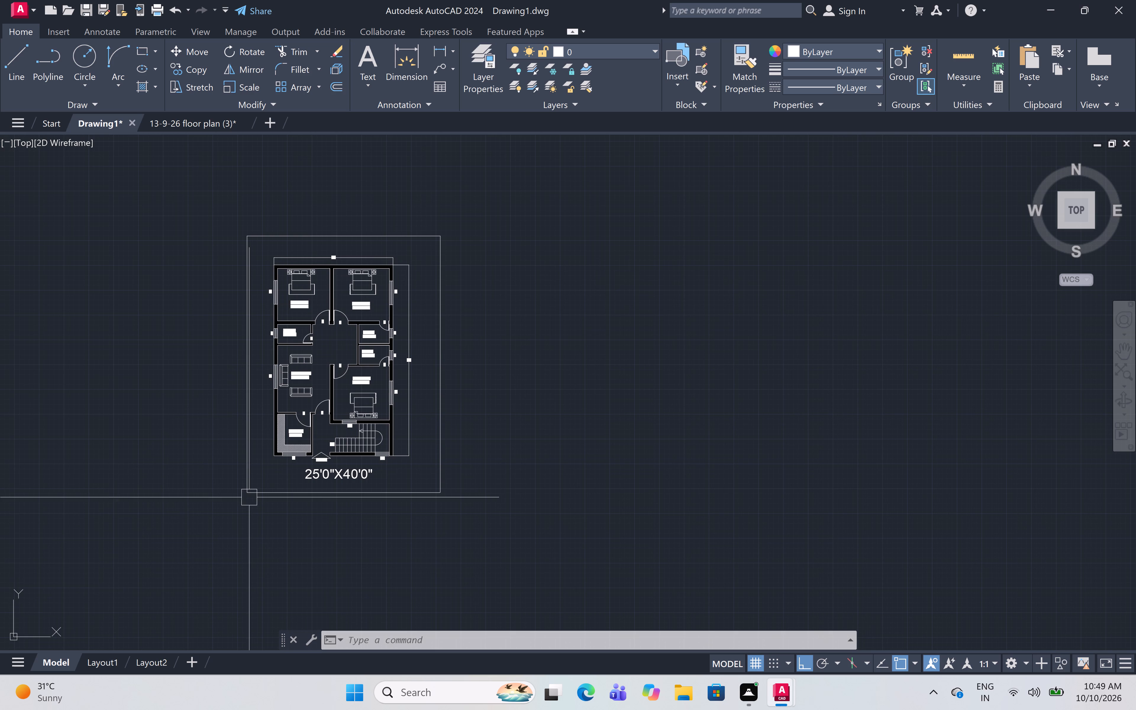
{"action": "left_click", "coordinate": [444, 340]}
{"action": "left_click", "coordinate": [440, 363]}
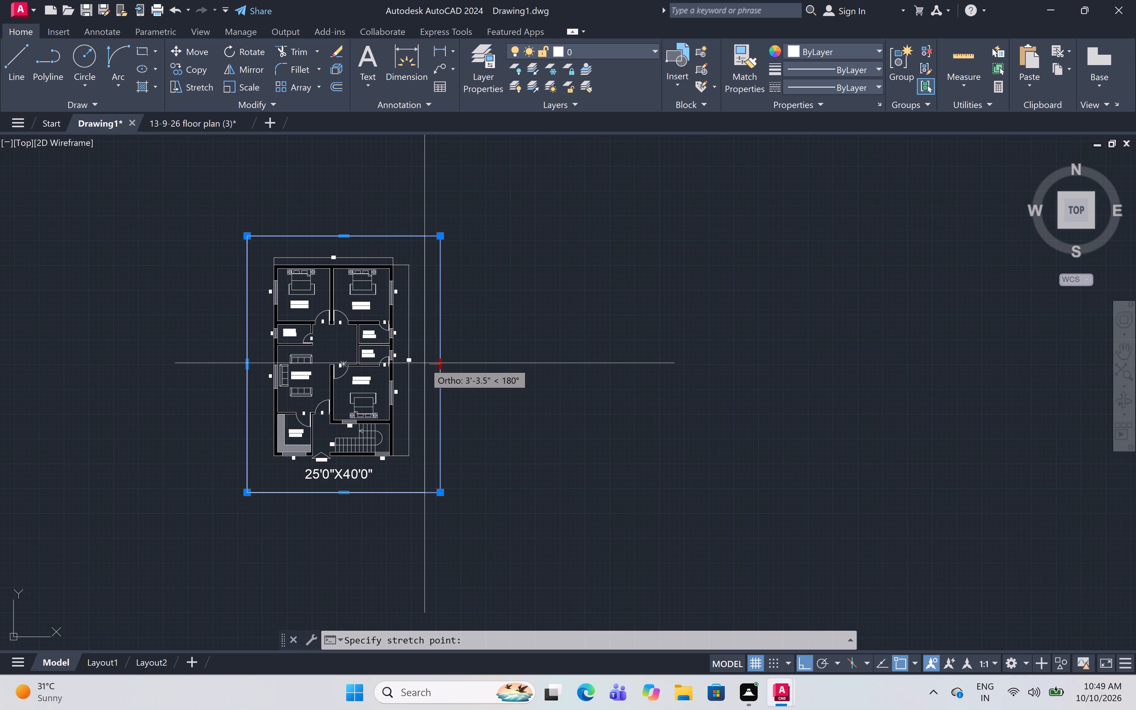
{"action": "scroll", "coordinate": [425, 363], "scroll_direction": "up", "scroll_amount": 2}
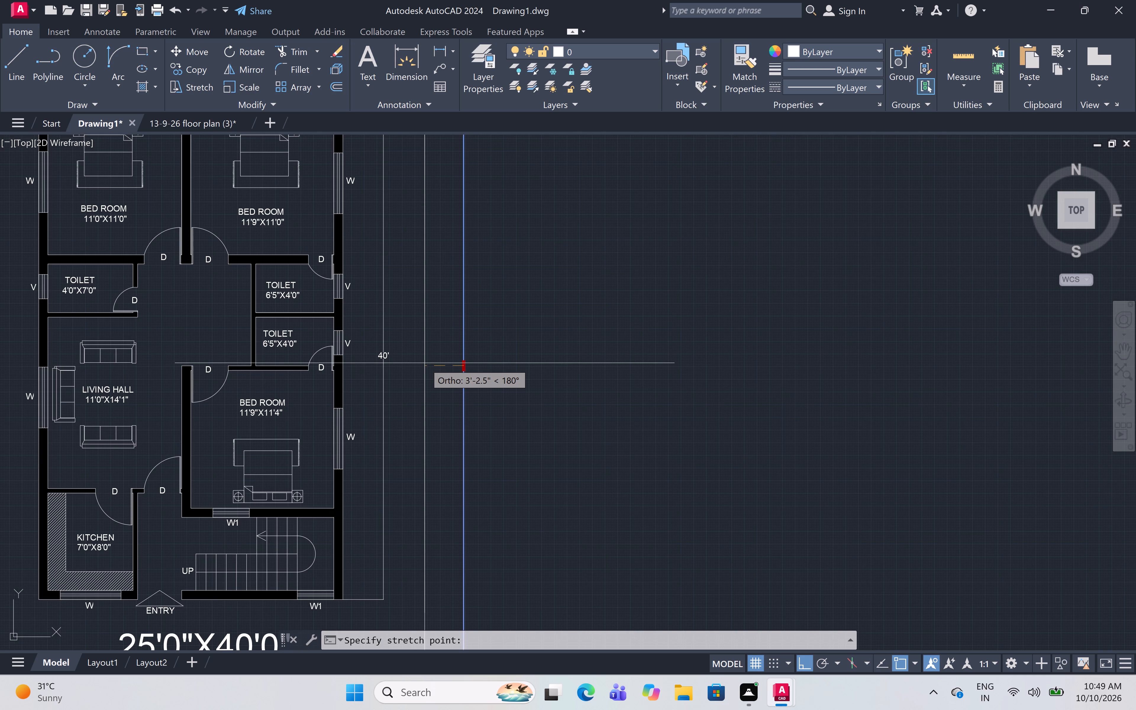
{"action": "left_click", "coordinate": [414, 369]}
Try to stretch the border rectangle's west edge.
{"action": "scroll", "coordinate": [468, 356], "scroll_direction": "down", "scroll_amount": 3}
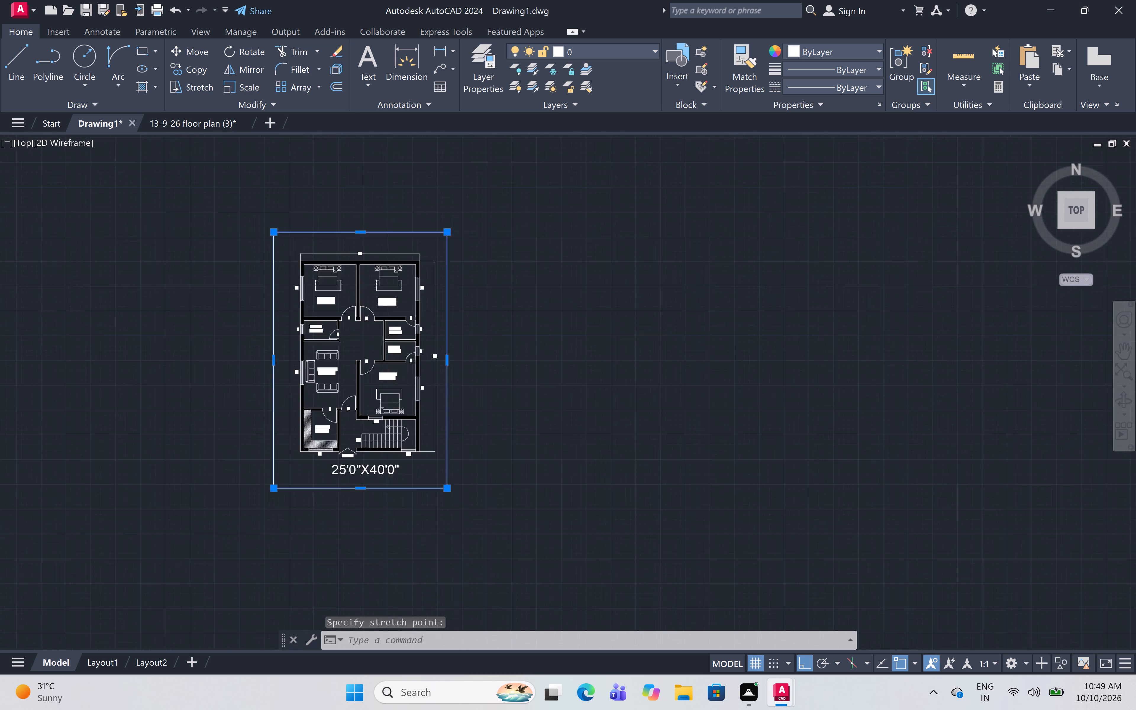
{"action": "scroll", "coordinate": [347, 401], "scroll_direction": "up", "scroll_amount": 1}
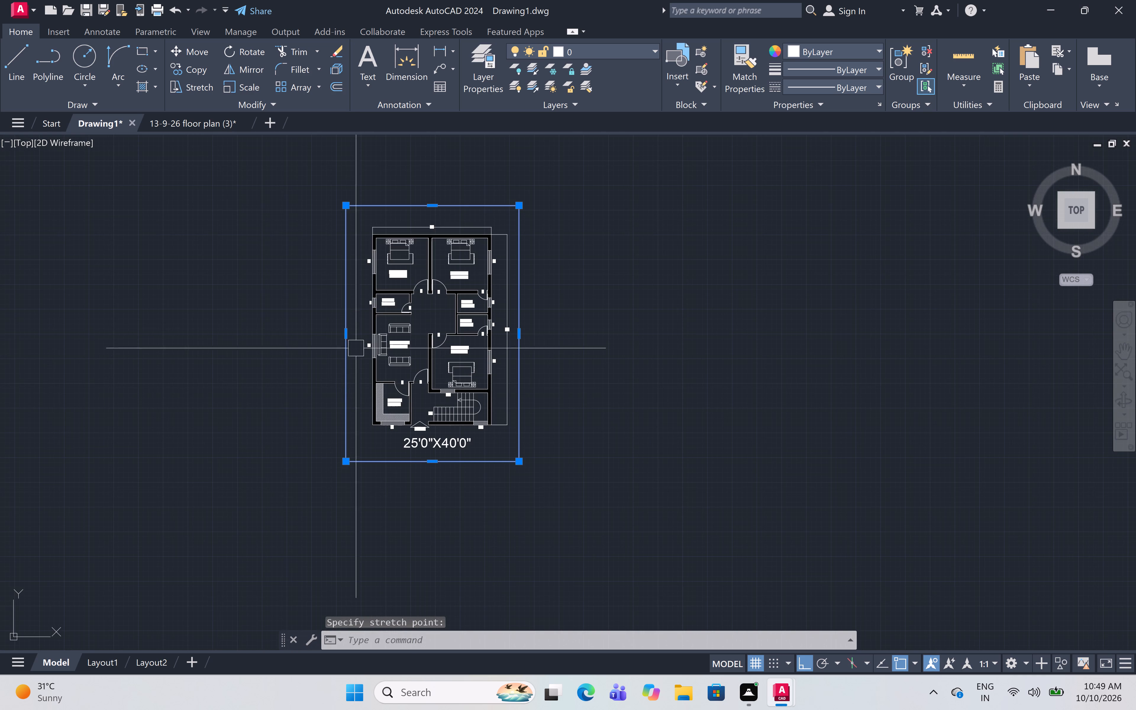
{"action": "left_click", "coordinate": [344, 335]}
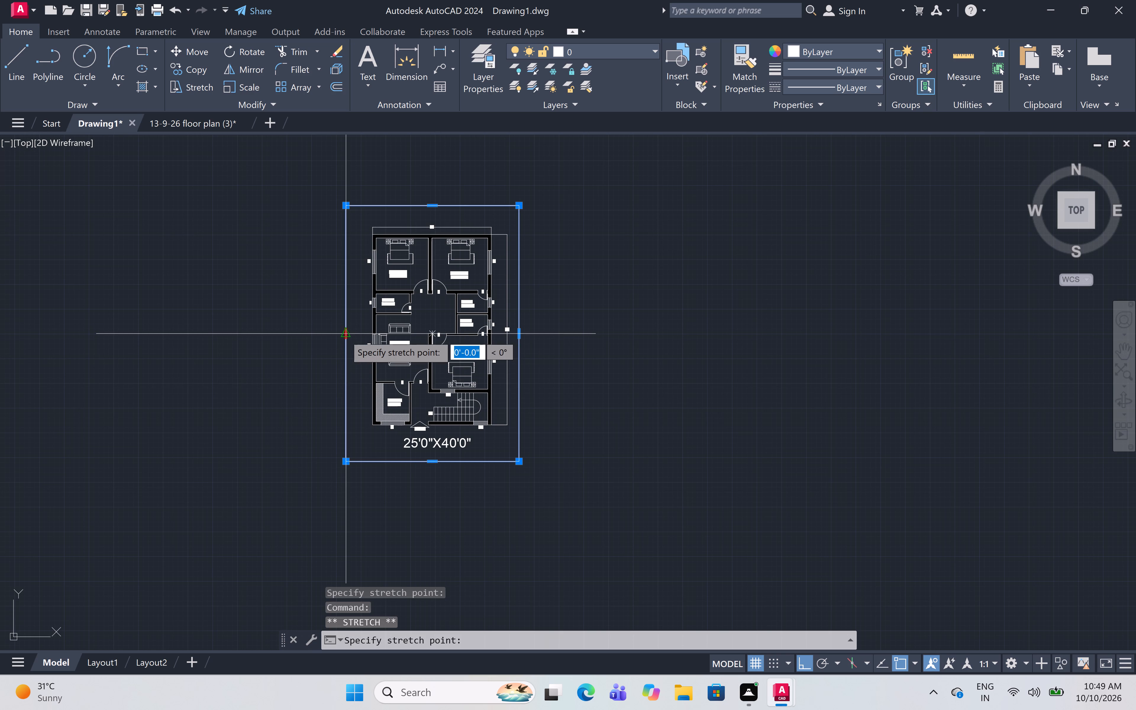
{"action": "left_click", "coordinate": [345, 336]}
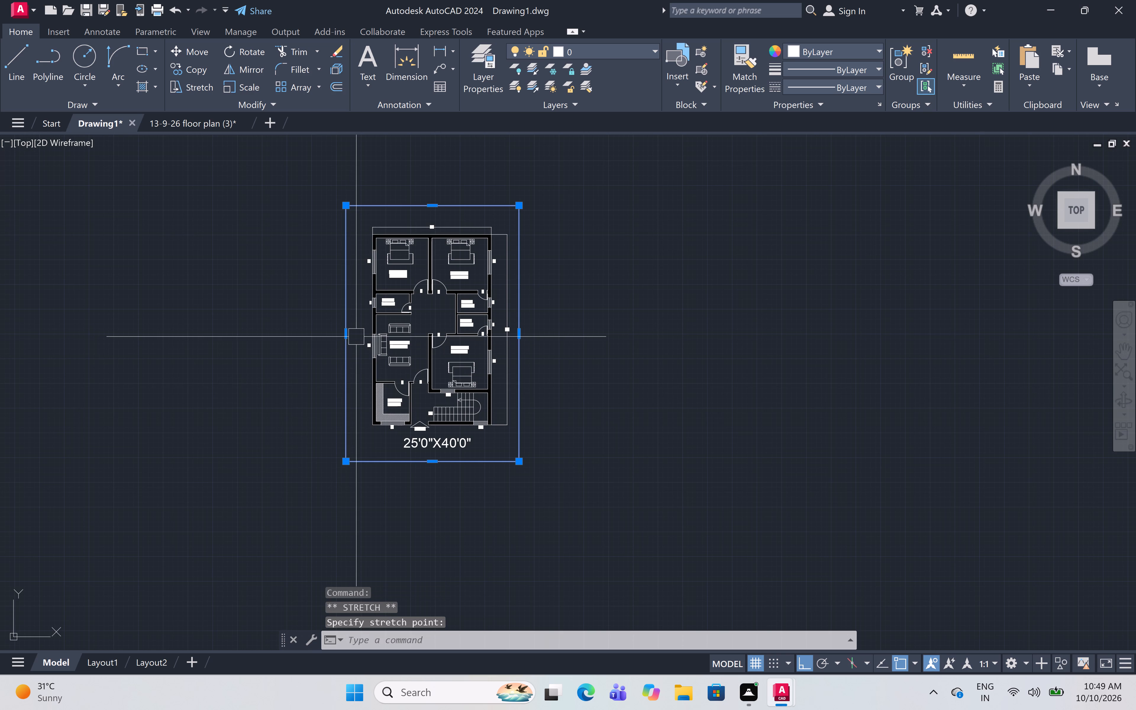
Stretch the border rectangle's west edge inward by about 2'-10", closer to the house plan.
{"action": "left_click", "coordinate": [357, 337]}
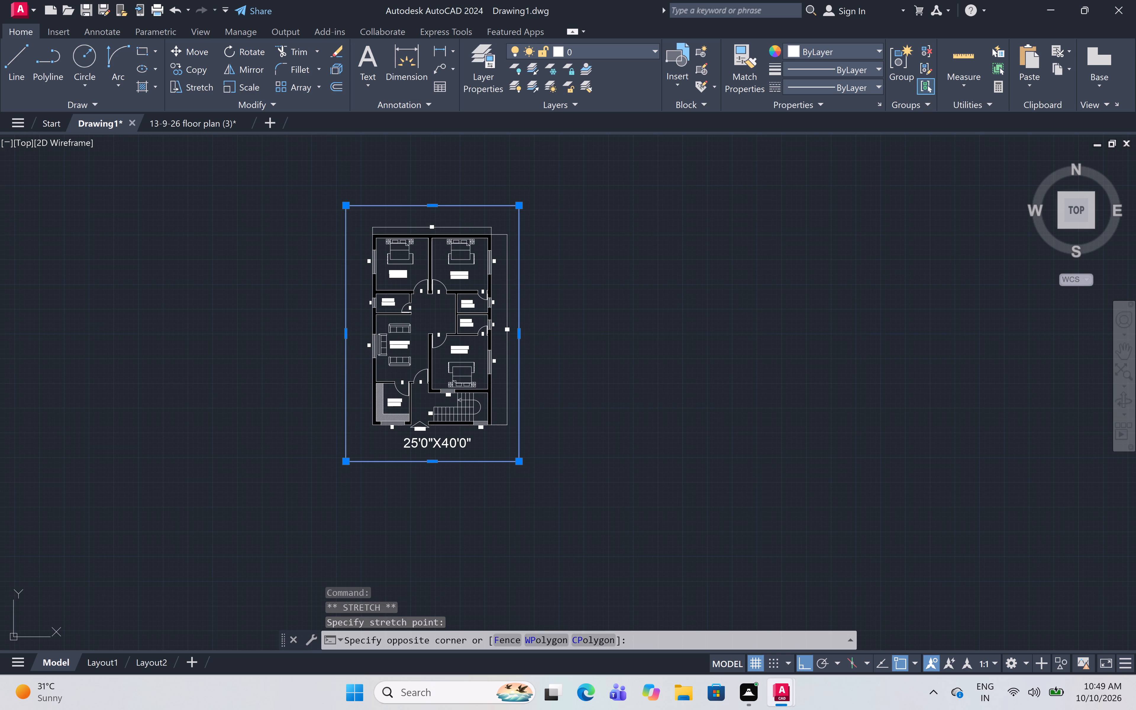
{"action": "left_click", "coordinate": [349, 298]}
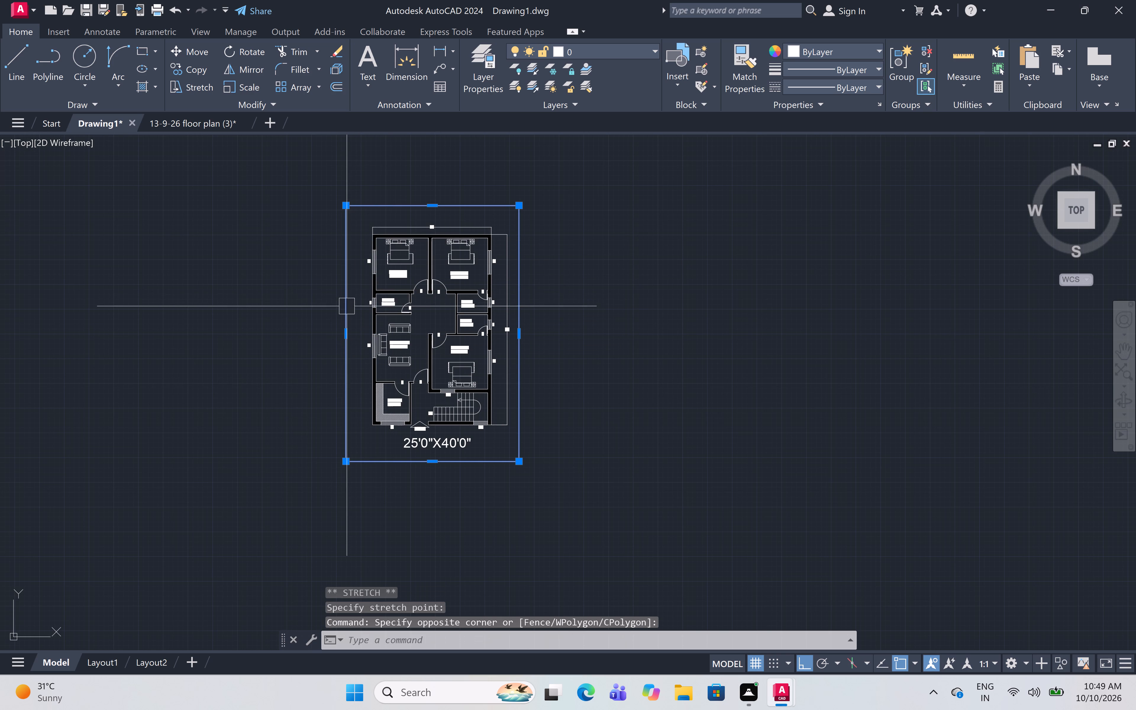
{"action": "left_click", "coordinate": [345, 333]}
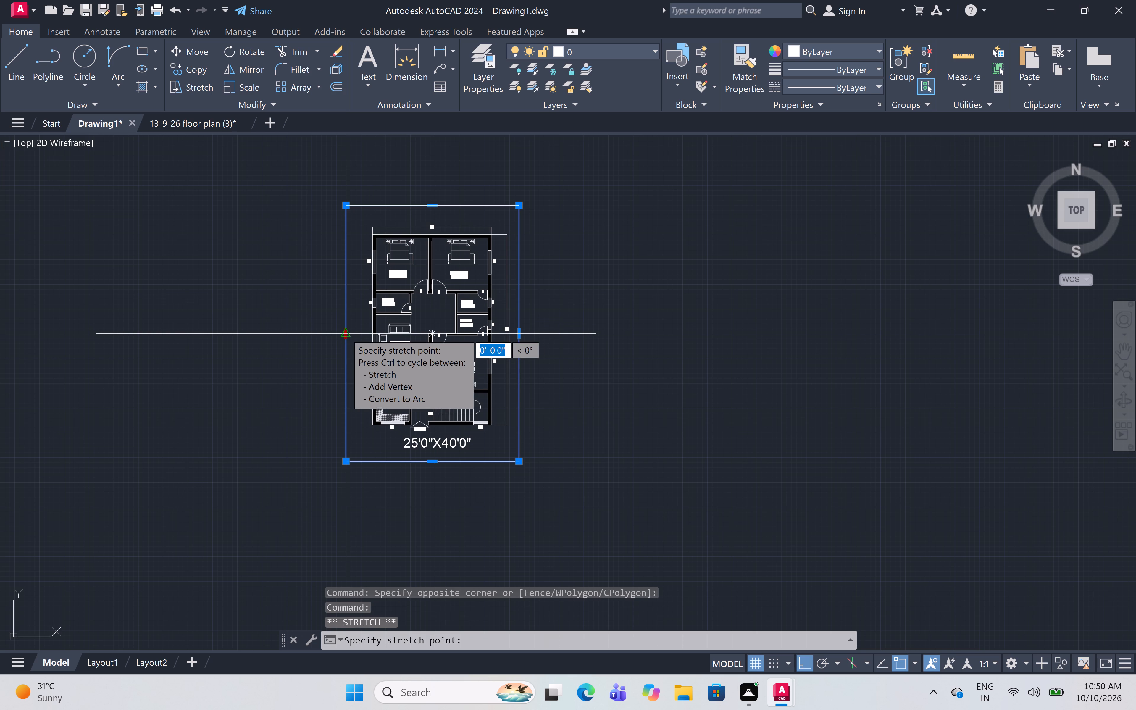
{"action": "left_click", "coordinate": [345, 333]}
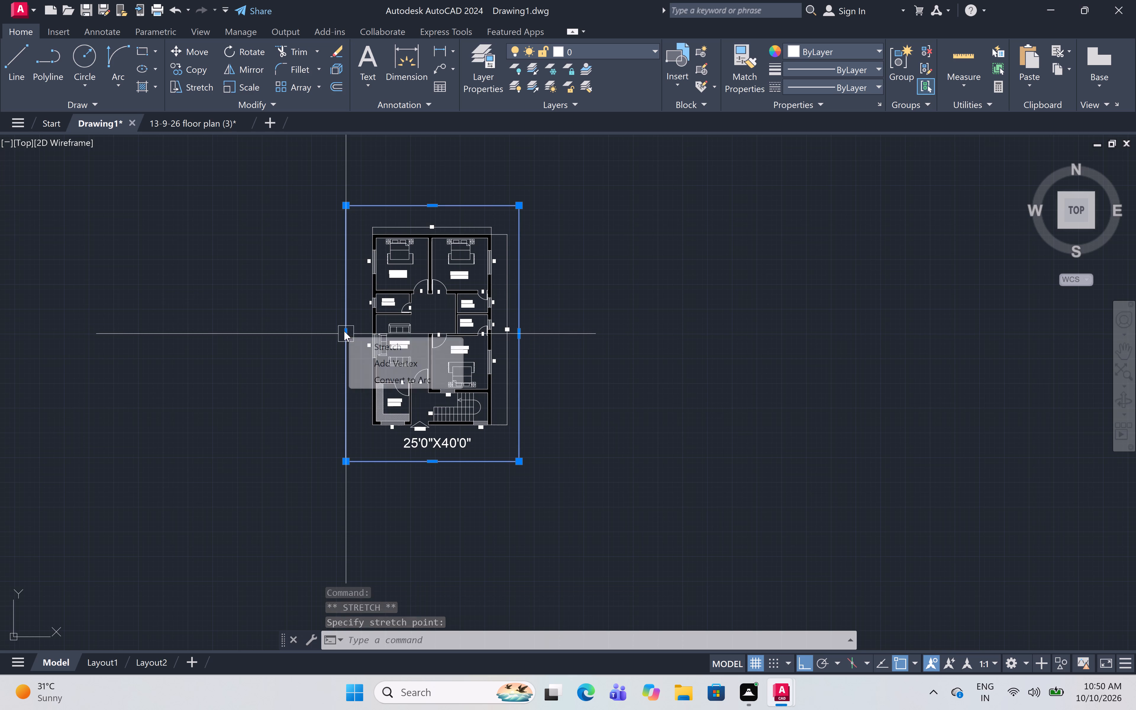
{"action": "left_click", "coordinate": [344, 330]}
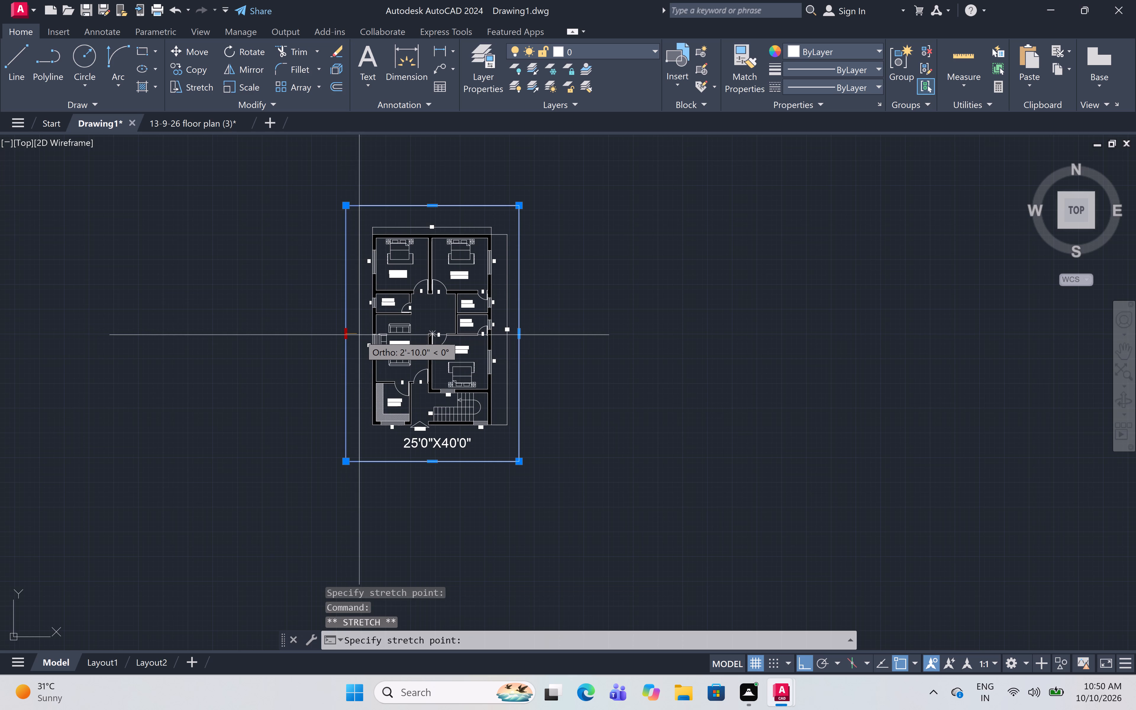
{"action": "left_click", "coordinate": [359, 335]}
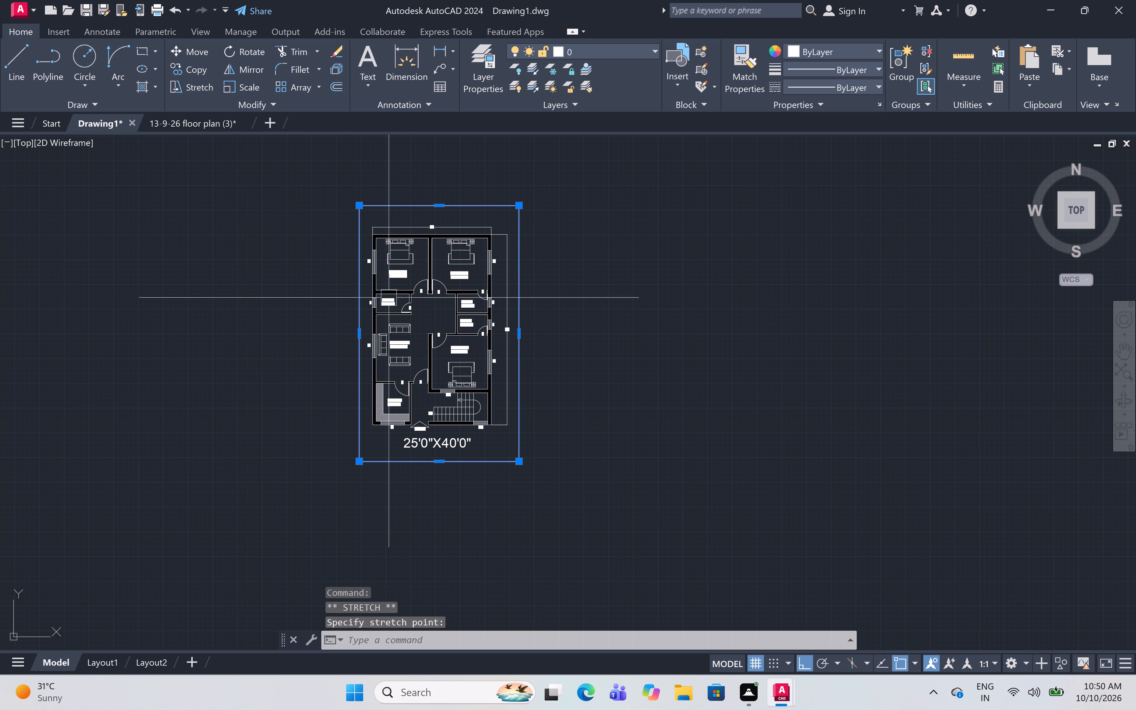
Stretch the border rectangle's north edge inward by about 2'-2", closer to the 25' overall width dimension.
{"action": "scroll", "coordinate": [438, 180], "scroll_direction": "up", "scroll_amount": 3}
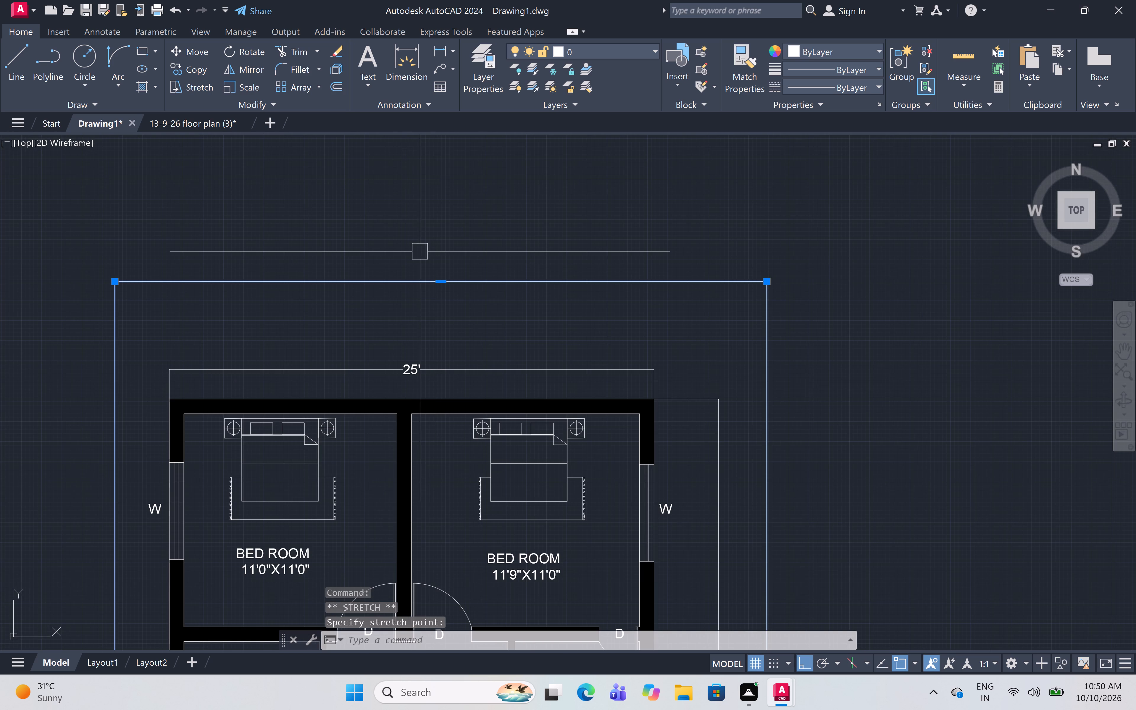
{"action": "left_click", "coordinate": [442, 280]}
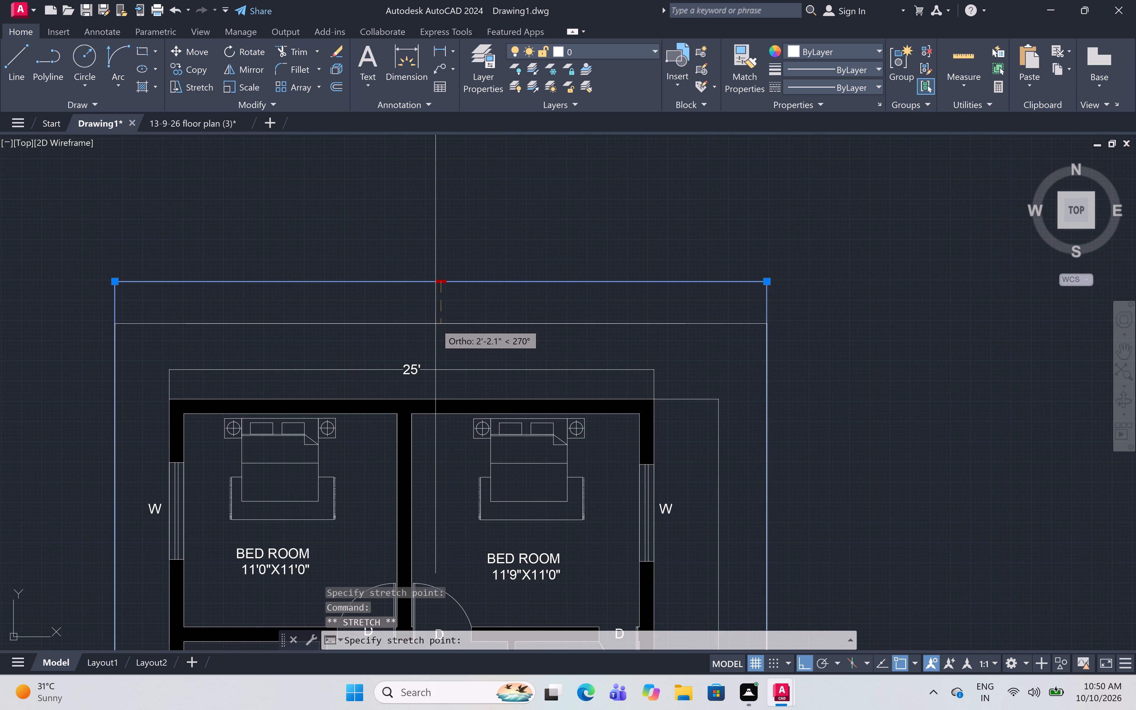
{"action": "left_click", "coordinate": [435, 324]}
Stretch the border rectangle's south edge inward, closer to the 25'0"X40'0" title, and deselect the border.
{"action": "scroll", "coordinate": [453, 265], "scroll_direction": "down", "scroll_amount": 5}
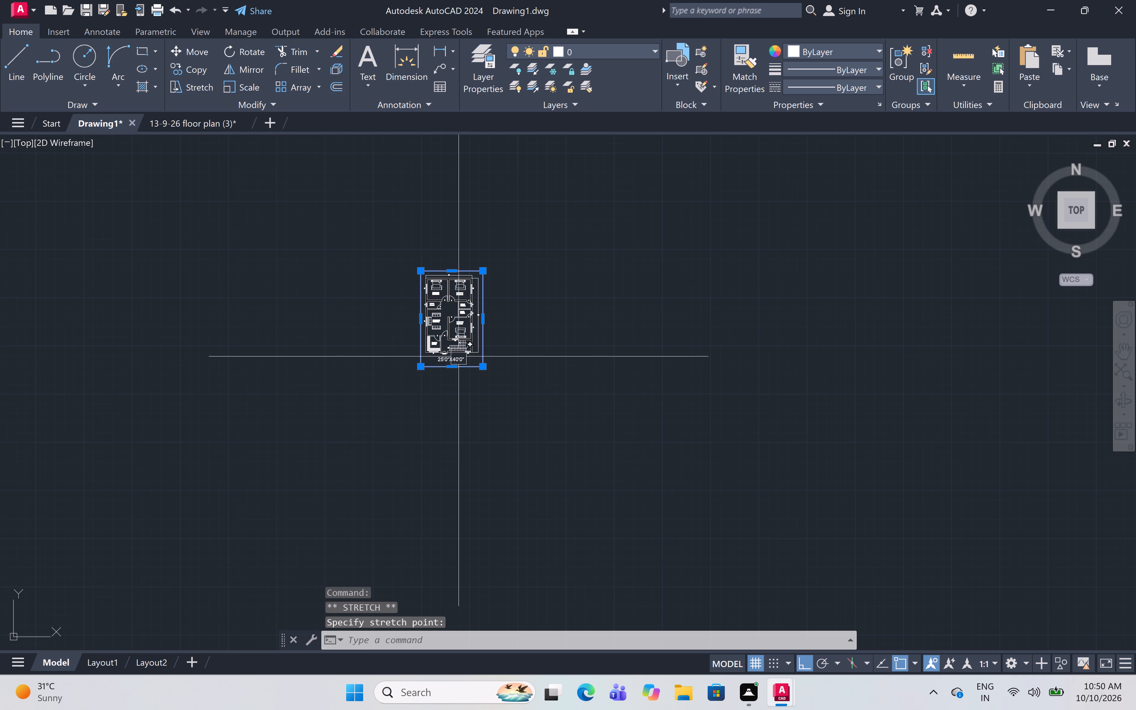
{"action": "scroll", "coordinate": [446, 360], "scroll_direction": "up", "scroll_amount": 5}
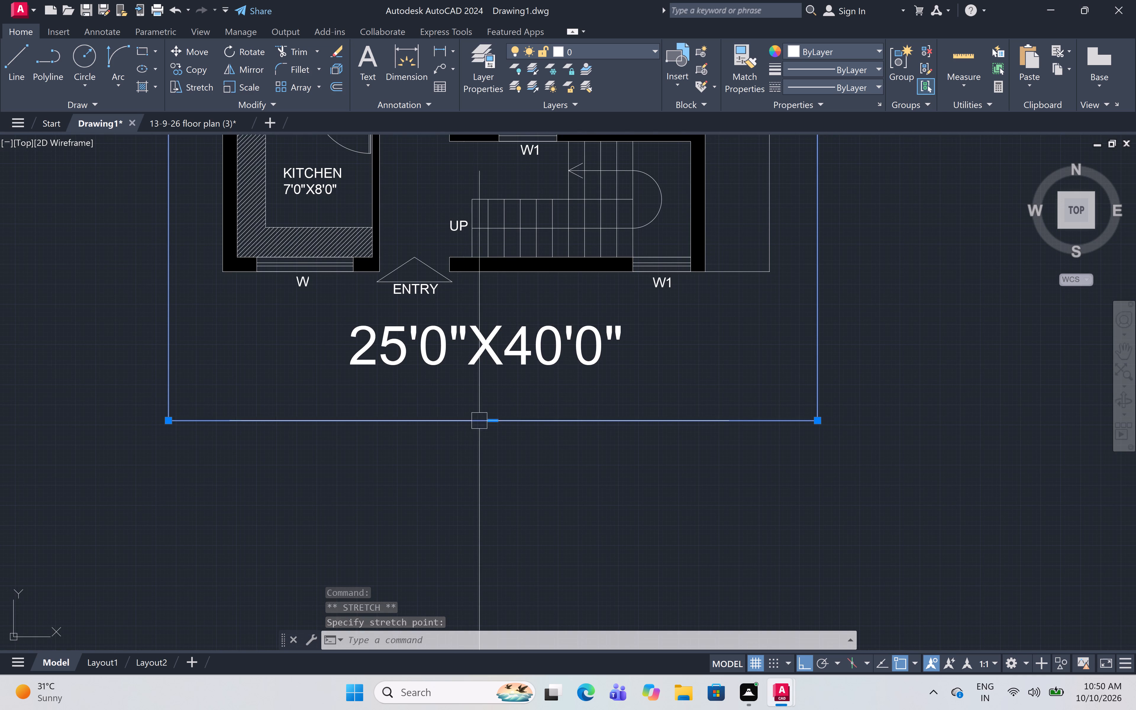
{"action": "left_click", "coordinate": [493, 422]}
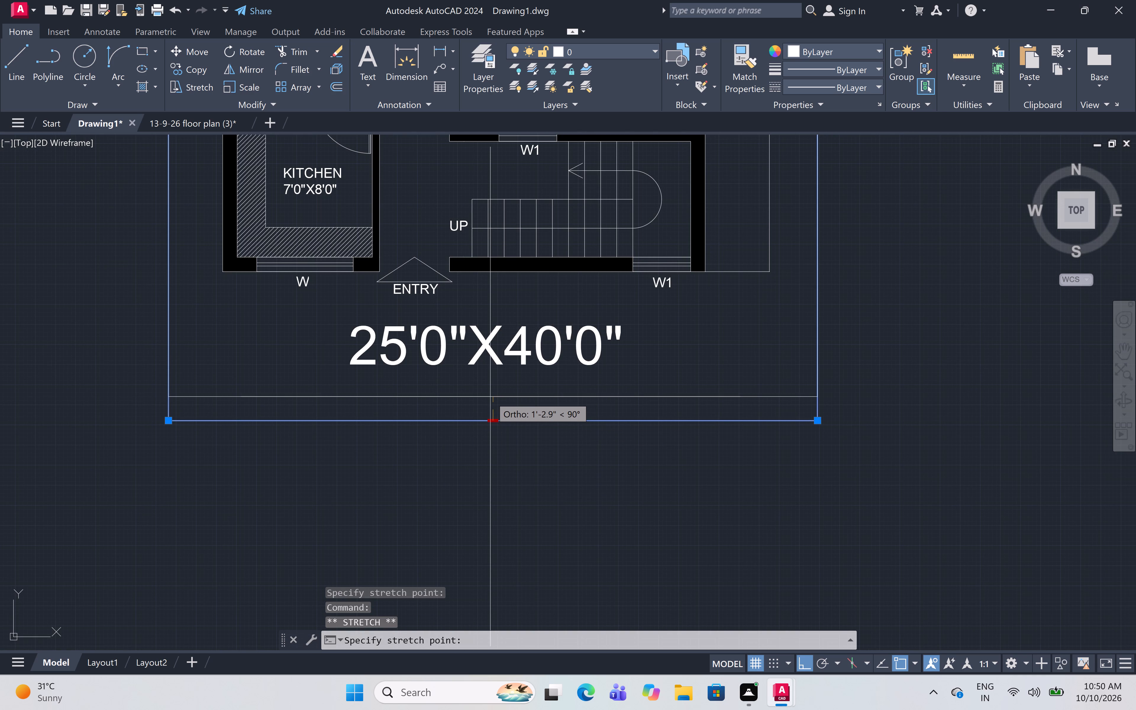
{"action": "left_click", "coordinate": [490, 391]}
{"action": "scroll", "coordinate": [476, 407], "scroll_direction": "down", "scroll_amount": 2}
{"action": "middle_click_drag", "start_coordinate": [476, 407], "coordinate": [477, 475]}
{"action": "scroll", "coordinate": [477, 475], "scroll_direction": "down", "scroll_amount": 1}
{"action": "middle_click_drag", "start_coordinate": [477, 475], "coordinate": [483, 511]}
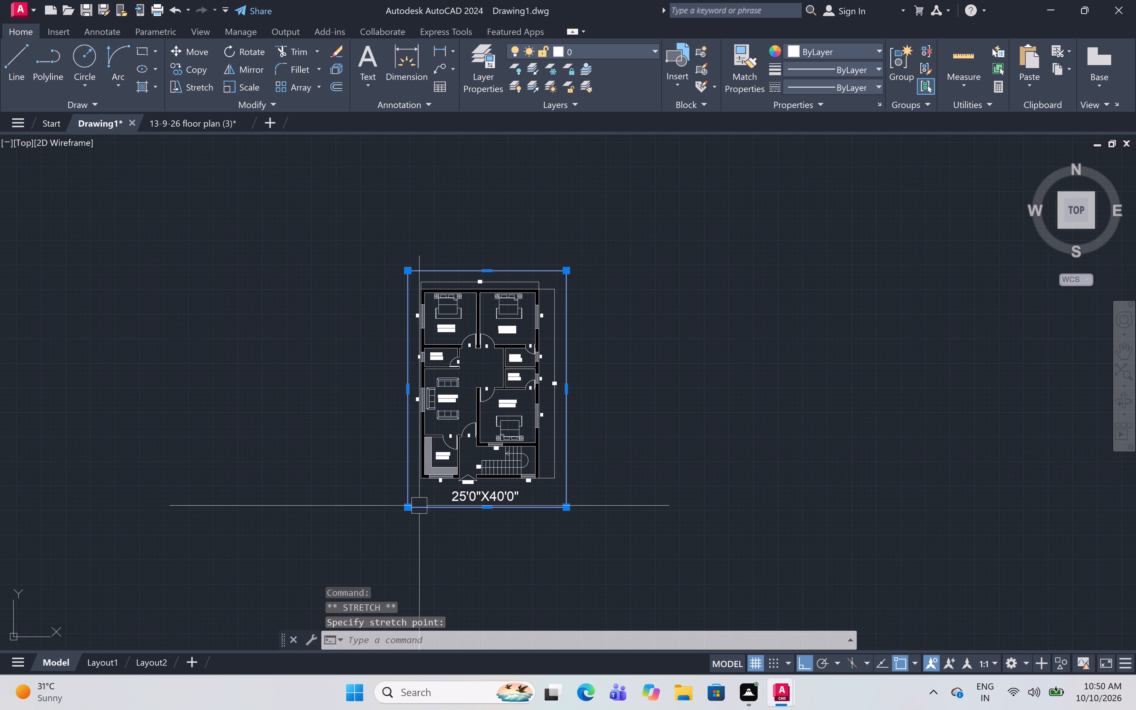
{"action": "scroll", "coordinate": [373, 490], "scroll_direction": "up", "scroll_amount": 1}
{"action": "middle_click_drag", "start_coordinate": [372, 490], "coordinate": [372, 525]}
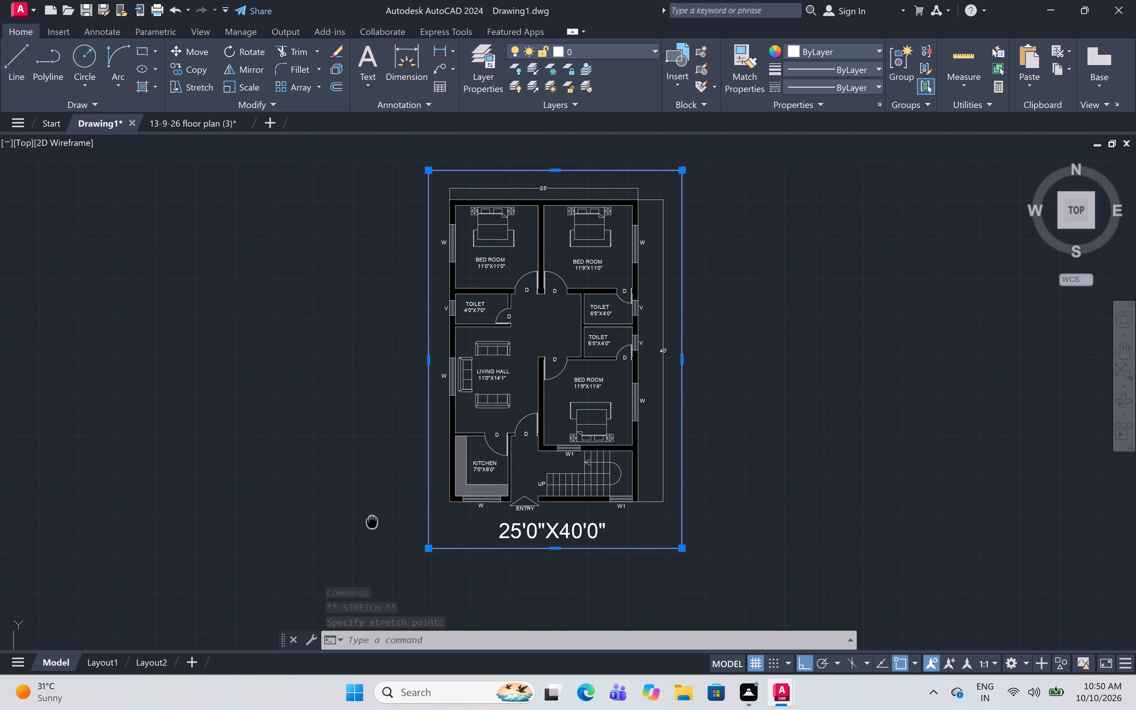
{"action": "middle_click_drag", "start_coordinate": [372, 525], "coordinate": [390, 532]}
{"action": "key", "text": "Escape"}
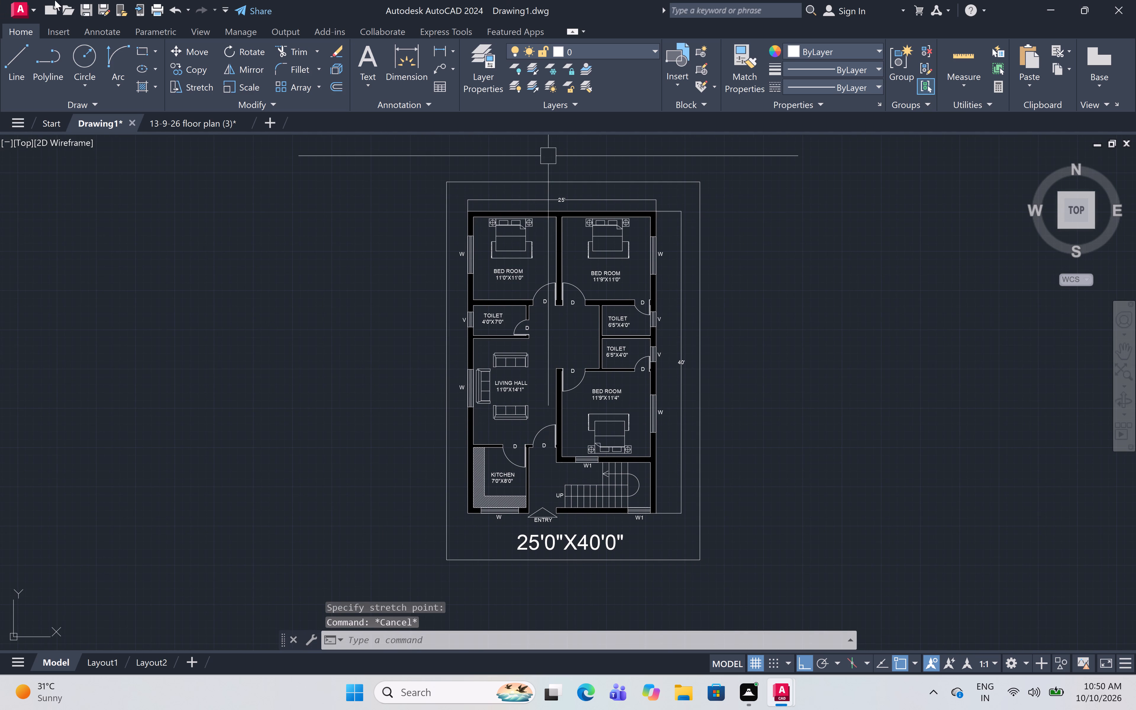
Start plotting the model and set DWG To PDF.pc3 as the plotter.
{"action": "left_click", "coordinate": [154, 11]}
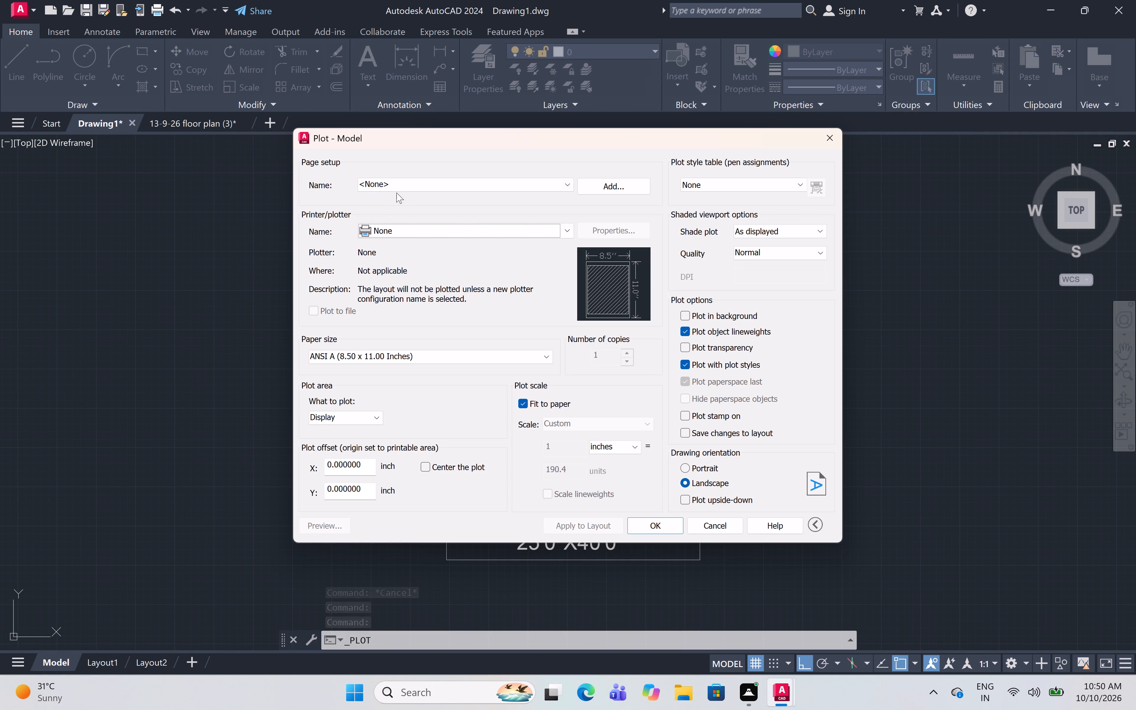
{"action": "left_click", "coordinate": [435, 229]}
{"action": "scroll", "coordinate": [417, 342], "scroll_direction": "down", "scroll_amount": 2}
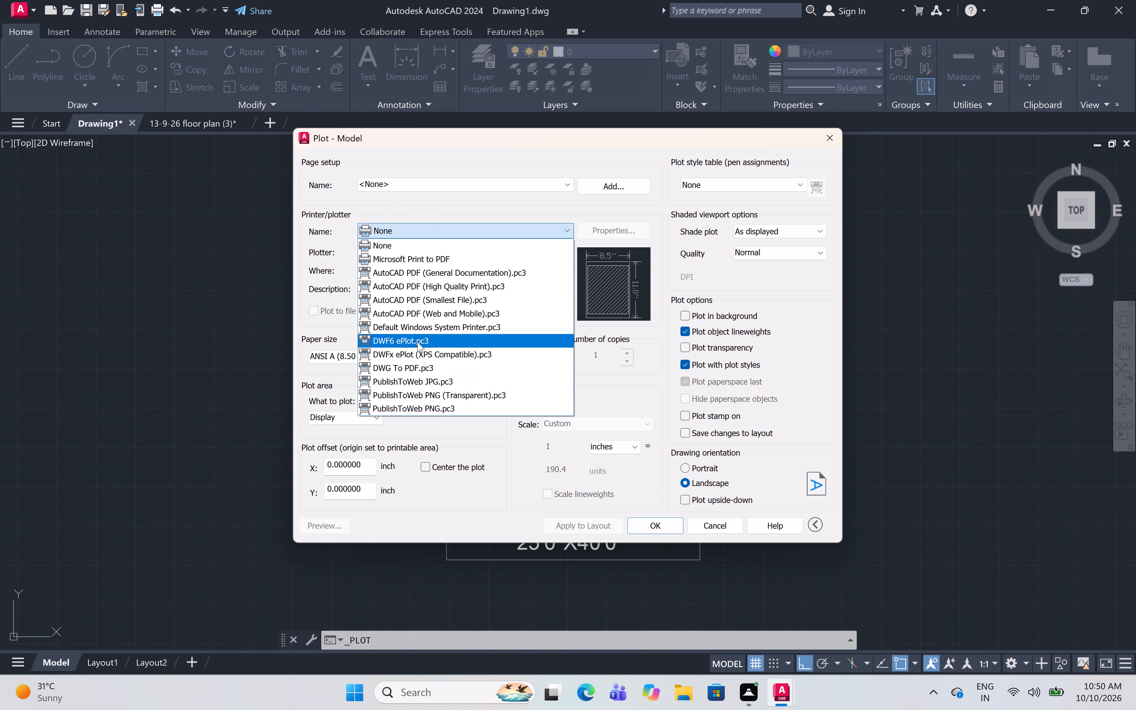
{"action": "left_click", "coordinate": [419, 365]}
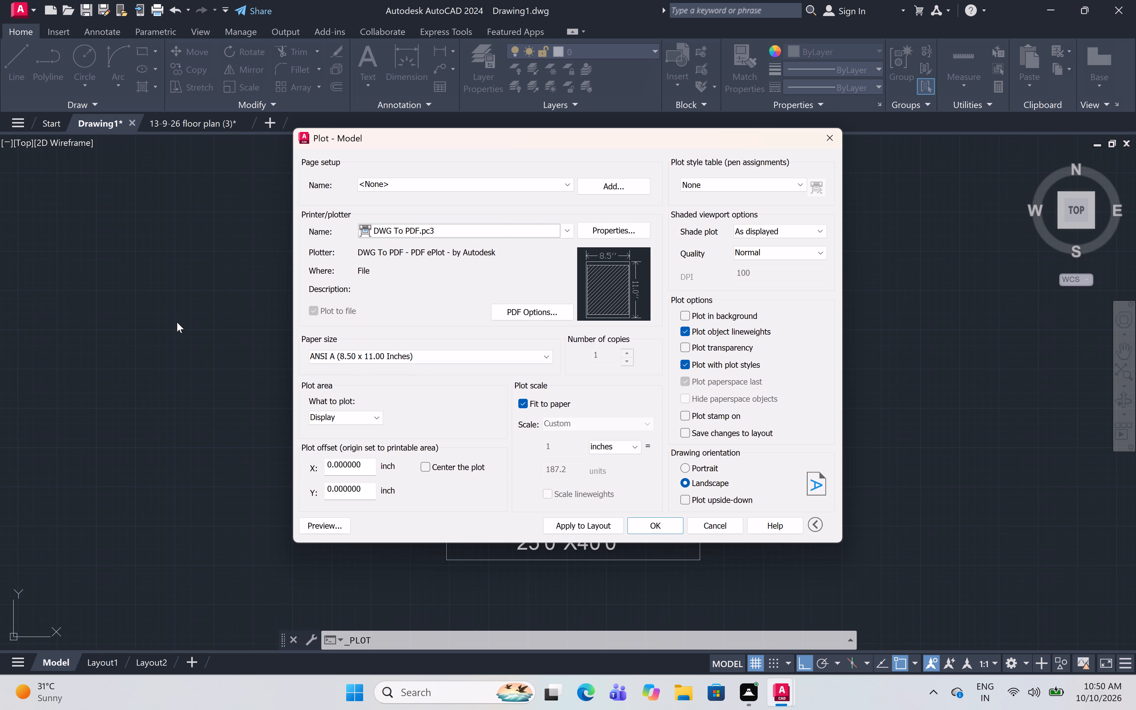
{"action": "left_click", "coordinate": [476, 227]}
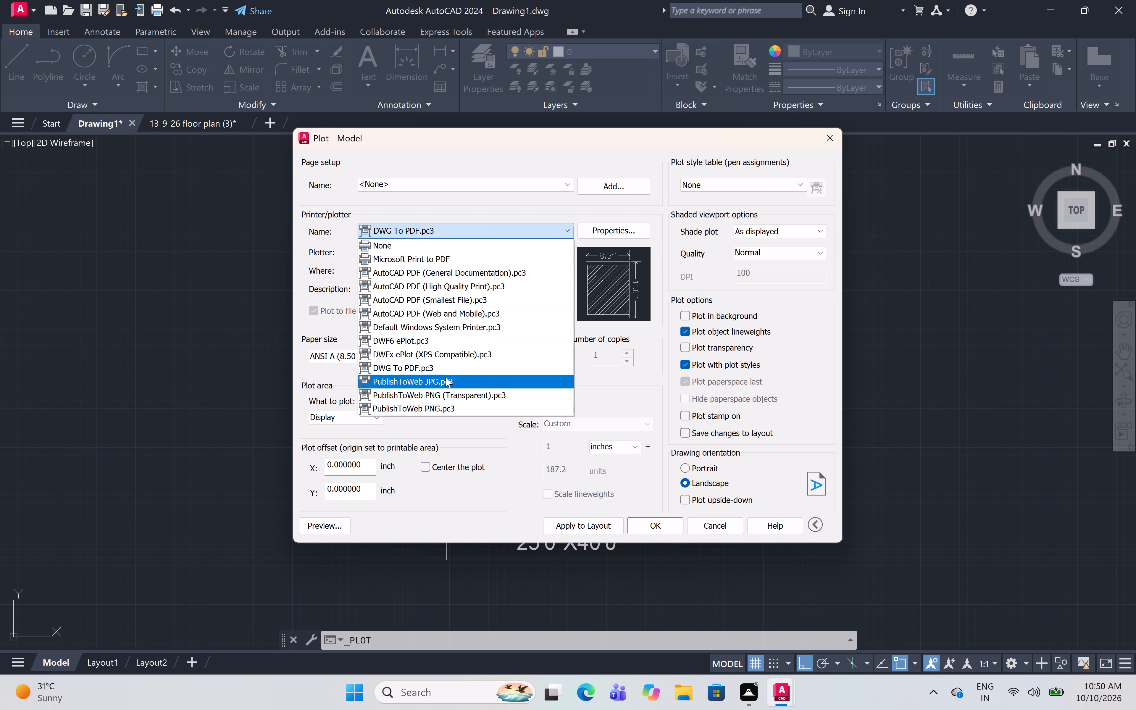
{"action": "left_click", "coordinate": [448, 368]}
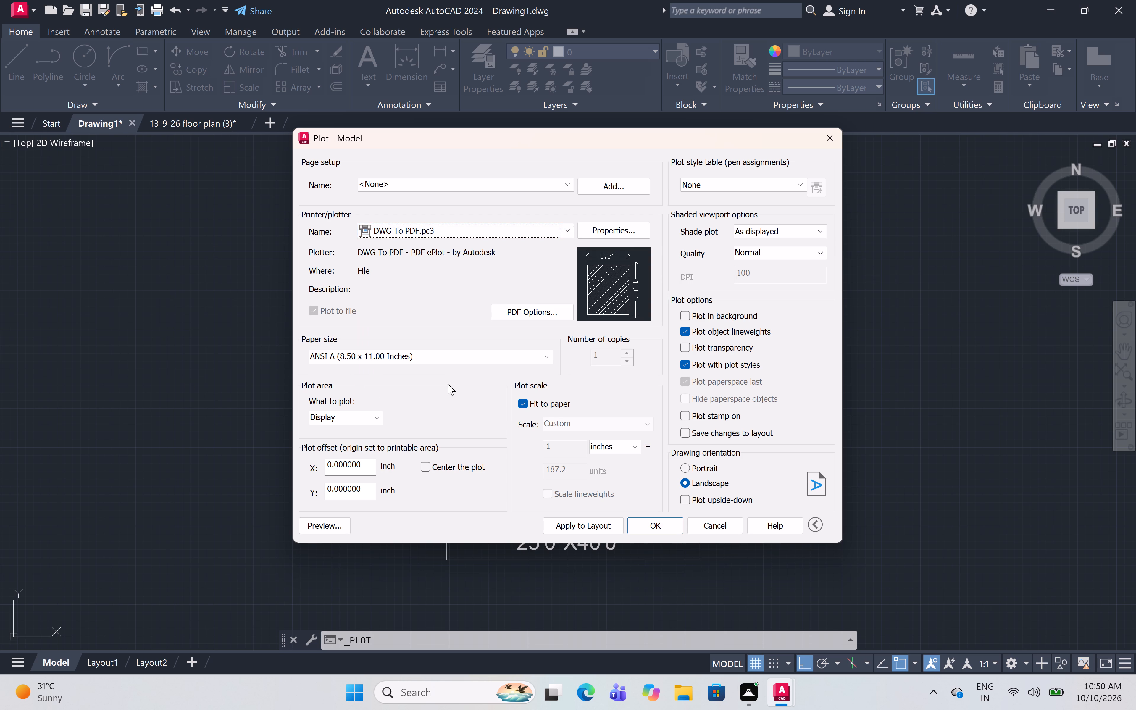
Set the plot's paper size to ISO A4 (297.00 x 210.00 MM).
{"action": "left_click", "coordinate": [439, 355]}
{"action": "scroll", "coordinate": [361, 474], "scroll_direction": "down", "scroll_amount": 8}
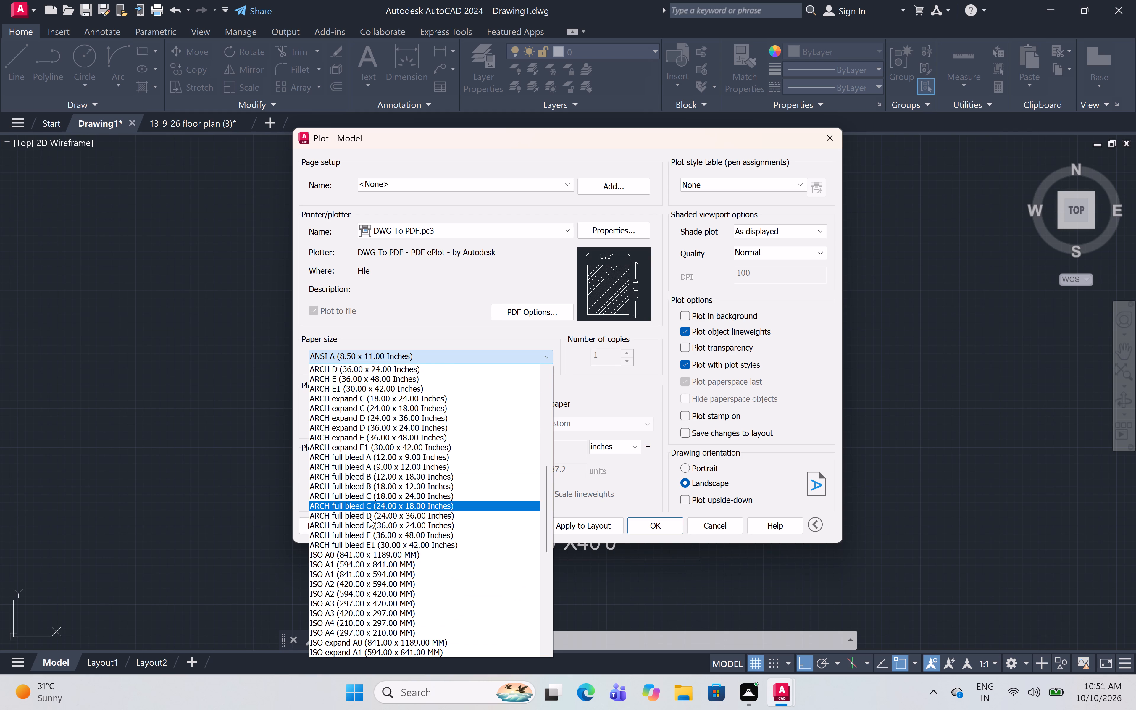
{"action": "scroll", "coordinate": [369, 519], "scroll_direction": "down", "scroll_amount": 4}
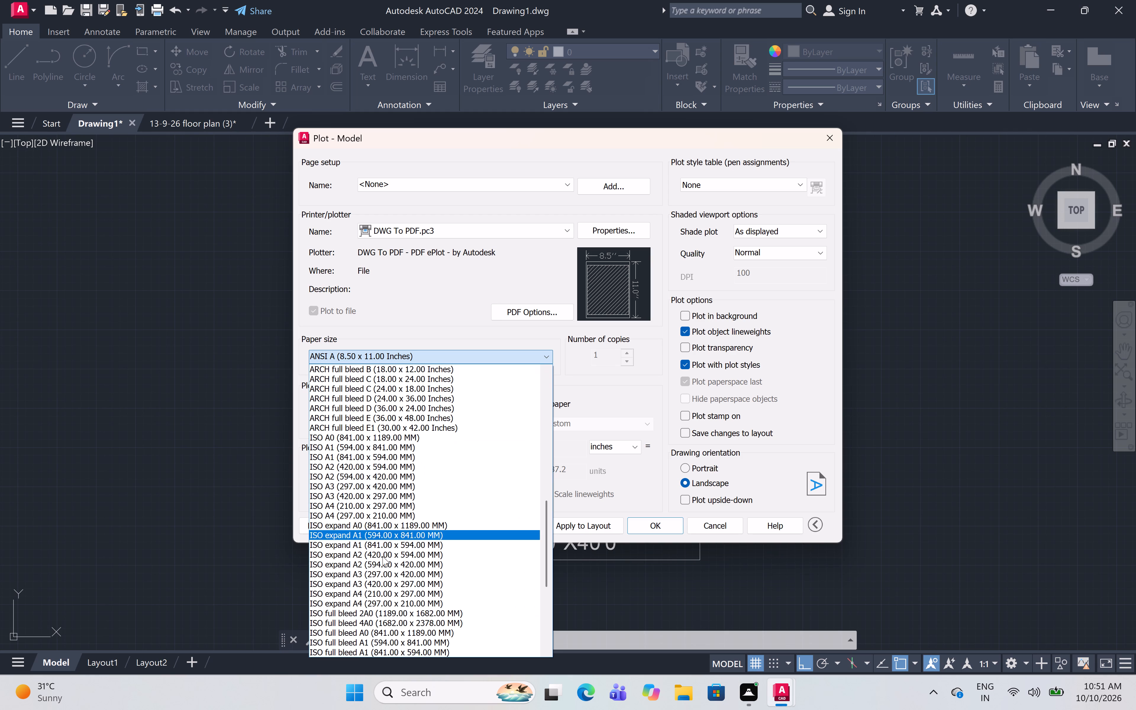
{"action": "scroll", "coordinate": [420, 552], "scroll_direction": "down", "scroll_amount": 3}
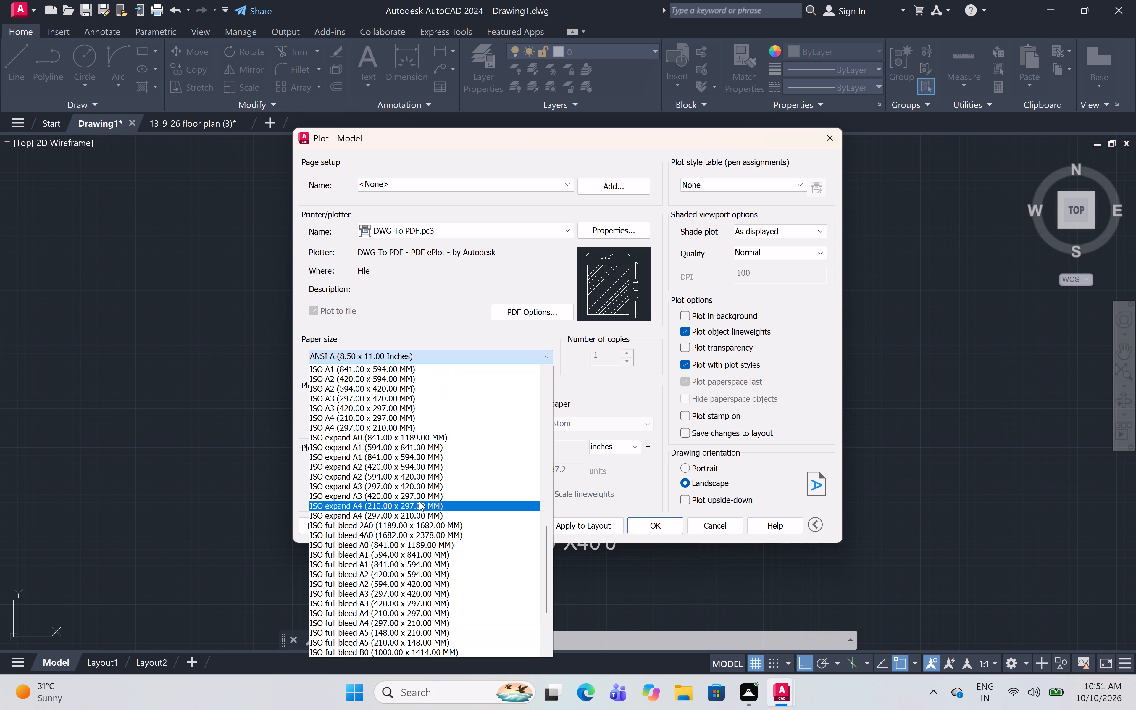
{"action": "left_click", "coordinate": [422, 424]}
Define the plot area as a window spanning opposite corners of the border rectangle, and center the plot.
{"action": "left_click", "coordinate": [374, 410]}
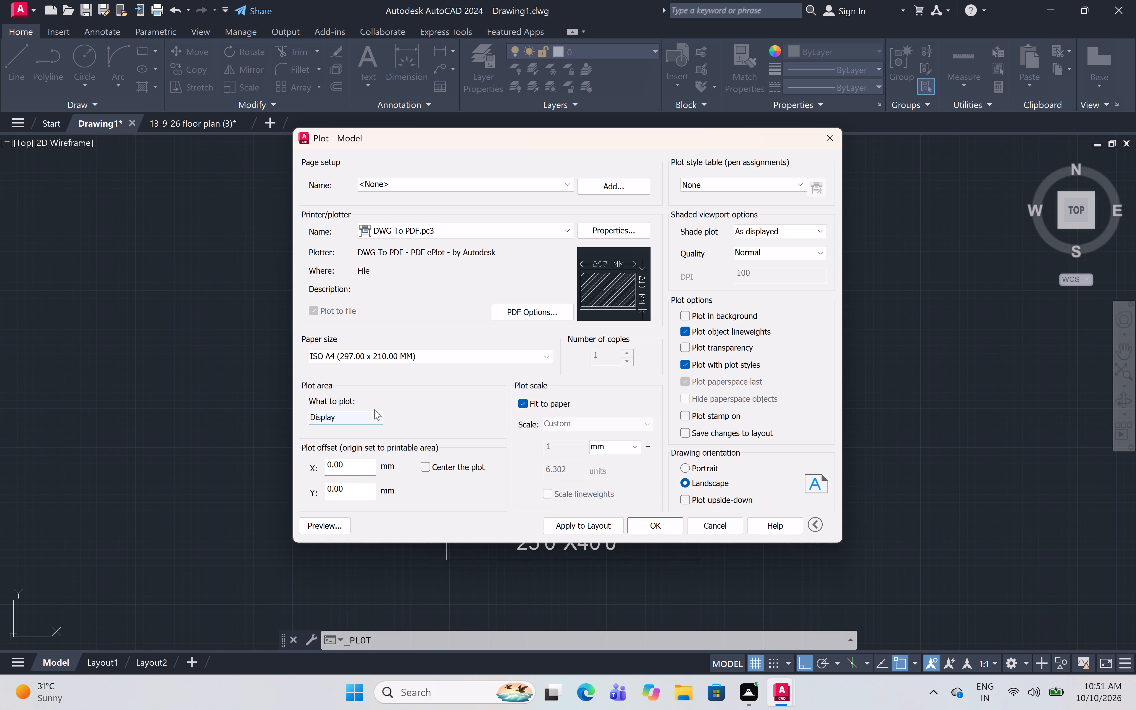
{"action": "left_click", "coordinate": [375, 415]}
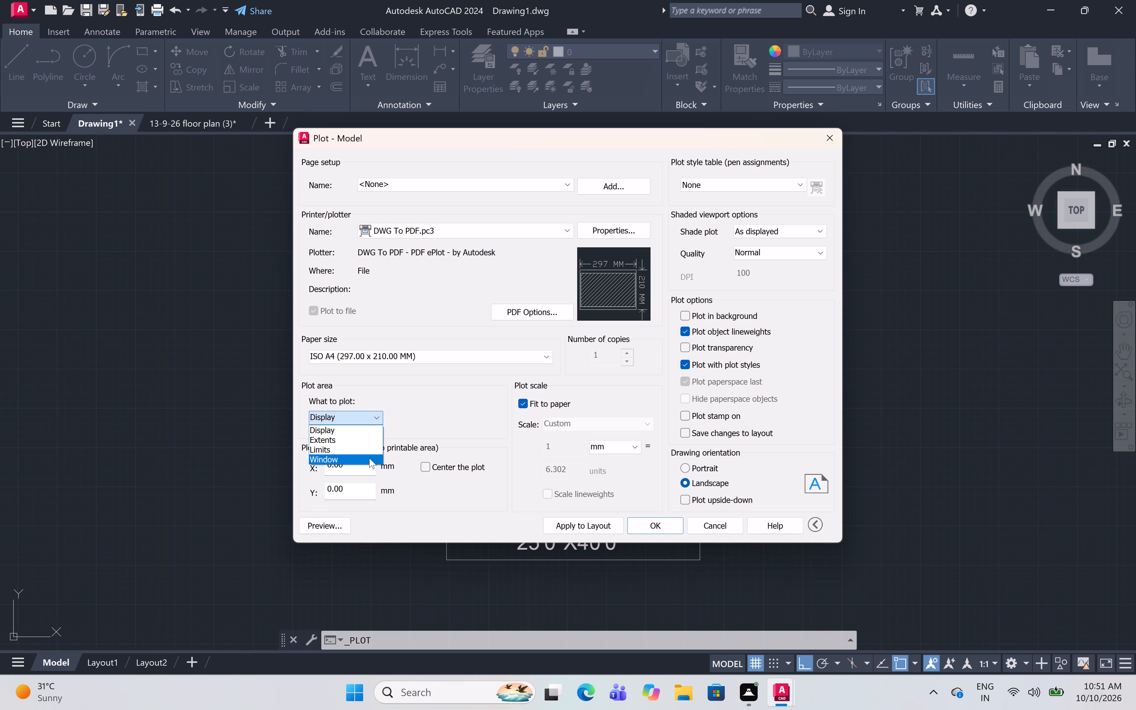
{"action": "left_click", "coordinate": [369, 458]}
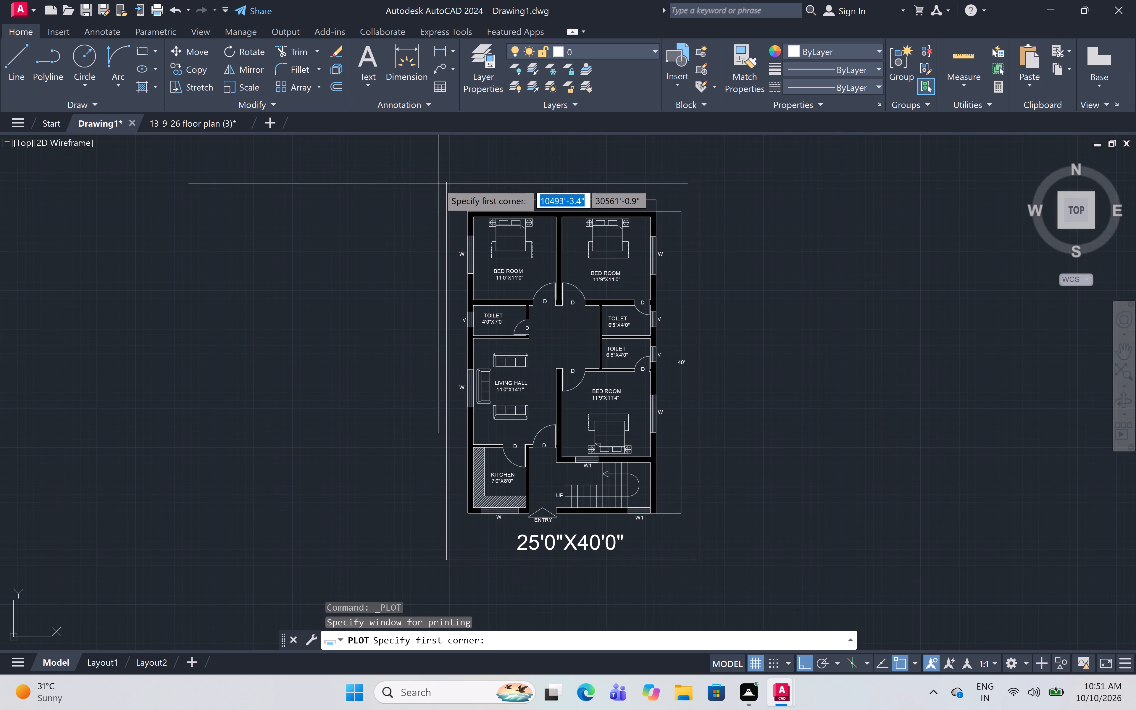
{"action": "left_click", "coordinate": [445, 183]}
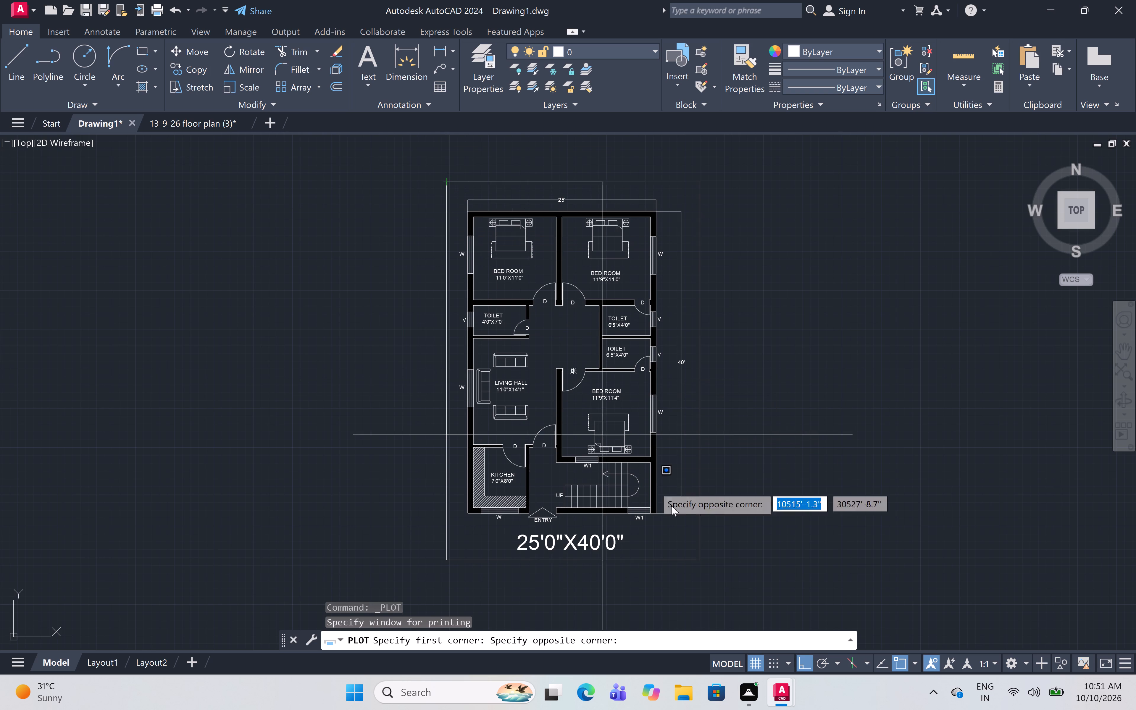
{"action": "left_click", "coordinate": [702, 564]}
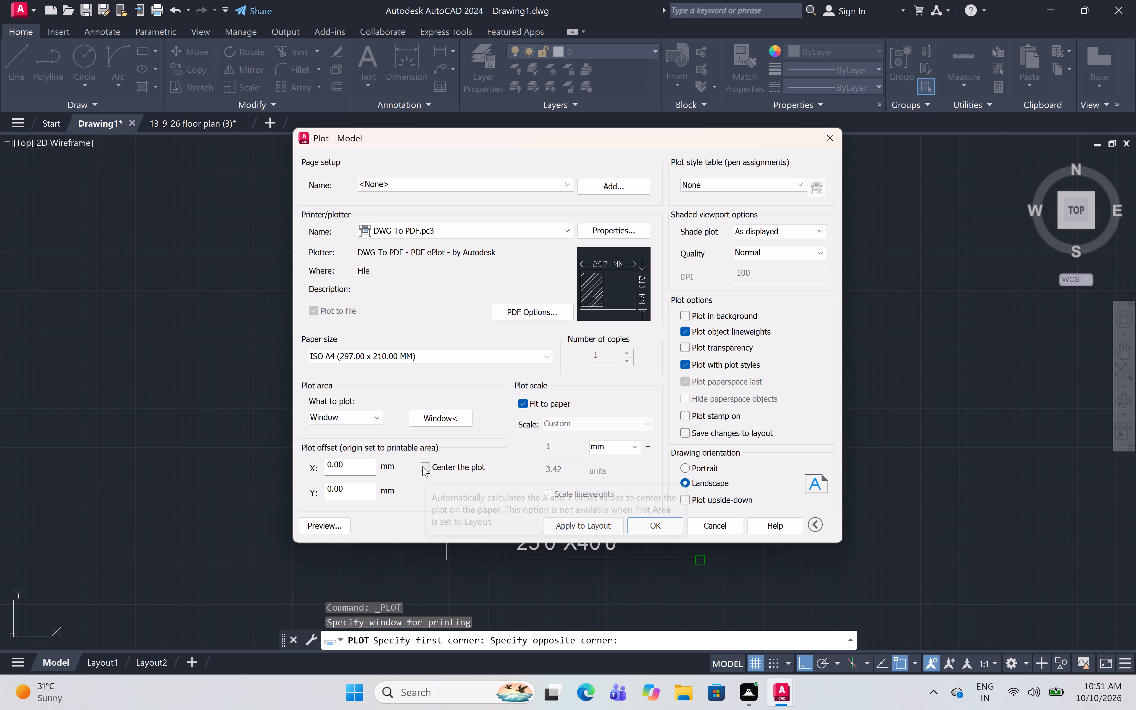
{"action": "left_click", "coordinate": [422, 466]}
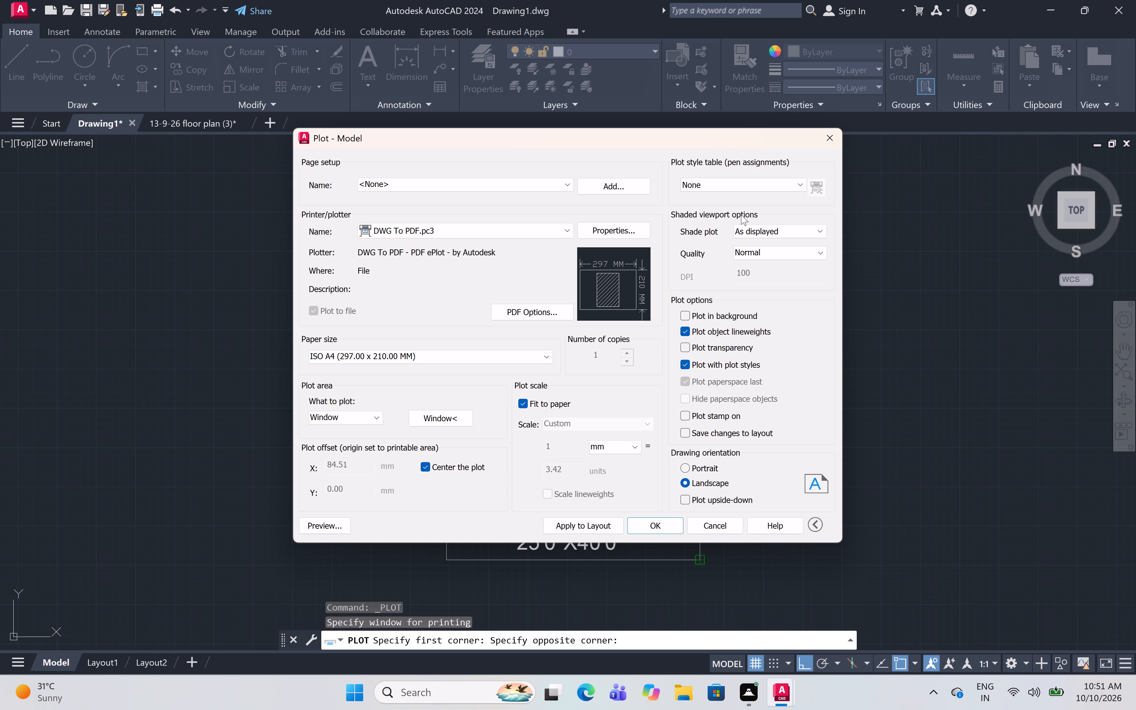
Assign the acad.ctb plot style table to all layouts and apply the plot settings to the layout.
{"action": "left_click", "coordinate": [752, 184]}
{"action": "left_click", "coordinate": [748, 208]}
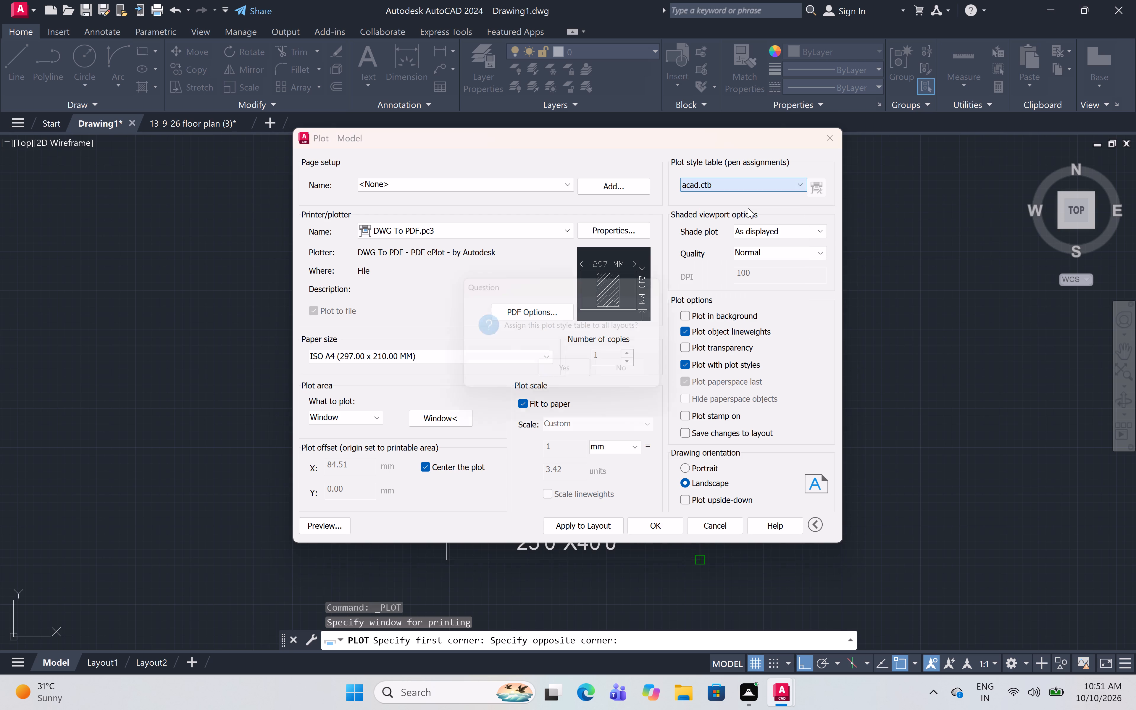
{"action": "left_click", "coordinate": [578, 377]}
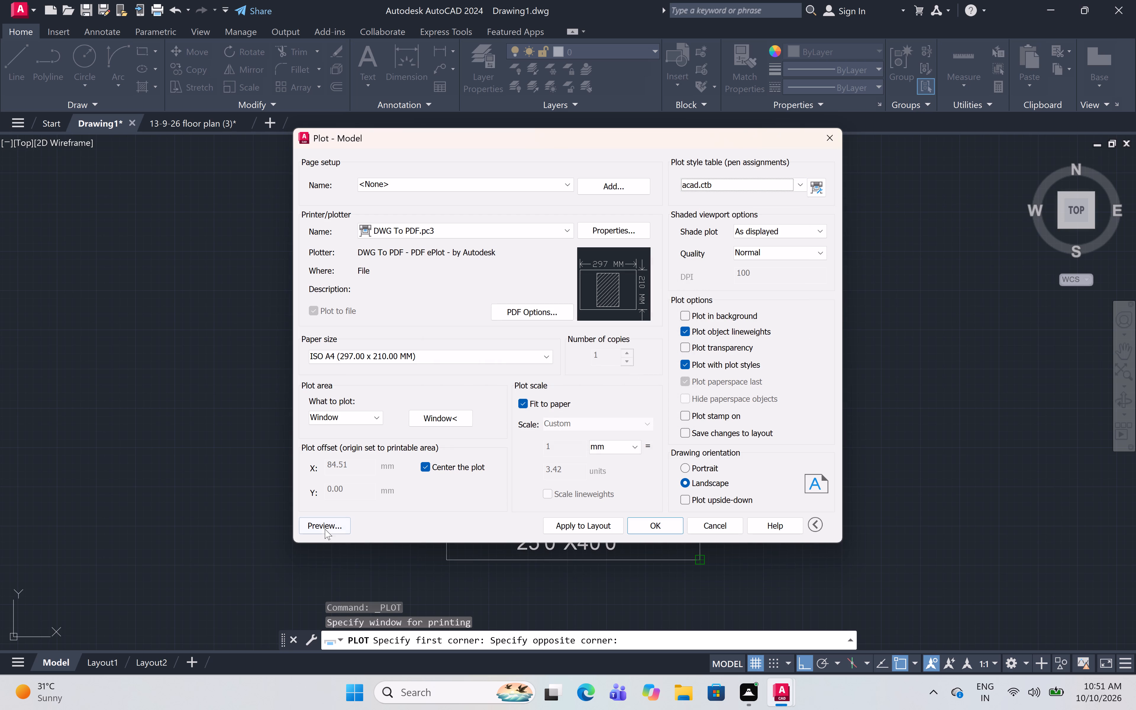
{"action": "left_click", "coordinate": [575, 522]}
Preview the plotted sheet to check the floor plan on the page, and return to the plot settings.
{"action": "left_click", "coordinate": [326, 522]}
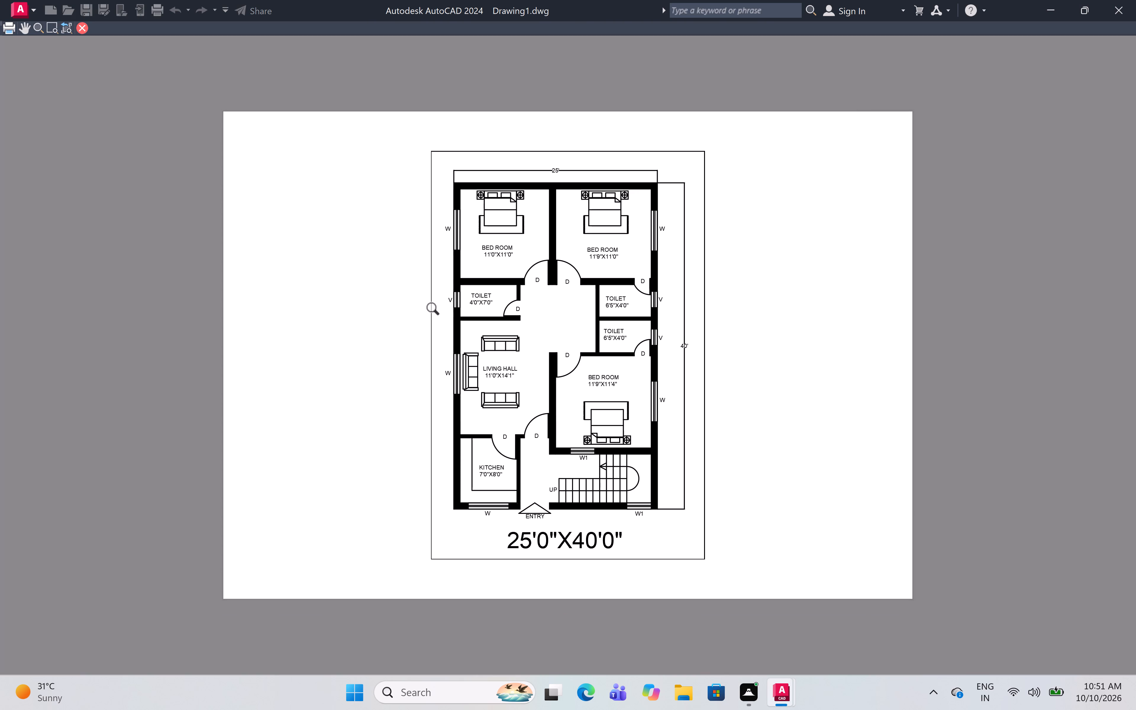
{"action": "right_click", "coordinate": [420, 292]}
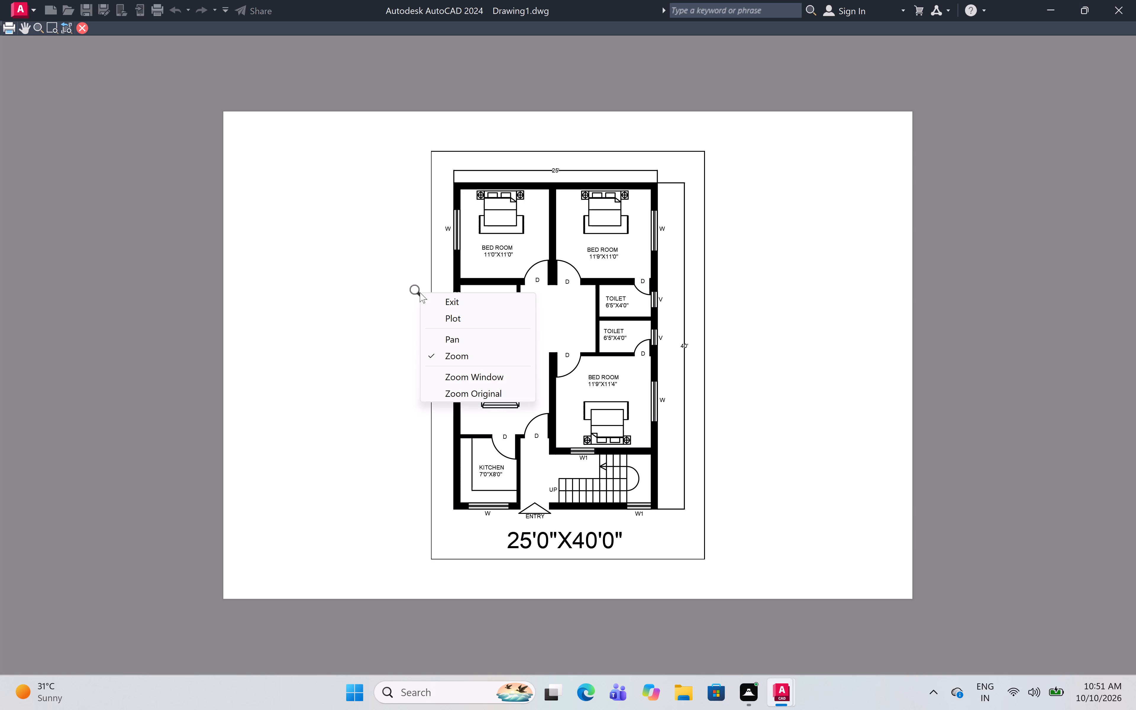
{"action": "left_click", "coordinate": [429, 300]}
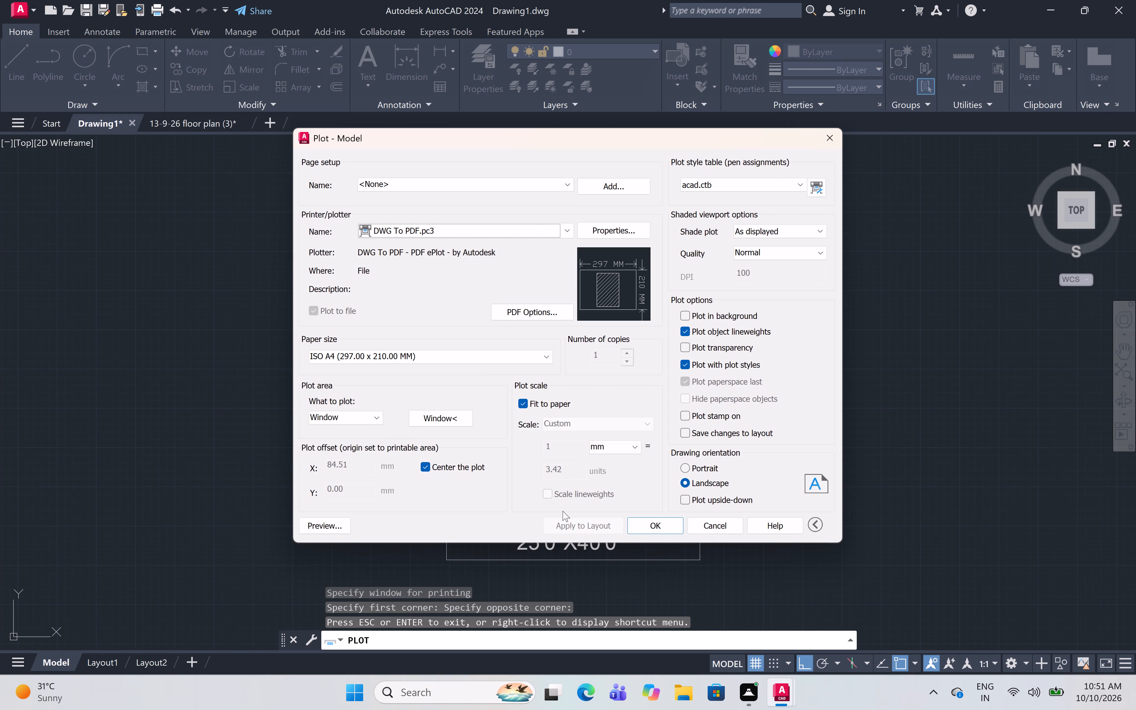
Plot the sheet to a PDF named 10-10-26 PLAN (1) in Documents, and close the PDF that opens.
{"action": "left_click", "coordinate": [640, 522]}
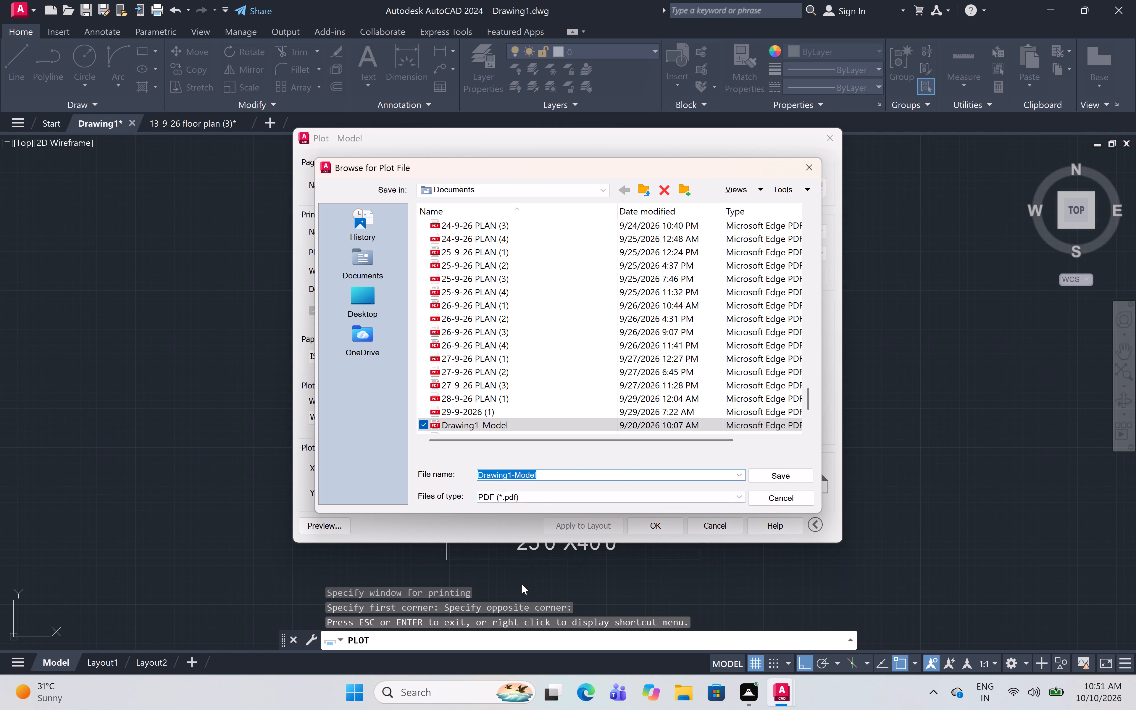
{"action": "key", "text": "BackSpace"}
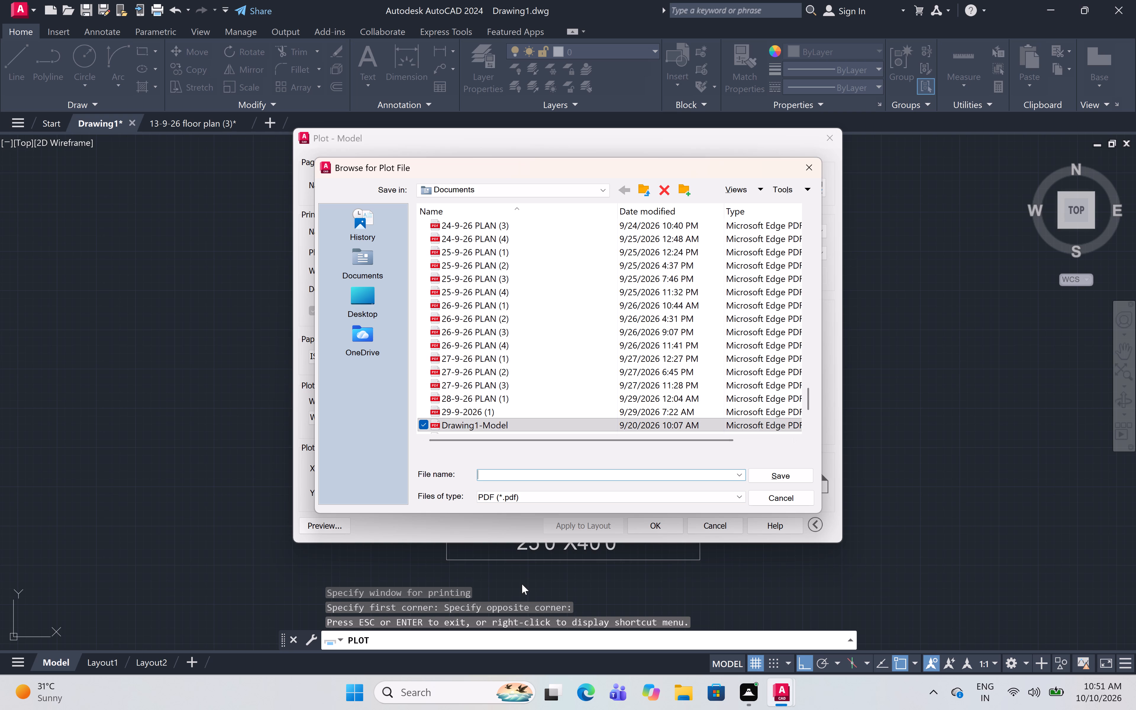
{"action": "type", "text": "10-"}
{"action": "type", "text": "10"}
{"action": "key", "text": "minus"}
{"action": "key", "text": "2"}
{"action": "key", "text": "5"}
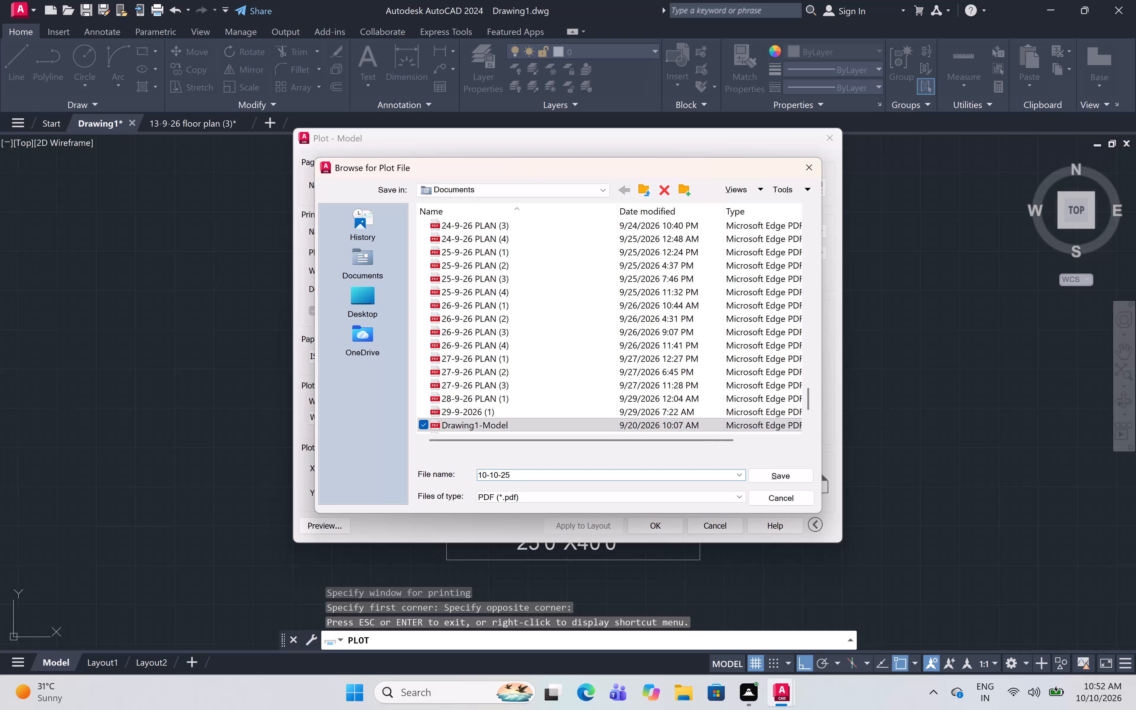
{"action": "key", "text": "BackSpace"}
{"action": "type", "text": "6"}
{"action": "key", "text": "space"}
{"action": "type", "text": "PLAN"}
{"action": "key", "text": "space"}
{"action": "key", "text": "shift+parenleft"}
{"action": "key", "text": "1"}
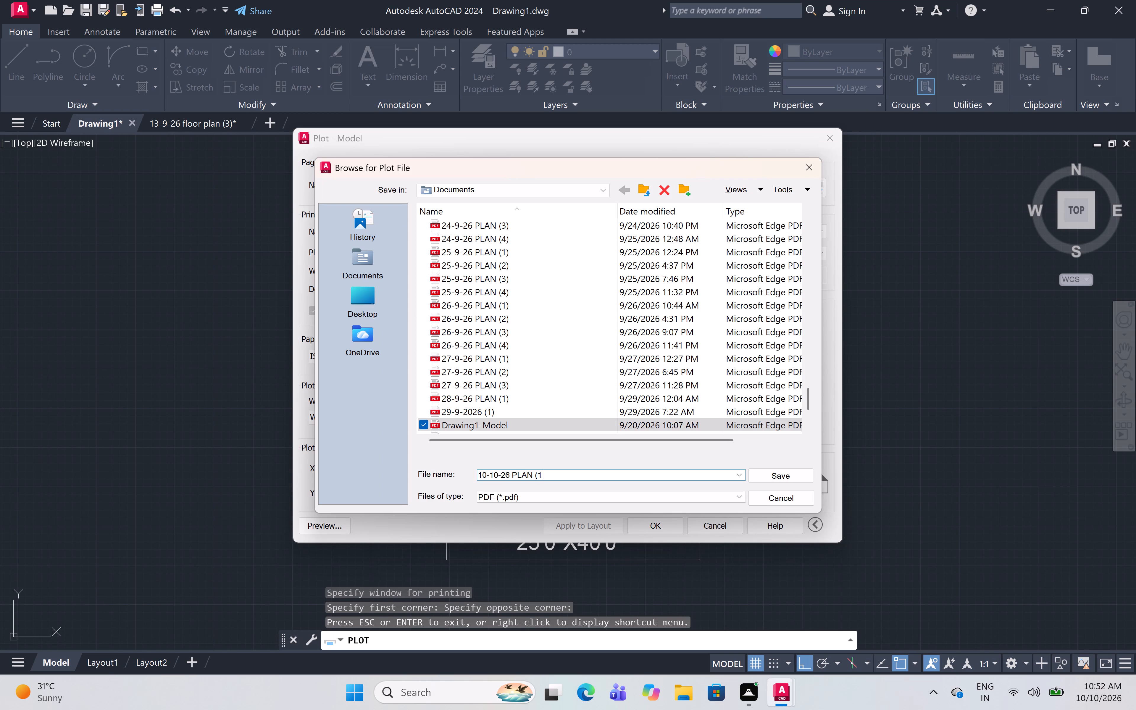
{"action": "key", "text": "shift+parenright"}
{"action": "left_click", "coordinate": [789, 475]}
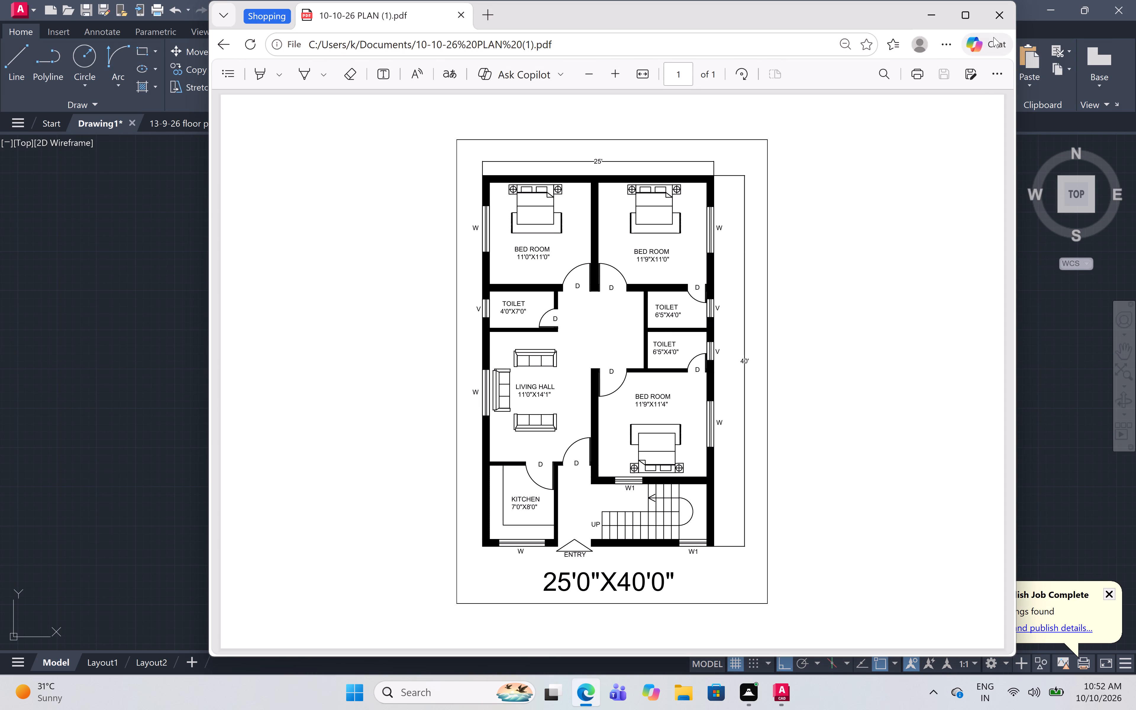
{"action": "left_click", "coordinate": [1003, 15]}
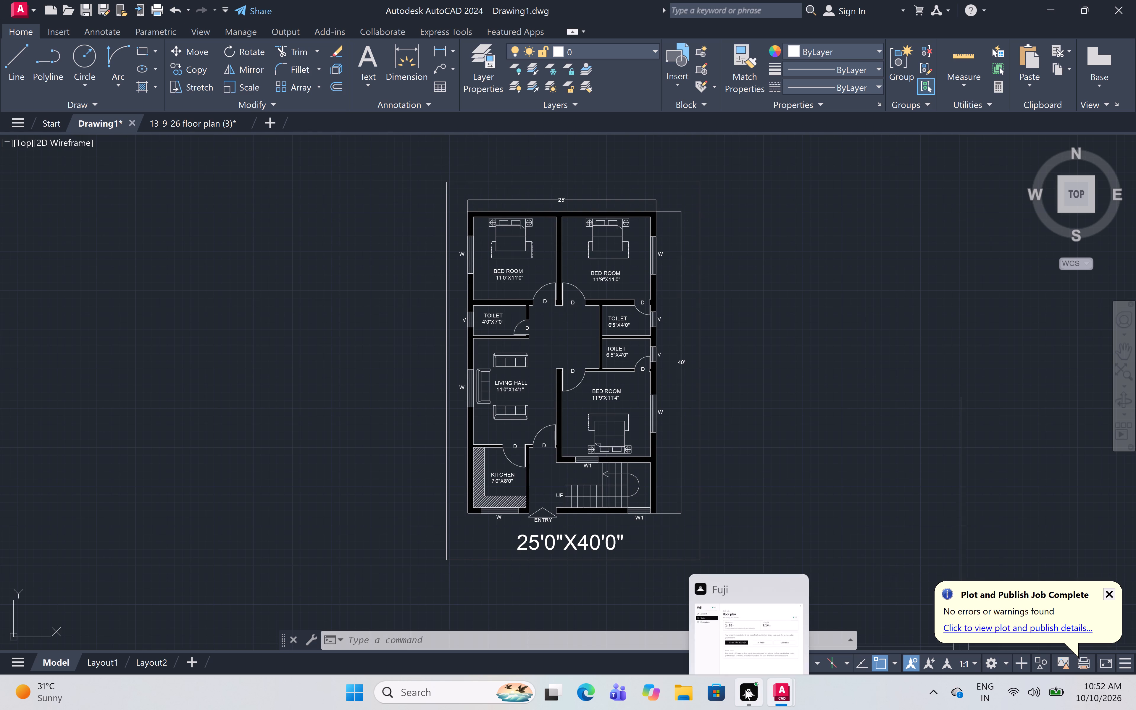
Save the drawing in Documents as 10-10-26 PLAN (1) in AutoCAD 2018 Drawing format.
{"action": "left_click", "coordinate": [17, 7]}
{"action": "left_click", "coordinate": [65, 167]}
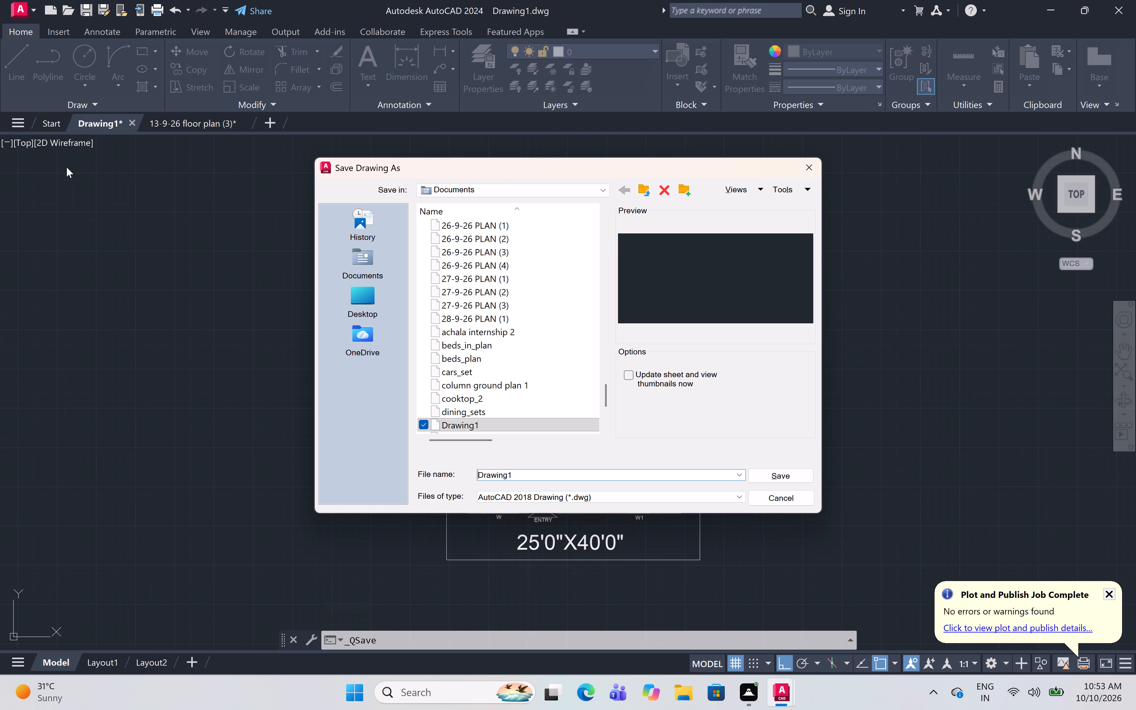
{"action": "left_click", "coordinate": [537, 477]}
{"action": "key", "text": "BackSpace"}
{"action": "key", "text": "BackSpace"}
{"action": "key", "text": "BackSpace"}
{"action": "key", "text": "BackSpace"}
{"action": "key", "text": "BackSpace"}
{"action": "key", "text": "BackSpace"}
{"action": "key", "text": "BackSpace"}
{"action": "key", "text": "BackSpace"}
{"action": "key", "text": "BackSpace"}
{"action": "key", "text": "BackSpace"}
{"action": "key", "text": "BackSpace"}
{"action": "key", "text": "BackSpace"}
{"action": "key", "text": "BackSpace"}
{"action": "key", "text": "BackSpace"}
{"action": "key", "text": "BackSpace"}
{"action": "key", "text": "BackSpace"}
{"action": "key", "text": "BackSpace"}
{"action": "key", "text": "BackSpace"}
{"action": "key", "text": "BackSpace"}
{"action": "key", "text": "BackSpace"}
{"action": "key", "text": "6"}
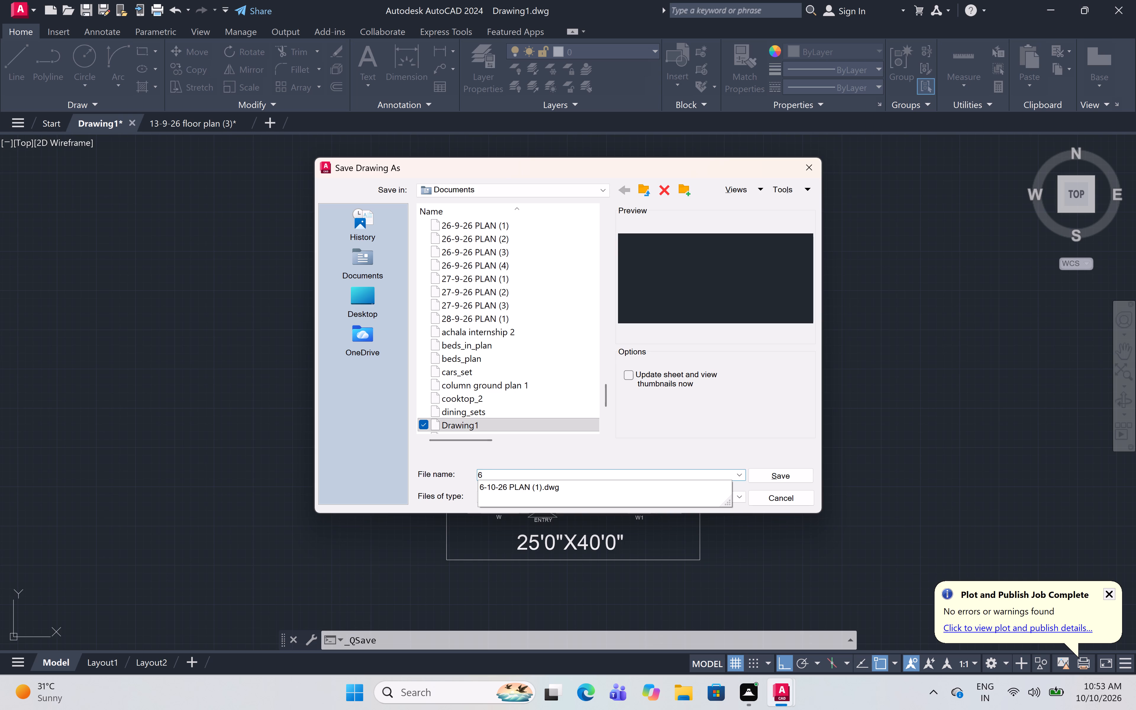
{"action": "key", "text": "BackSpace"}
{"action": "type", "text": "10"}
{"action": "type", "text": "-10-"}
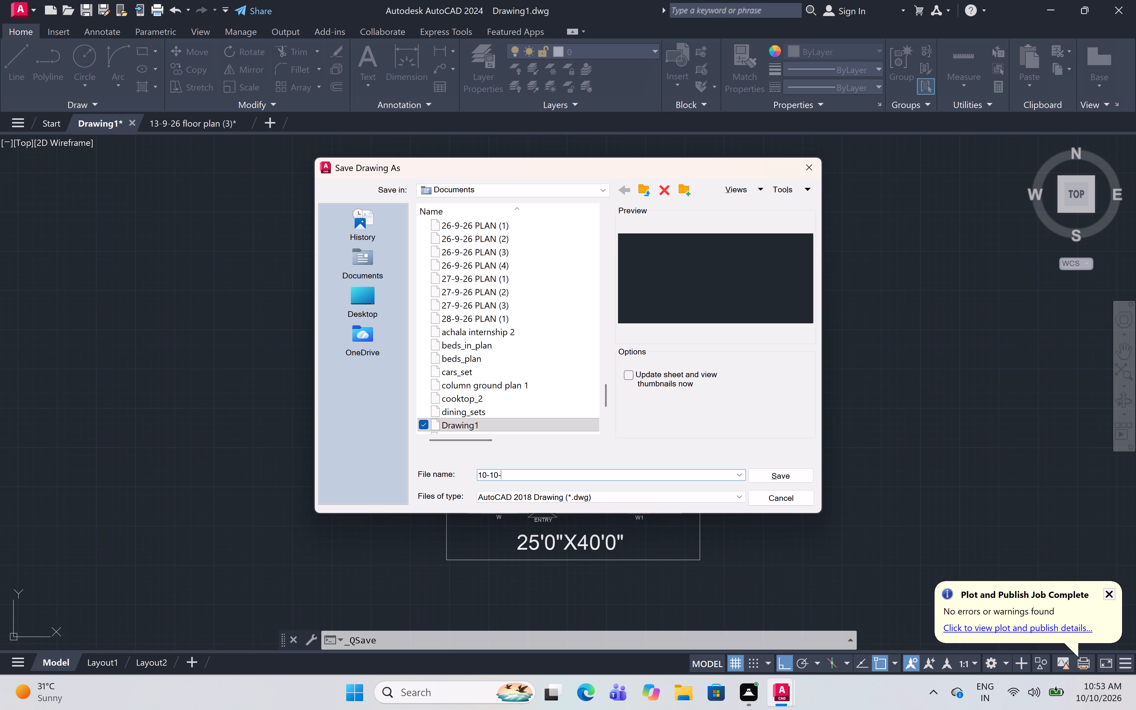
{"action": "type", "text": "26"}
{"action": "key", "text": "space"}
{"action": "key", "text": "p"}
{"action": "type", "text": "LA"}
{"action": "key", "text": "n"}
{"action": "key", "text": "space"}
{"action": "key", "text": "shift+parenleft"}
{"action": "key", "text": "1"}
{"action": "key", "text": "shift+parenright"}
{"action": "left_click", "coordinate": [765, 476]}
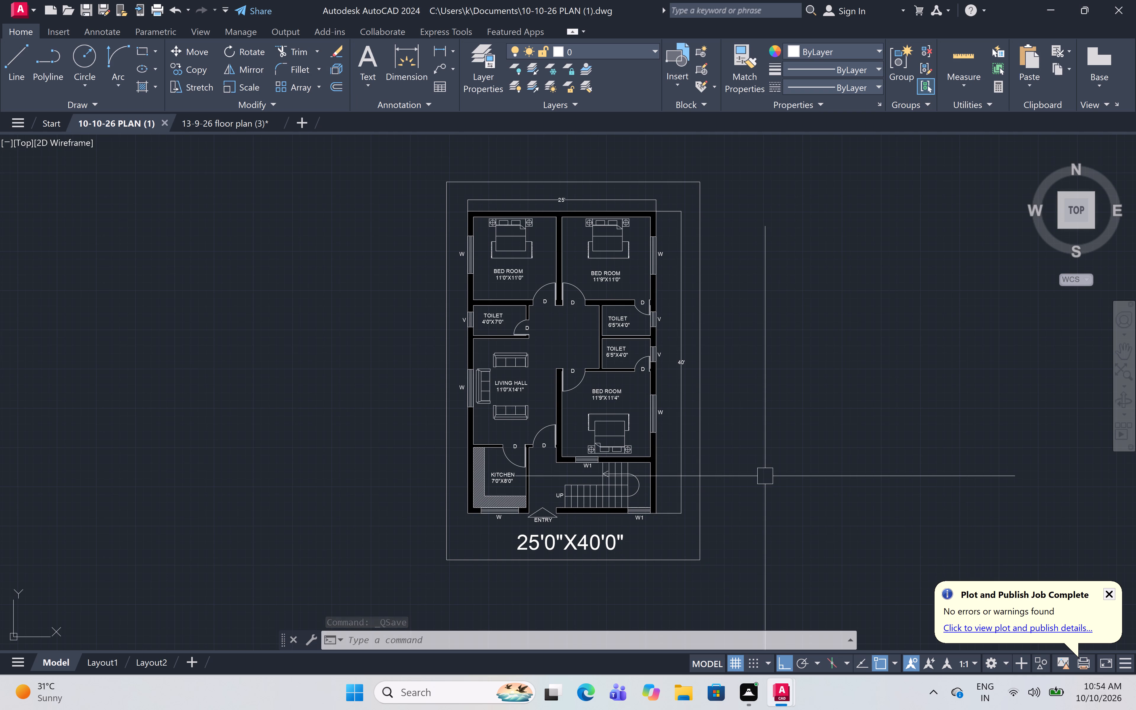
Move the 25'0"X40'0" title text straight up slightly, closer to the ENTRY label below the plan.
{"action": "middle_click_drag", "start_coordinate": [797, 441], "coordinate": [798, 442]}
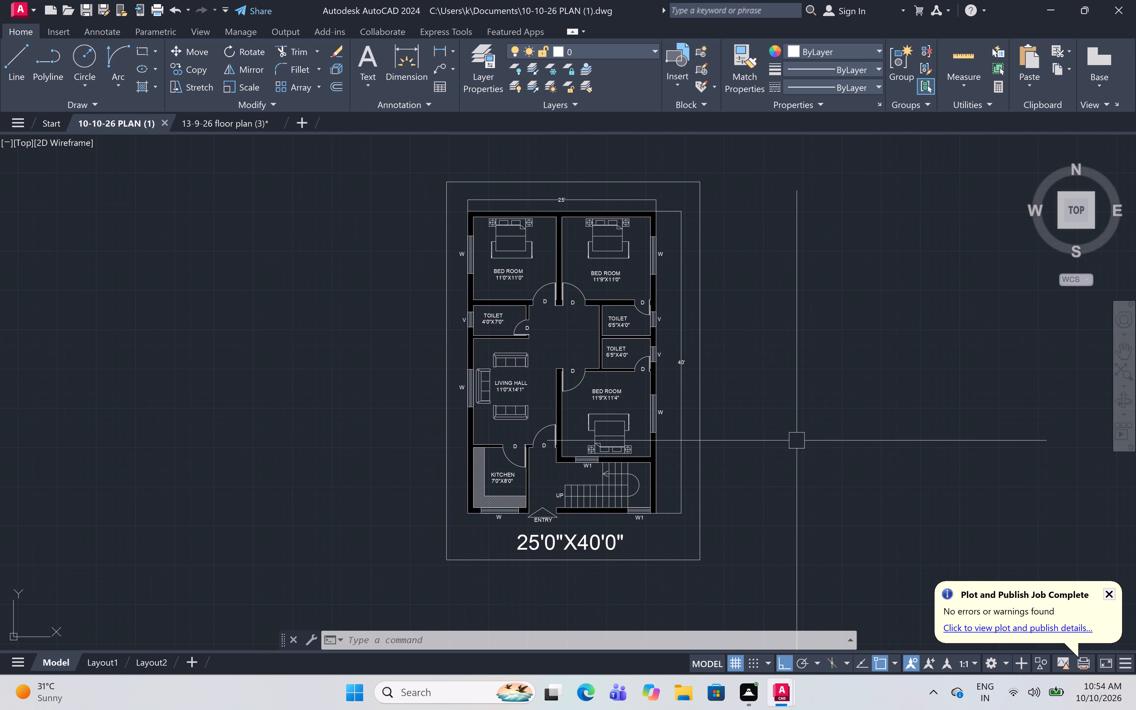
{"action": "middle_click_drag", "start_coordinate": [798, 442], "coordinate": [812, 442]}
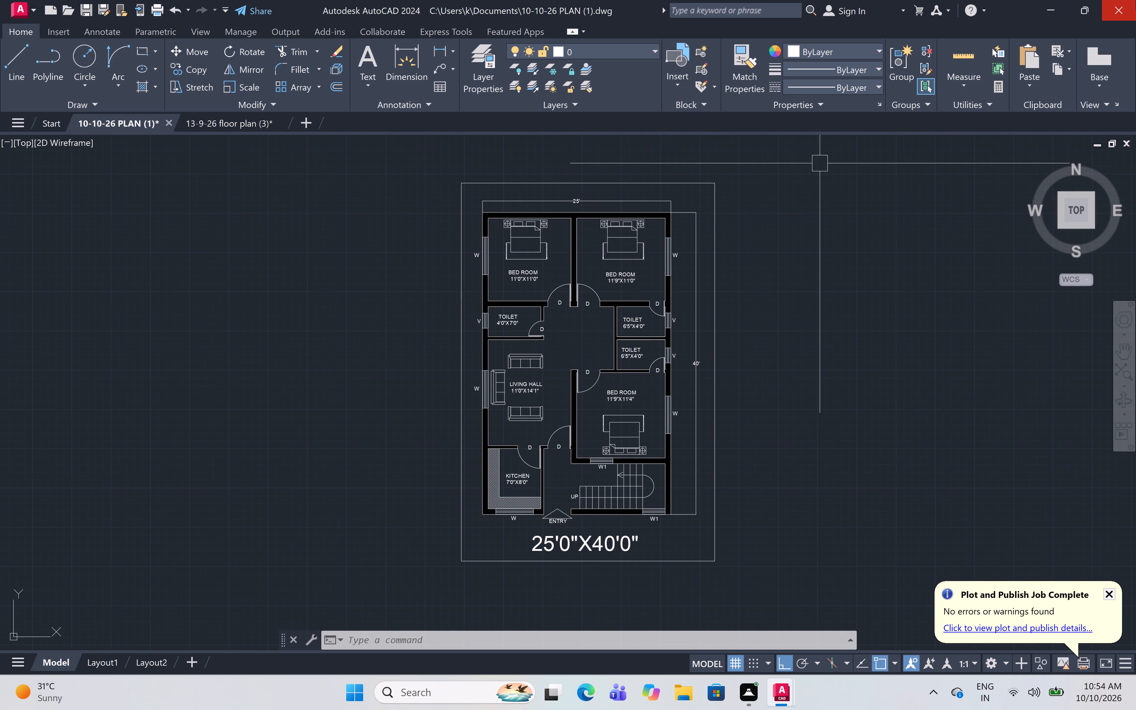
{"action": "middle_click_drag", "start_coordinate": [744, 471], "coordinate": [748, 499]}
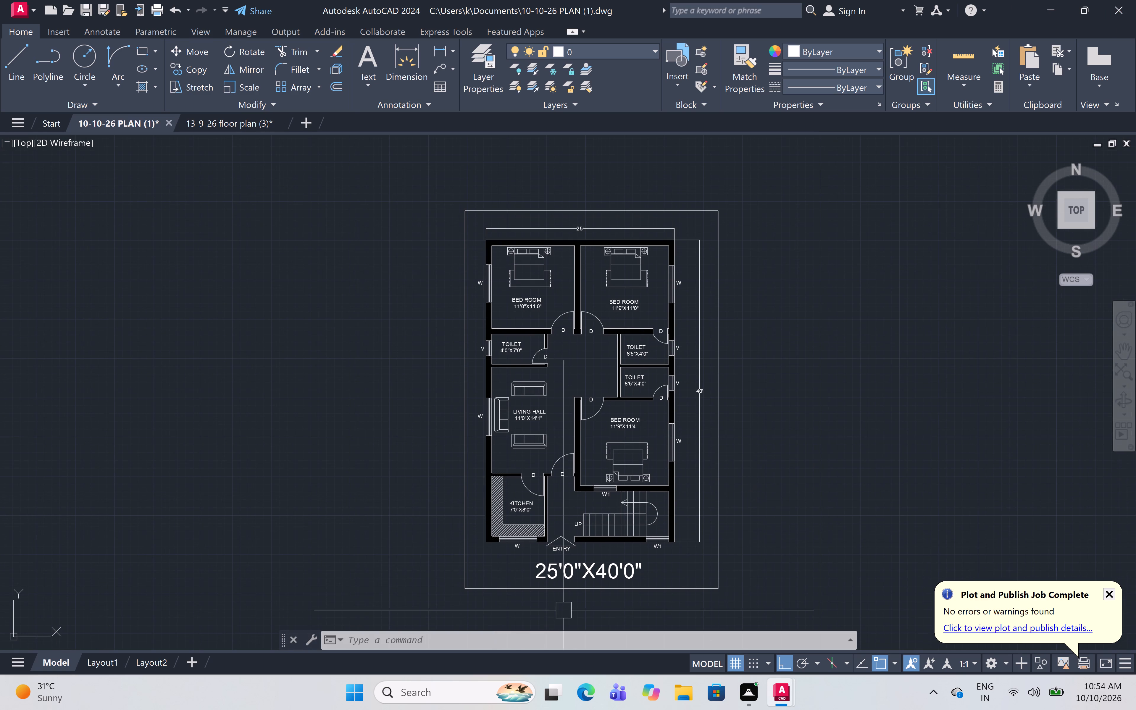
{"action": "scroll", "coordinate": [576, 599], "scroll_direction": "up", "scroll_amount": 3}
{"action": "left_click", "coordinate": [618, 479]}
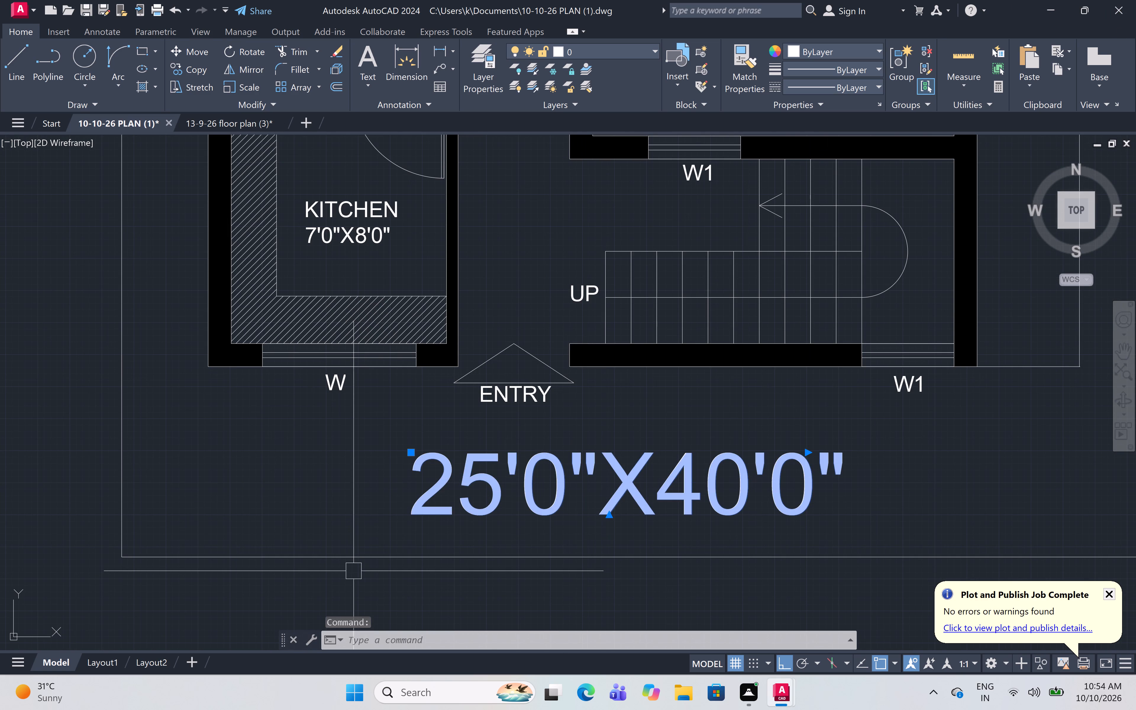
{"action": "type", "text": "M"}
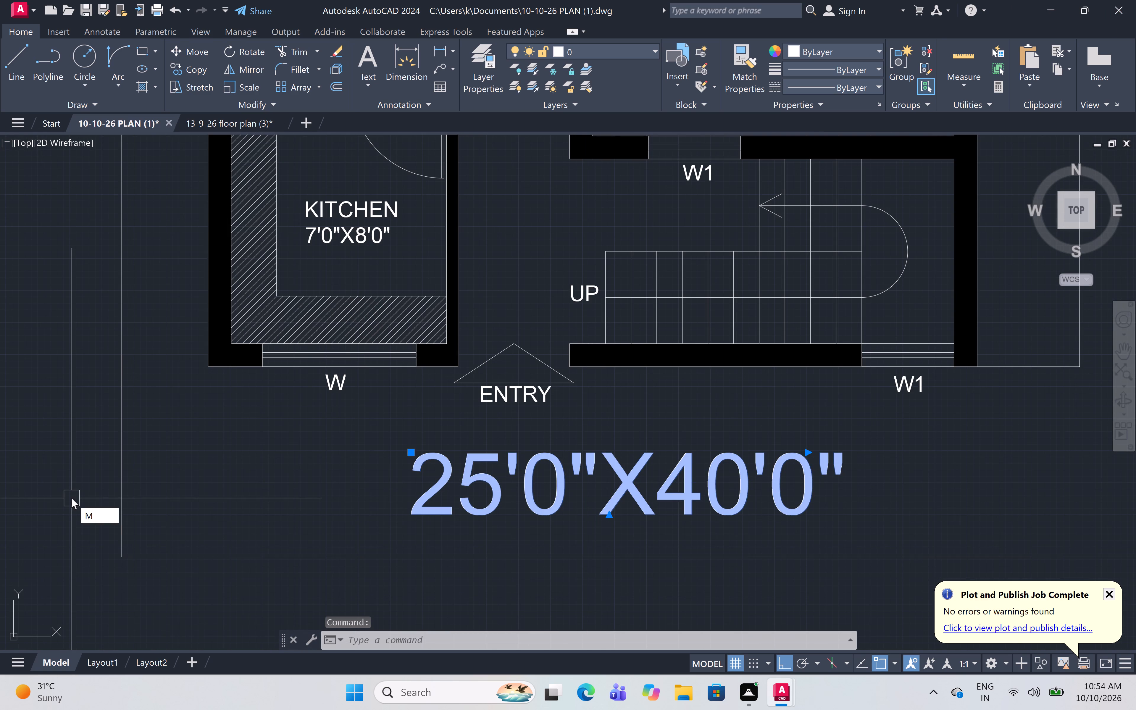
{"action": "key", "text": "space"}
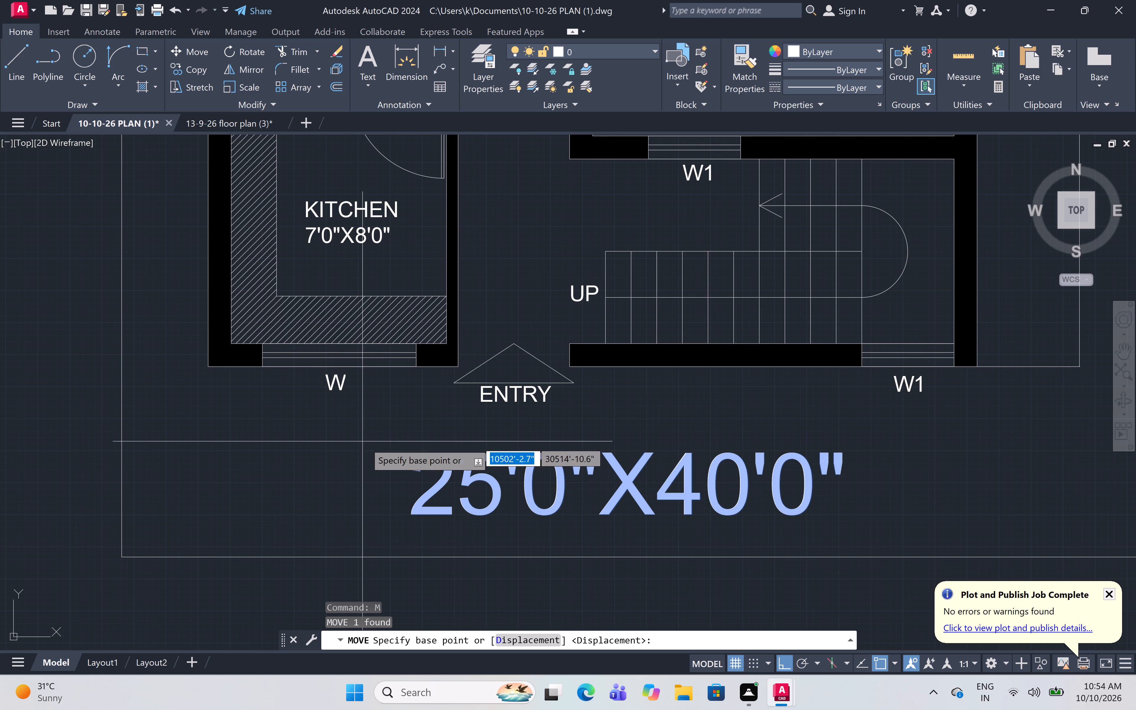
{"action": "left_click", "coordinate": [630, 489]}
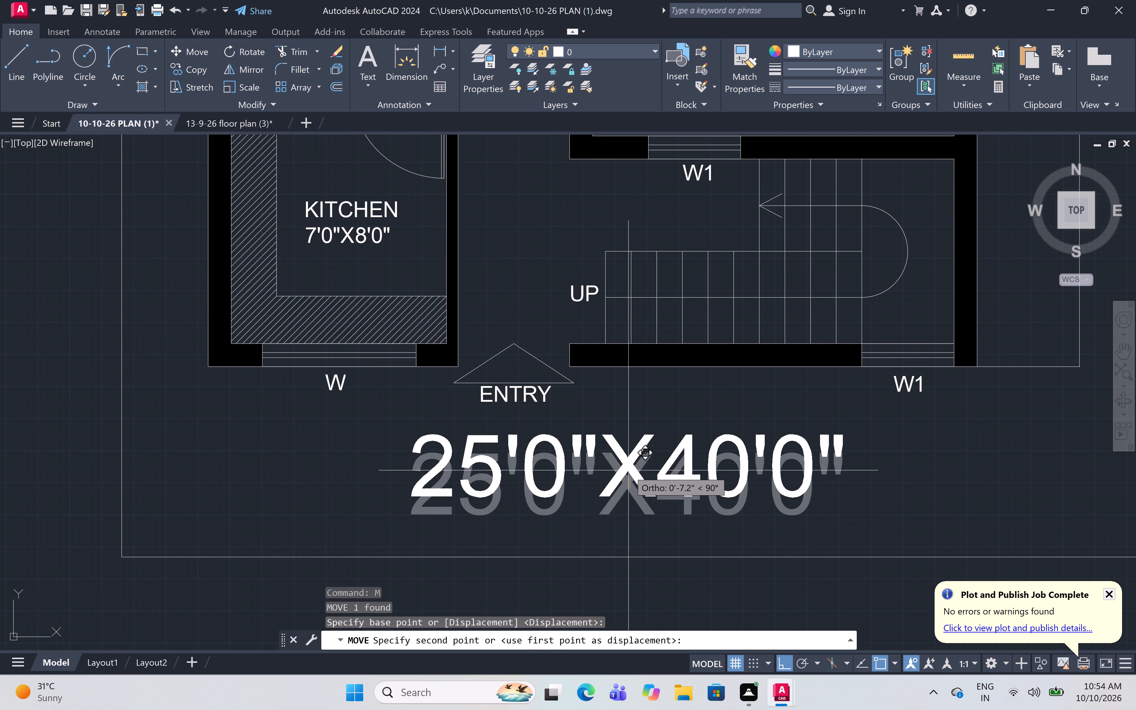
{"action": "scroll", "coordinate": [626, 466], "scroll_direction": "up", "scroll_amount": 4}
{"action": "left_click", "coordinate": [630, 446]}
{"action": "scroll", "coordinate": [630, 446], "scroll_direction": "down", "scroll_amount": 4}
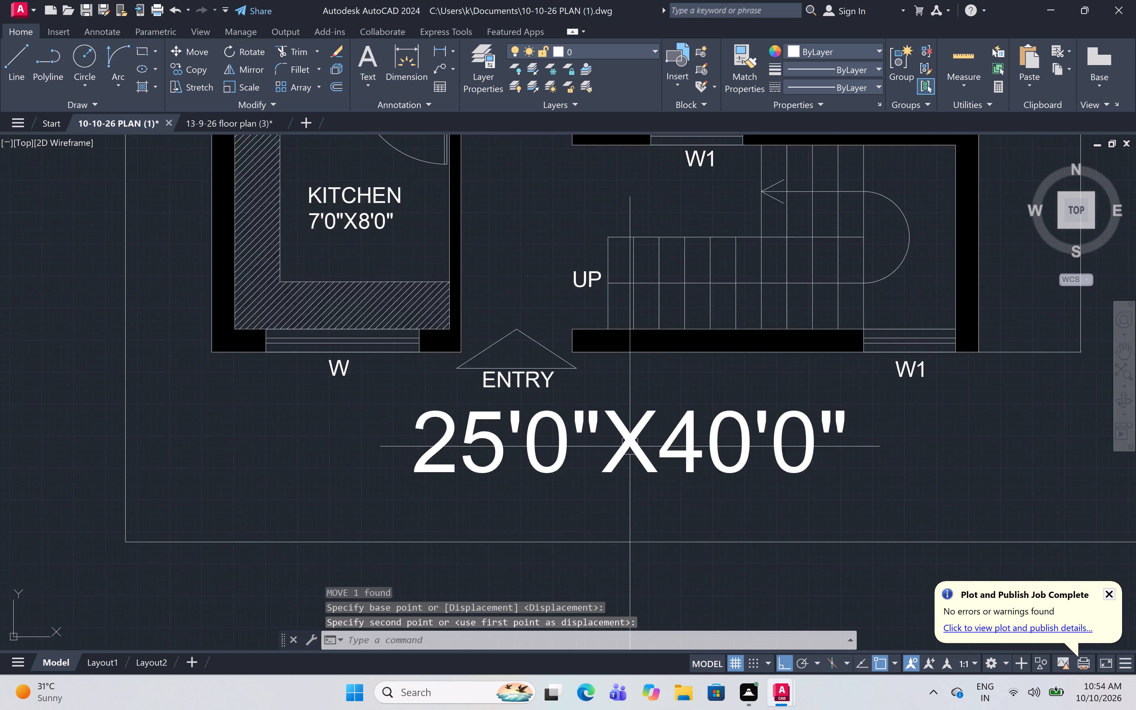
{"action": "scroll", "coordinate": [630, 446], "scroll_direction": "down", "scroll_amount": 2}
{"action": "middle_click_drag", "start_coordinate": [630, 446], "coordinate": [638, 488]}
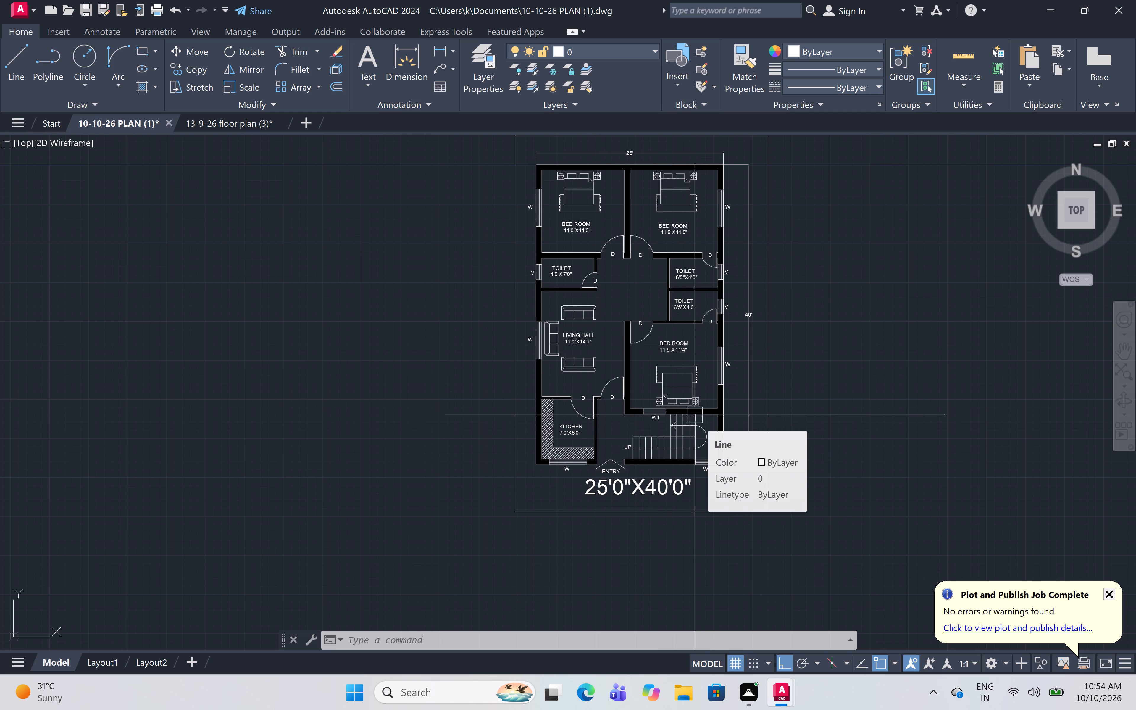
{"action": "scroll", "coordinate": [688, 423], "scroll_direction": "down", "scroll_amount": 1}
{"action": "middle_click_drag", "start_coordinate": [688, 423], "coordinate": [673, 444]}
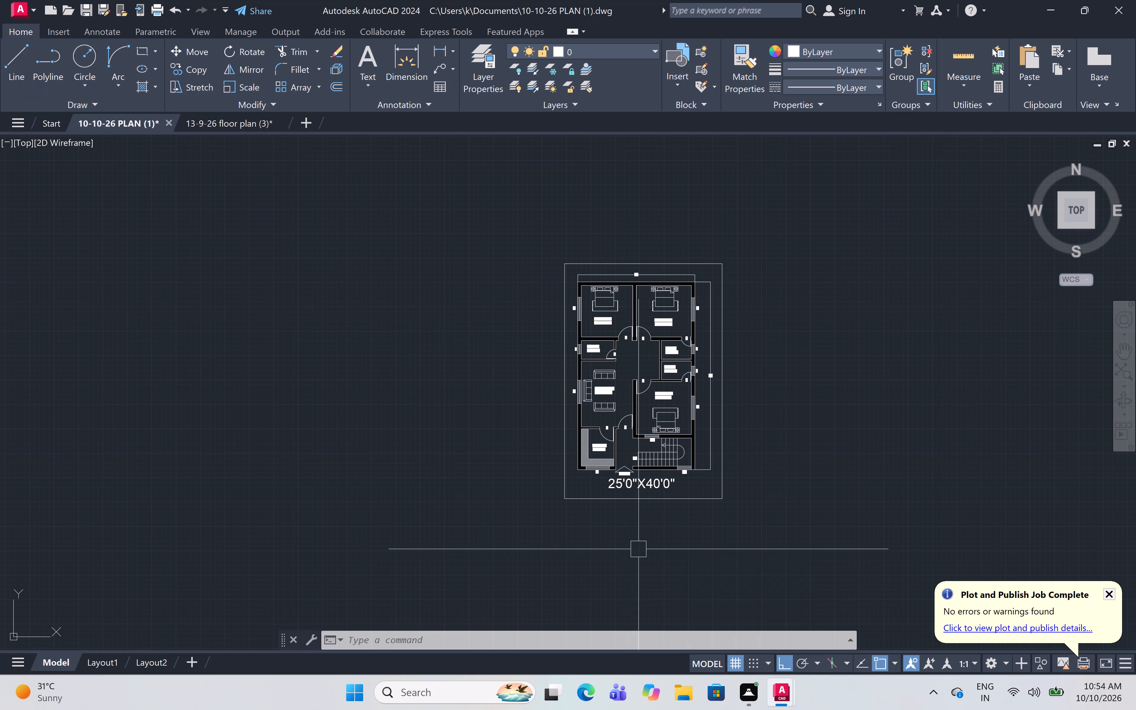
Exit the program, saving the changes to both 10-10-26 PLAN (1).dwg and 13-9-26 floor plan (3).dwg.
{"action": "left_click", "coordinate": [1116, 17]}
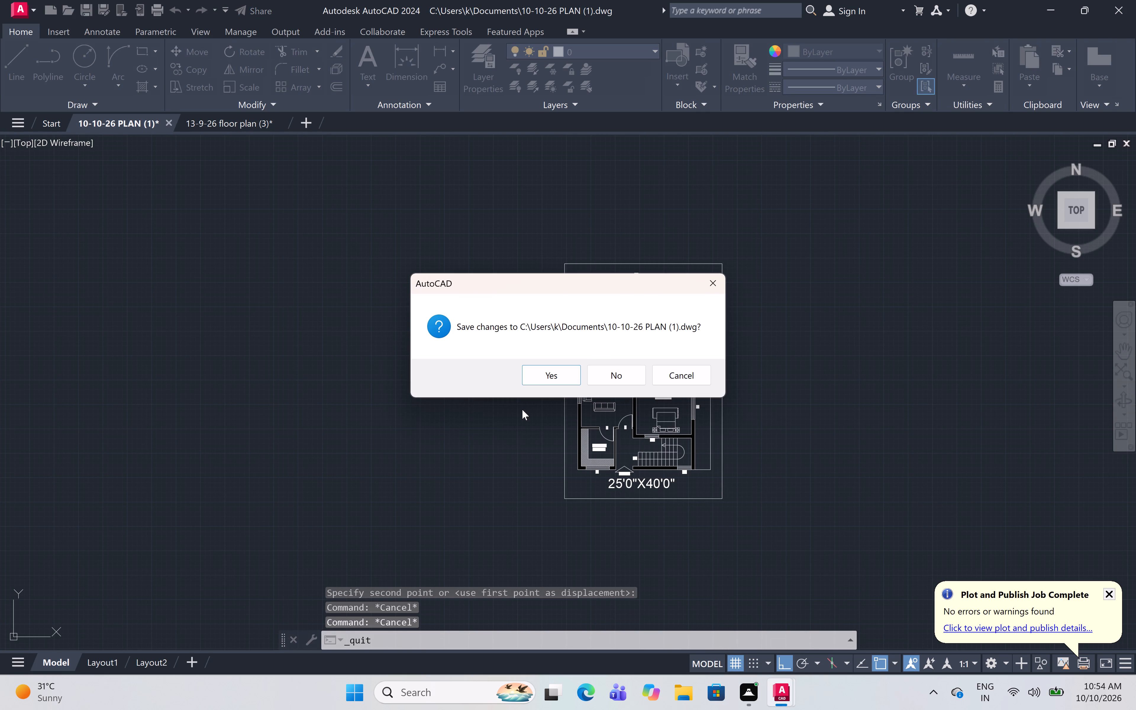
{"action": "left_click", "coordinate": [541, 378]}
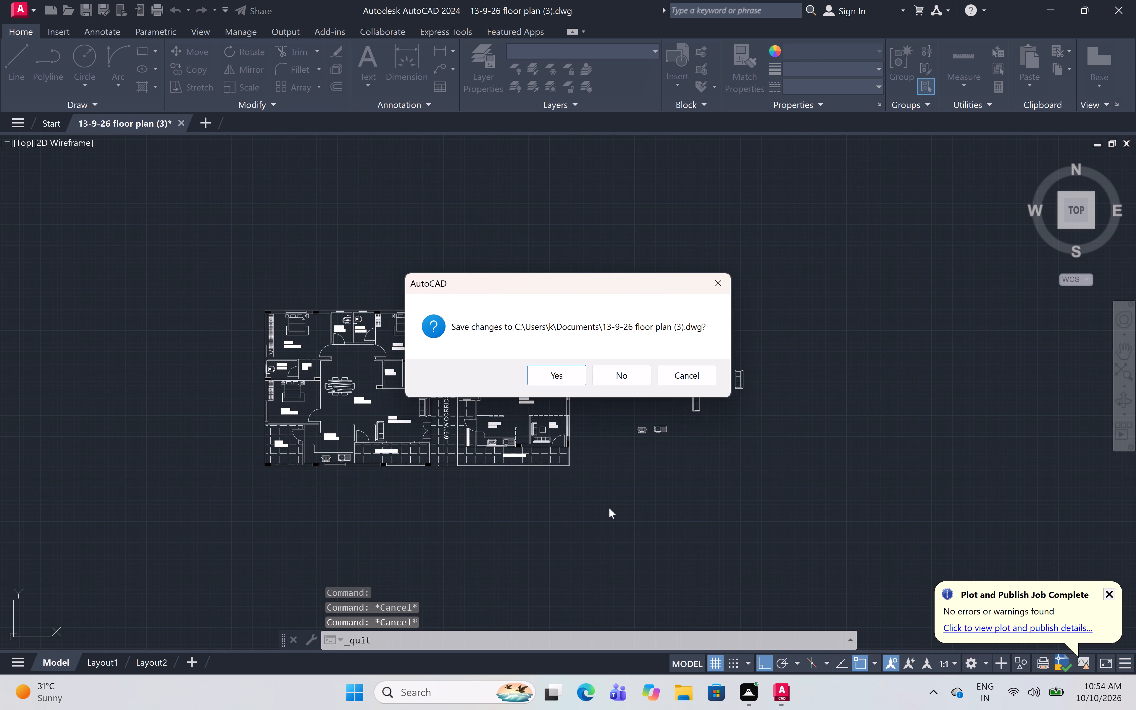
{"action": "left_click", "coordinate": [543, 375]}
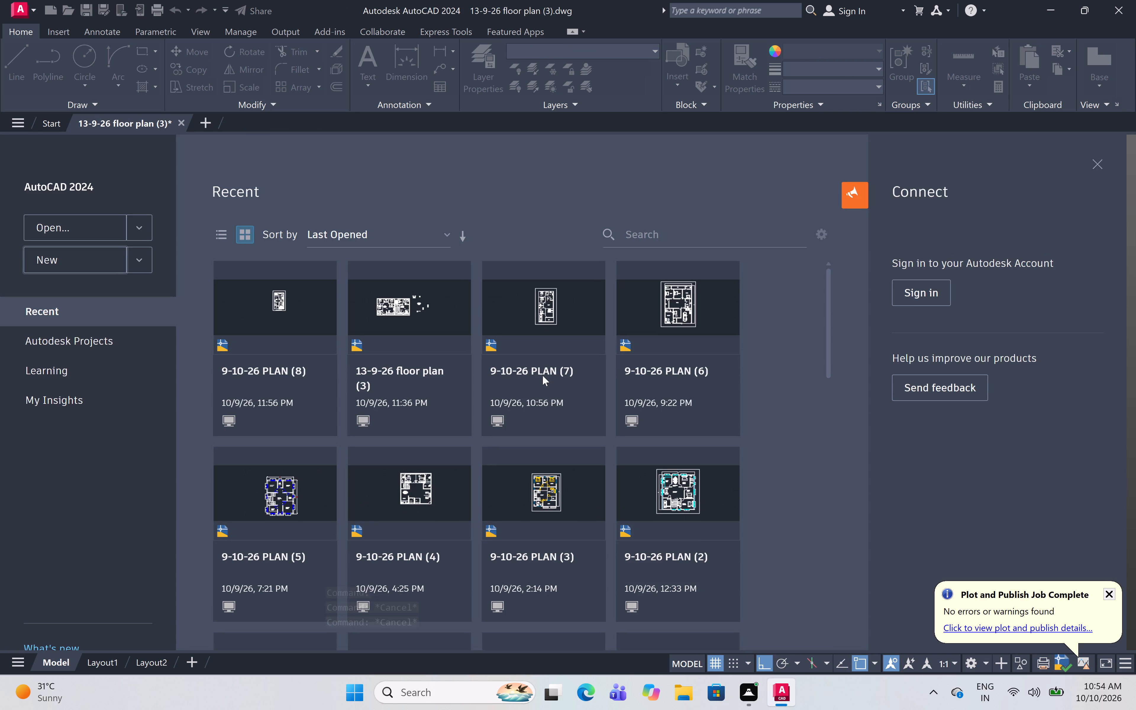